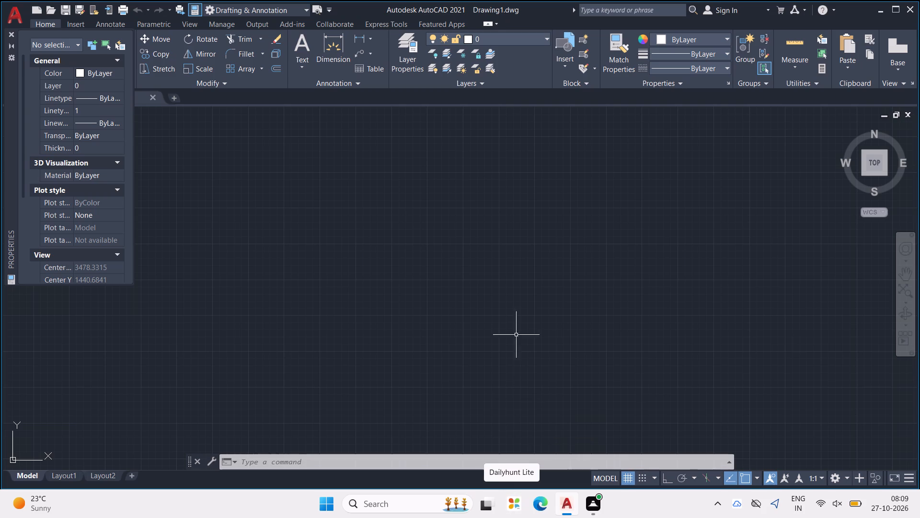
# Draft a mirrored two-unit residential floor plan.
# Configure the drawing units to Engineering length with 0'-0.0" precision and an insertion scale of inches.
pyautogui.press('u')
pyautogui.press('n')
pyautogui.press('Return')
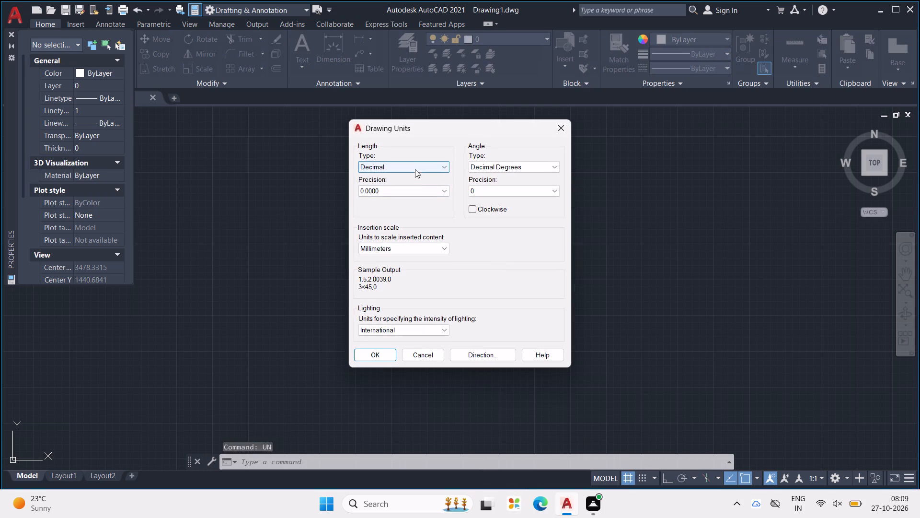
pyautogui.click(416, 164)
pyautogui.click(417, 191)
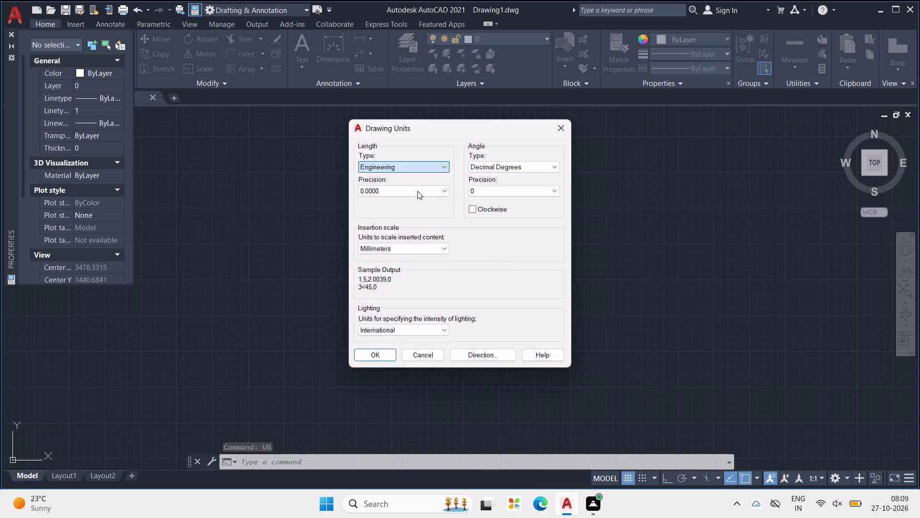
pyautogui.click(418, 191)
pyautogui.click(408, 207)
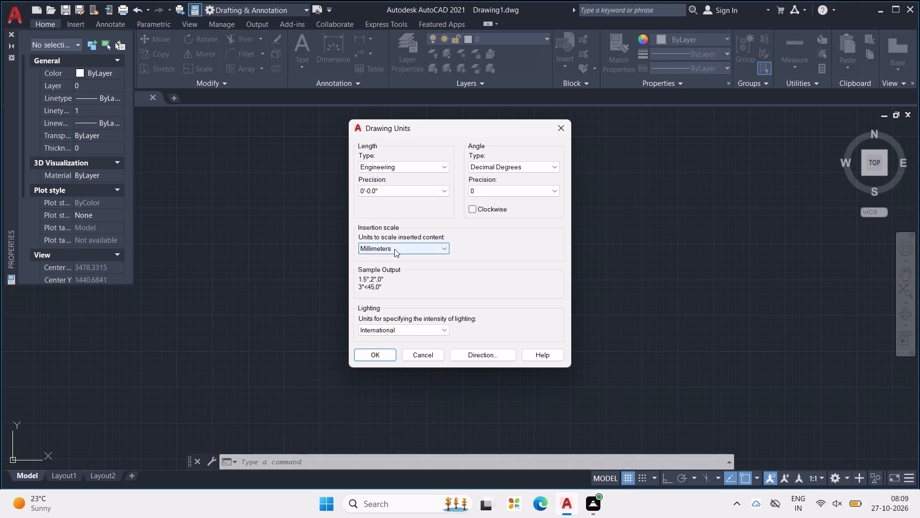
pyautogui.click(394, 249)
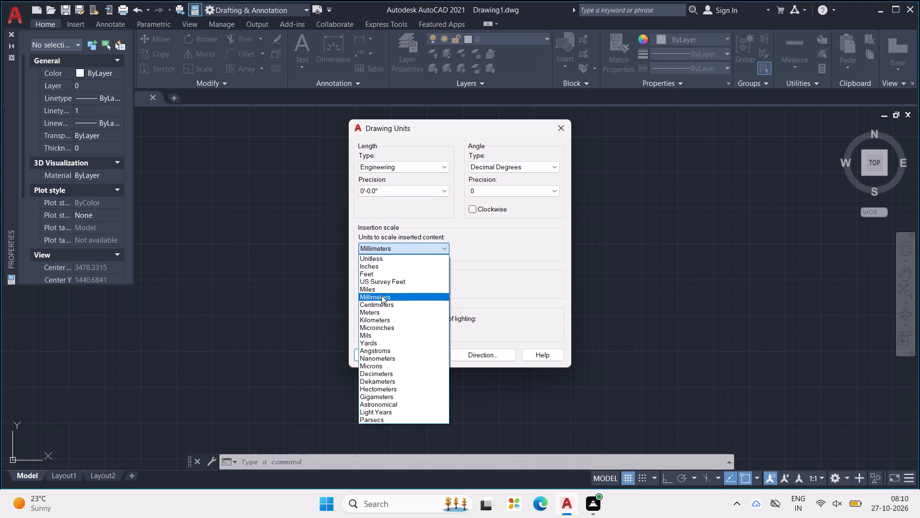
pyautogui.click(374, 269)
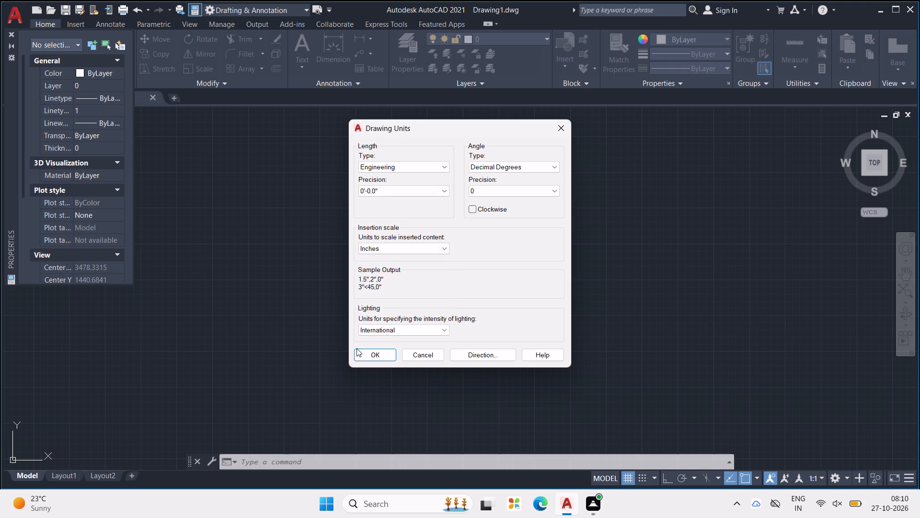
pyautogui.click(362, 350)
# Modify the ISO-25 dimension style to use a text height of 12".
pyautogui.press('d')
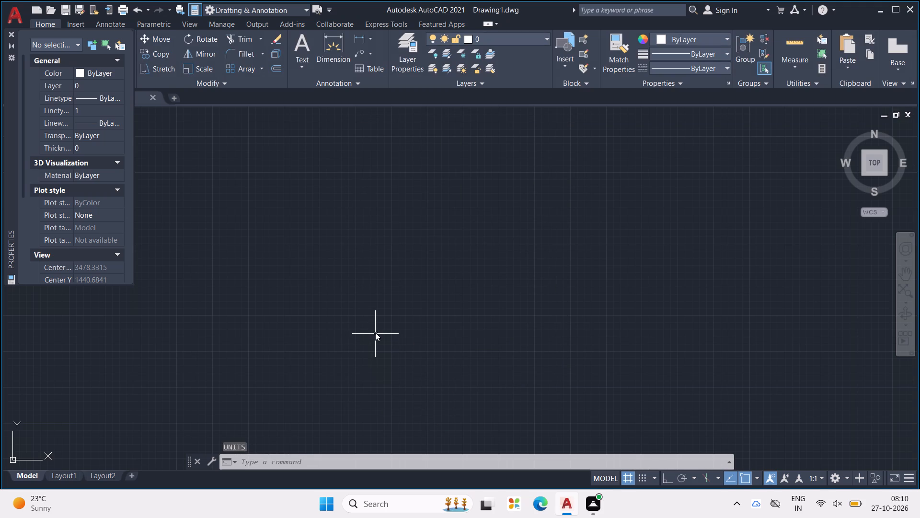
pyautogui.press('Return')
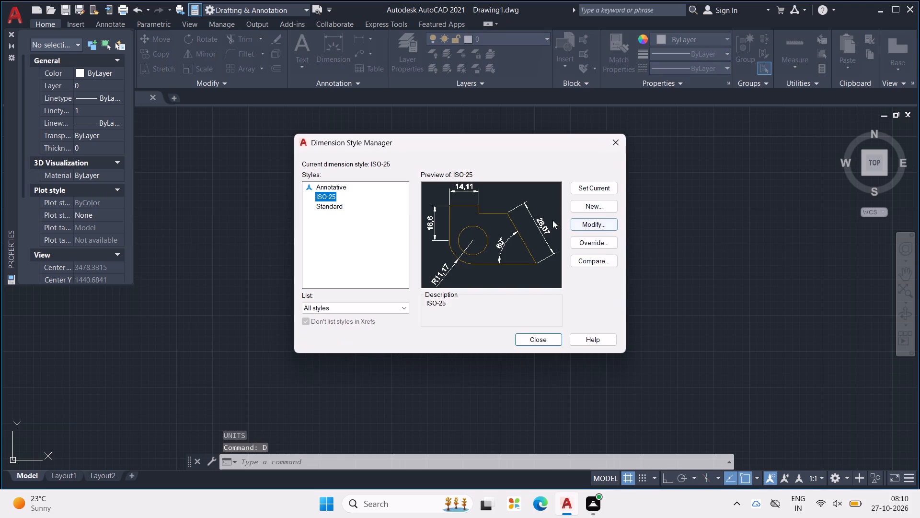
pyautogui.click(594, 224)
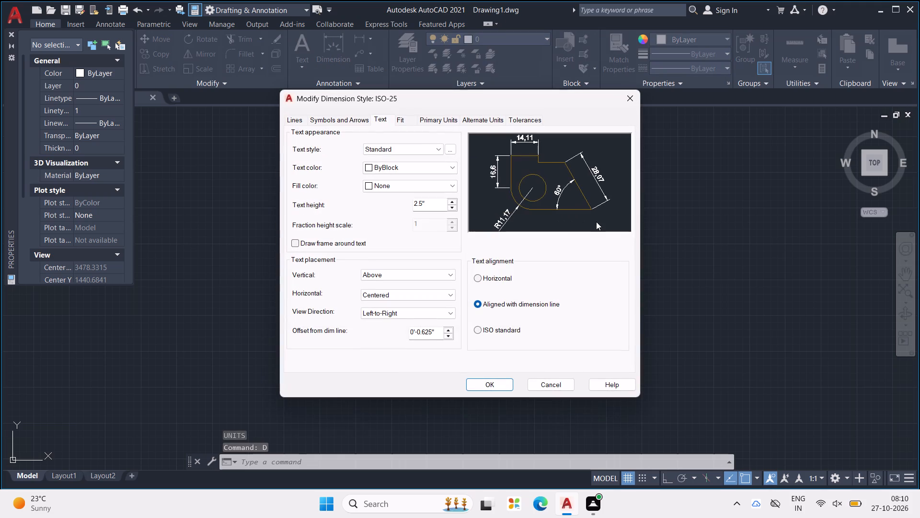
pyautogui.click(435, 156)
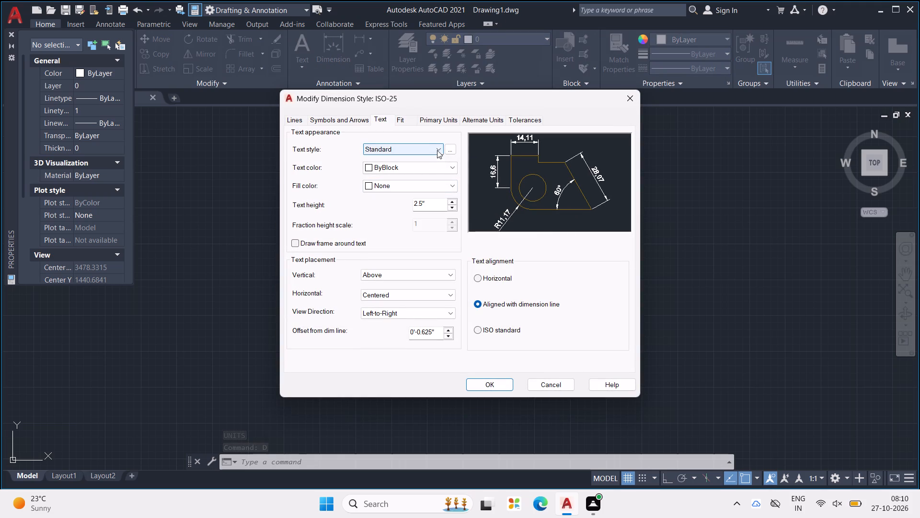
pyautogui.click(437, 150)
pyautogui.click(437, 150)
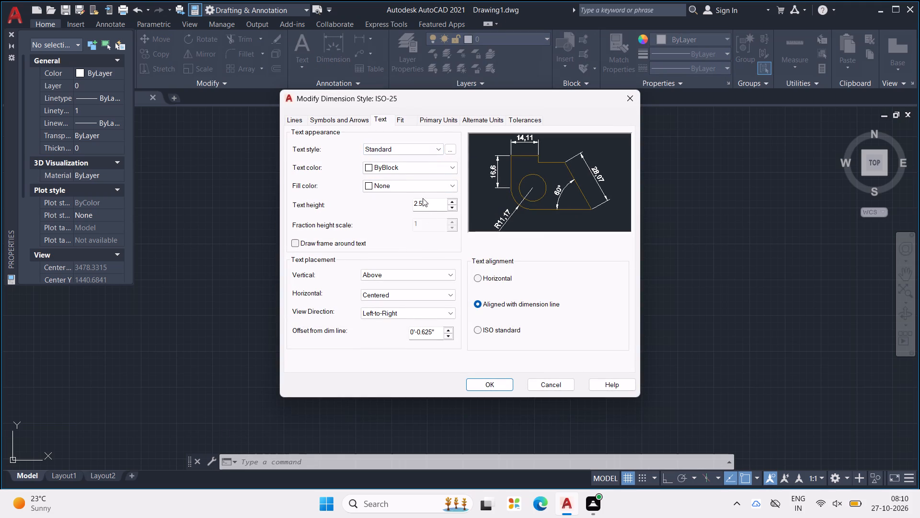
pyautogui.moveTo(433, 207); pyautogui.dragTo(359, 213)
pyautogui.write('12"')
pyautogui.press('Return')
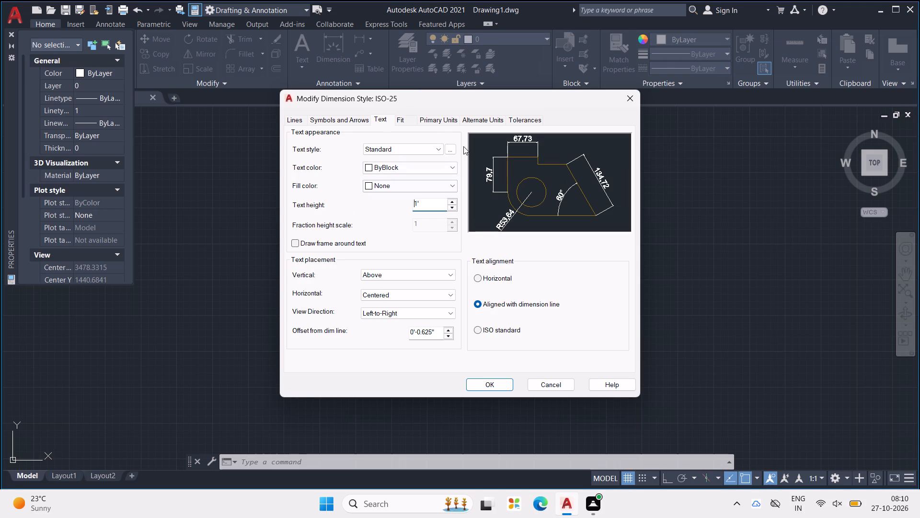
# Set the ISO-25 style's primary units to Engineering with 0'-0.0" precision and make it the current dimension style.
pyautogui.click(439, 121)
pyautogui.click(416, 149)
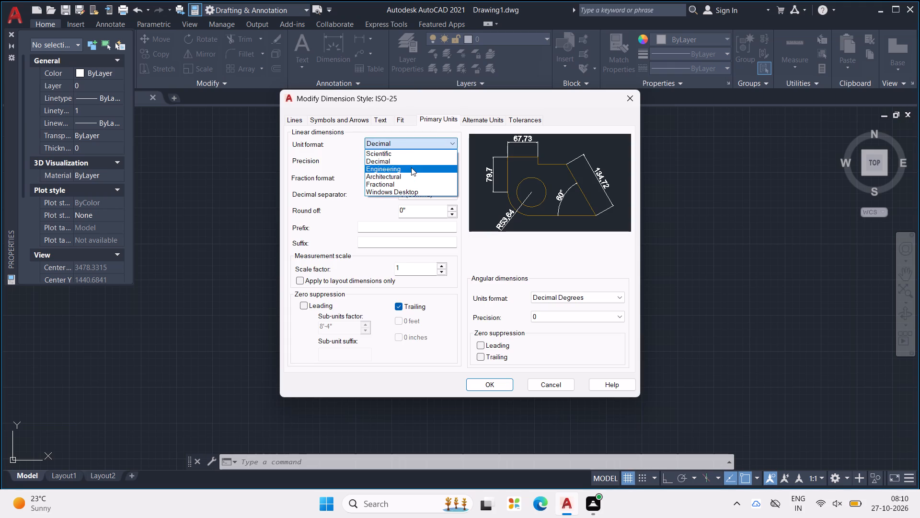
pyautogui.click(411, 167)
pyautogui.click(412, 167)
pyautogui.click(410, 159)
pyautogui.click(388, 180)
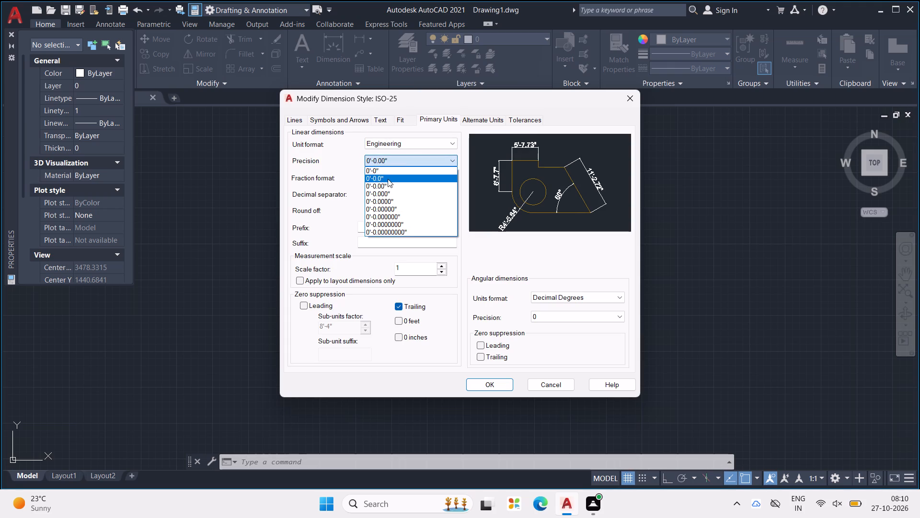
pyautogui.click(500, 380)
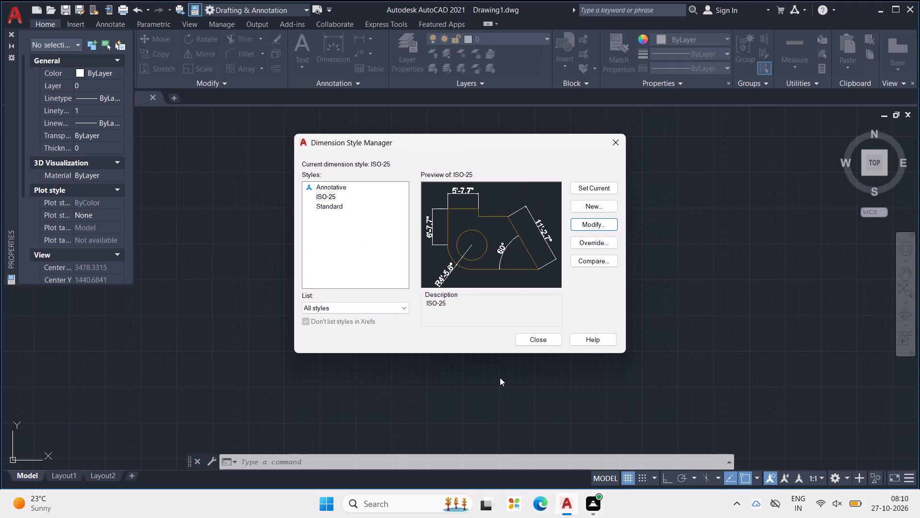
pyautogui.click(604, 187)
pyautogui.click(548, 341)
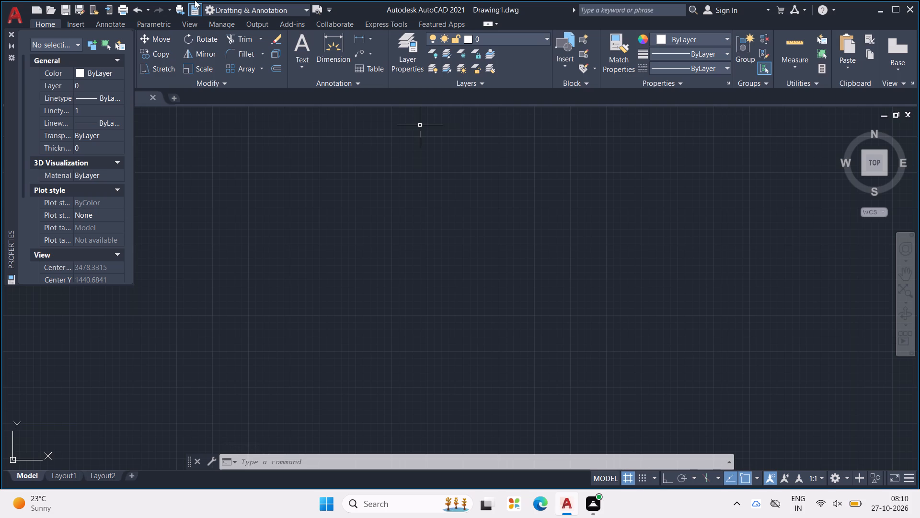
# With Ortho on, draw the outline's 40' top edge to the right and its 39' right edge downward.
pyautogui.press('l')
pyautogui.press('Return')
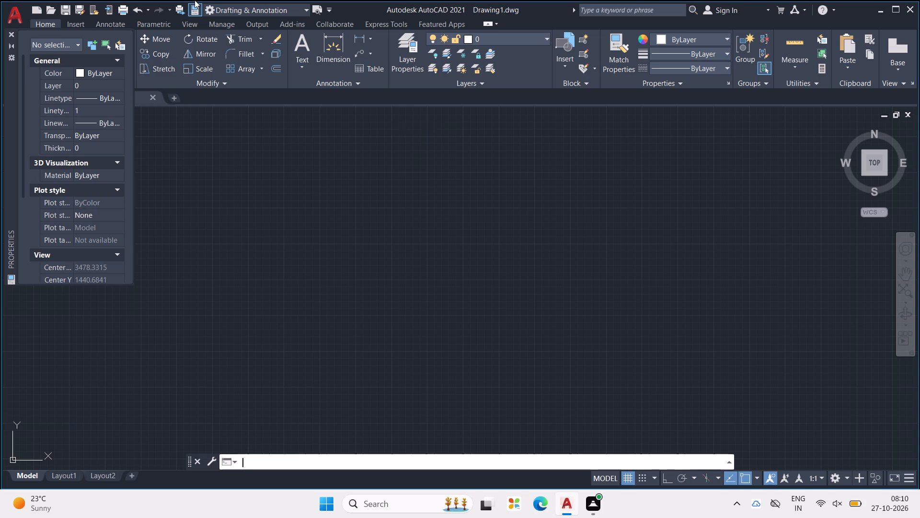
pyautogui.press('F8')
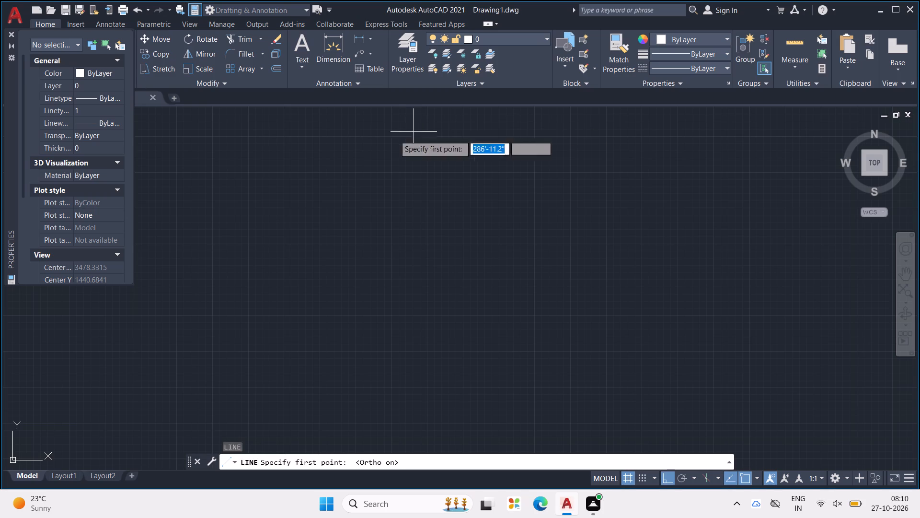
pyautogui.click(338, 143)
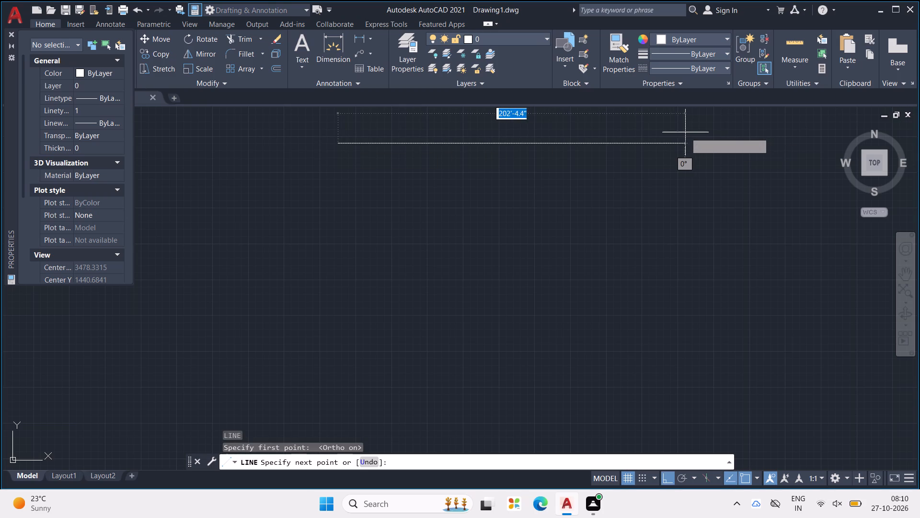
pyautogui.write("4'")
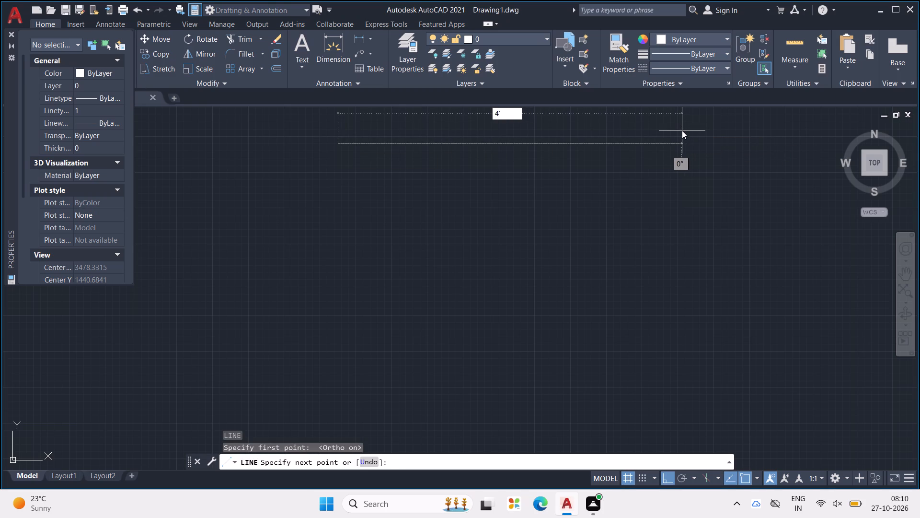
pyautogui.press('BackSpace')
pyautogui.press('0')
pyautogui.press("'")
pyautogui.press('Return')
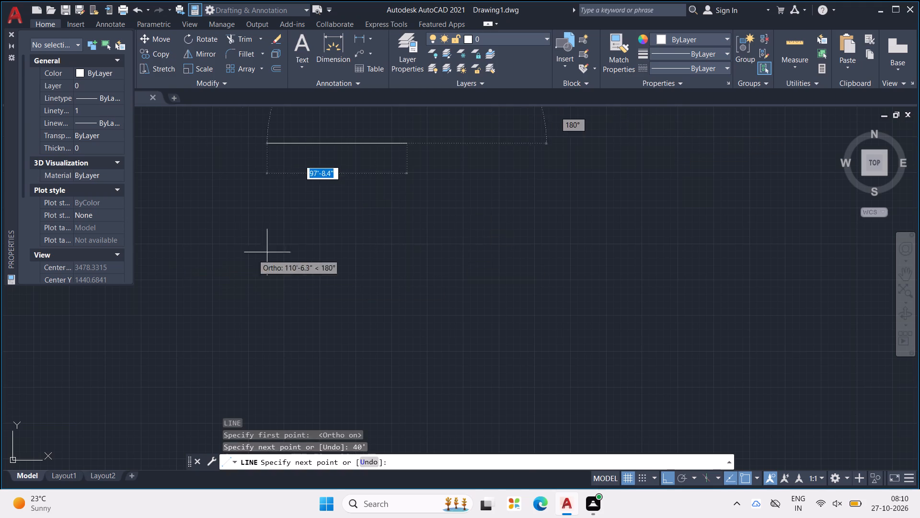
pyautogui.moveTo(447, 264); pyautogui.dragTo(560, 253, button='middle')
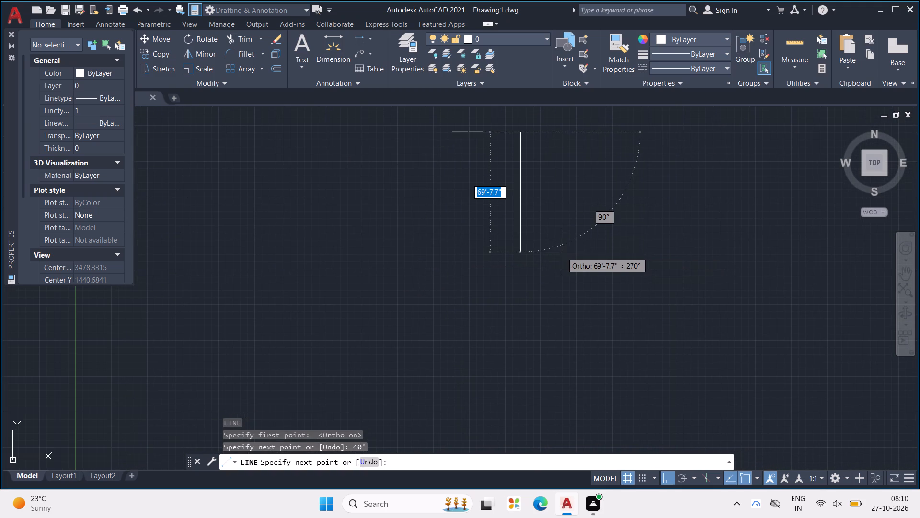
pyautogui.write("39'")
pyautogui.press('Return')
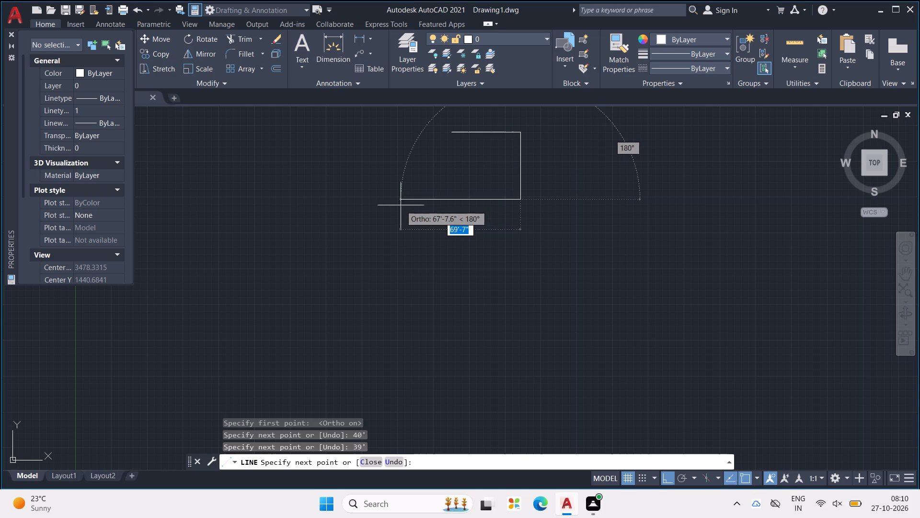
# Complete the rectangular outline with a 40' bottom edge and a left edge ending at the starting corner.
pyautogui.press('4')
pyautogui.press('0')
pyautogui.press("'")
pyautogui.press('Return')
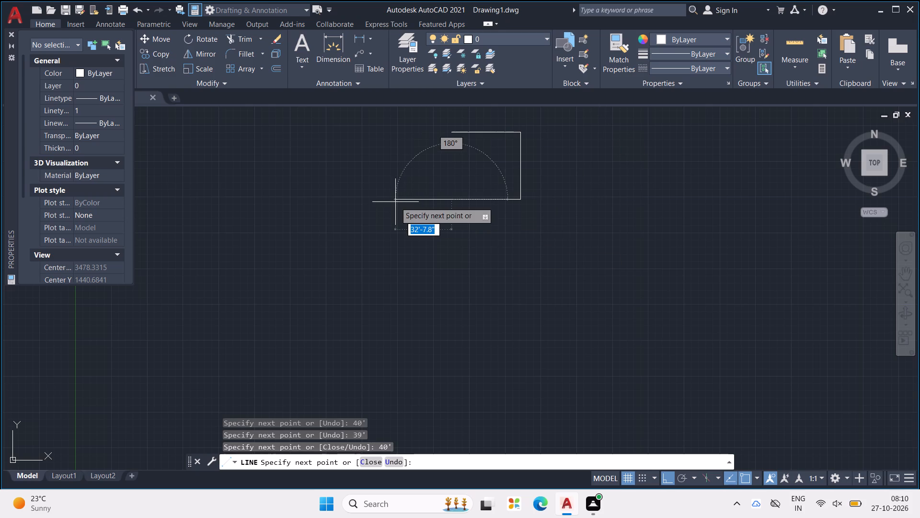
pyautogui.scroll(1, 470, 163)
pyautogui.moveTo(479, 244); pyautogui.dragTo(493, 287, button='middle')
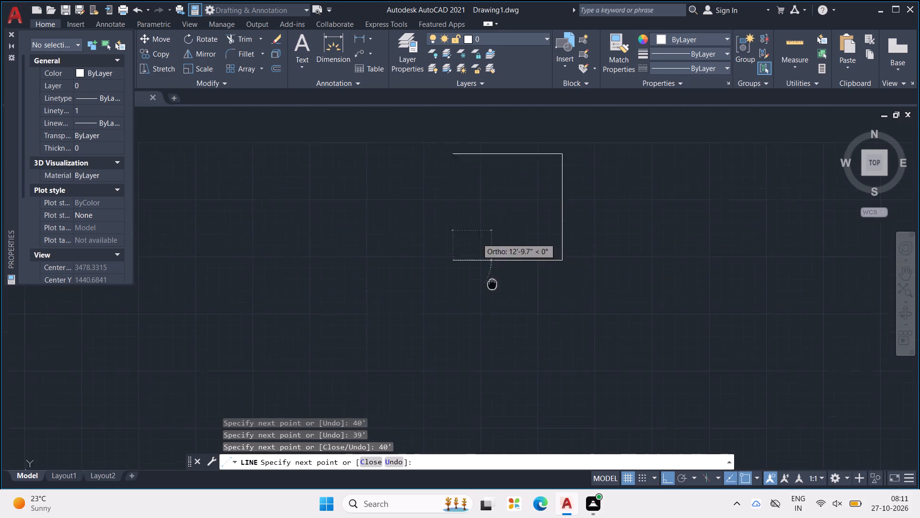
pyautogui.moveTo(493, 287); pyautogui.dragTo(525, 377, button='middle')
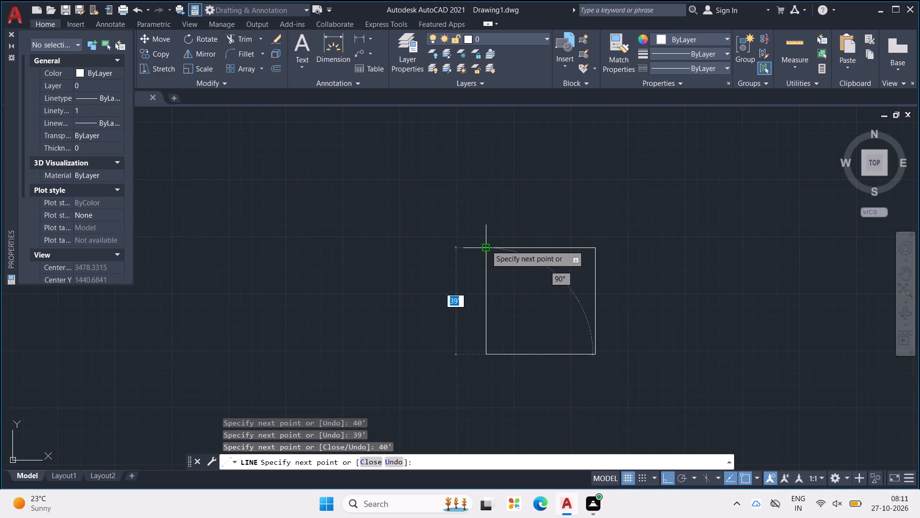
pyautogui.click(487, 245)
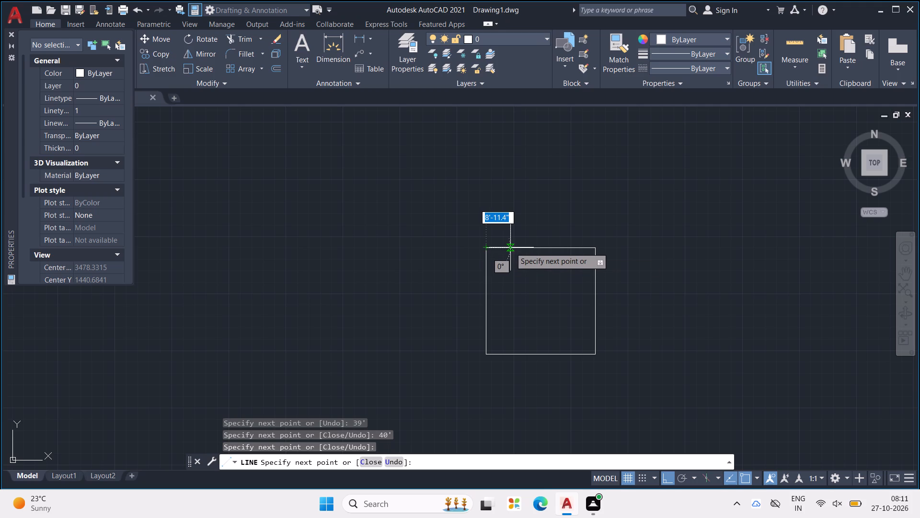
pyautogui.press('Escape')
pyautogui.press('Escape')
pyautogui.press('Escape')
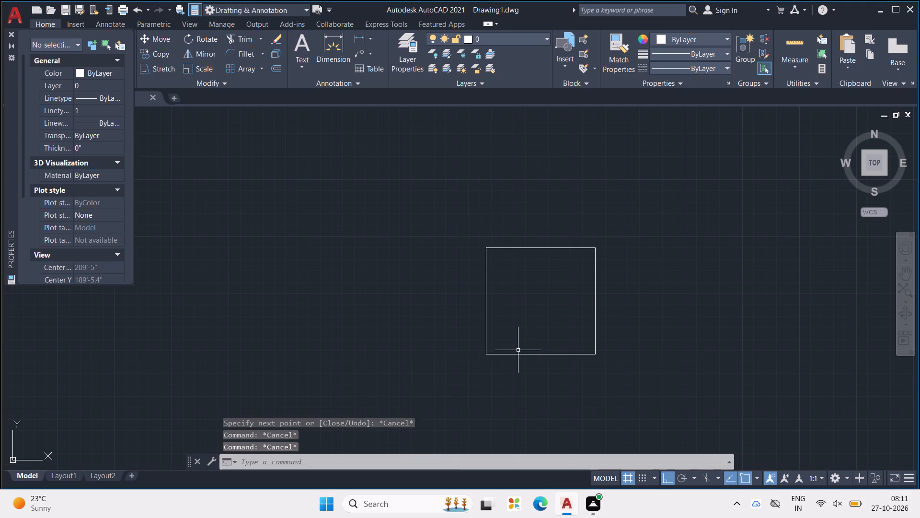
pyautogui.press('Escape')
pyautogui.press('Escape')
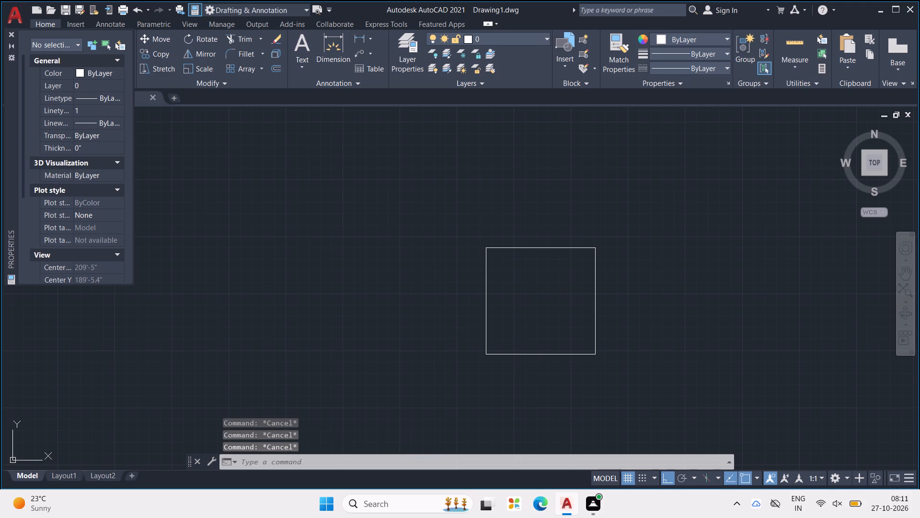
pyautogui.press('Escape')
pyautogui.press('Escape')
pyautogui.press('Escape')
pyautogui.press('Escape')
# Offset all four edges of the building outline 9" inward to form the inner wall faces.
pyautogui.write('OFF')
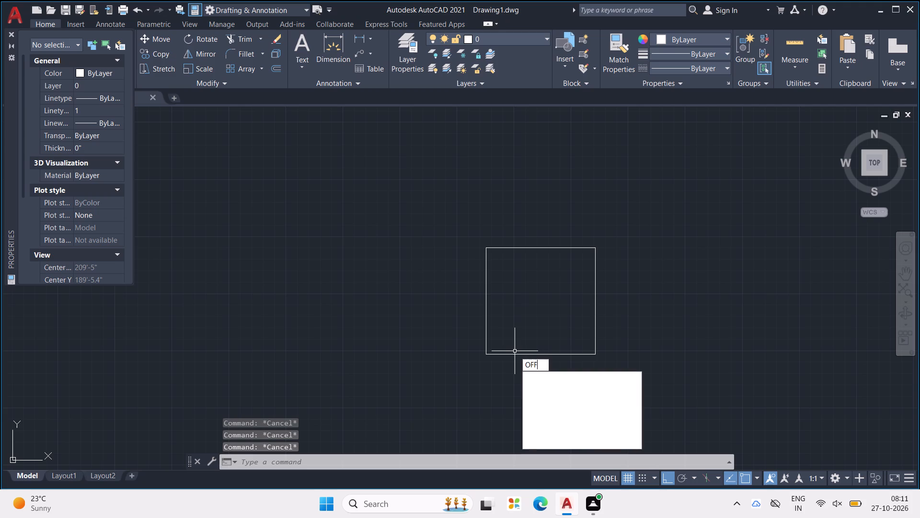
pyautogui.press('Return')
pyautogui.write('9"')
pyautogui.press('Return')
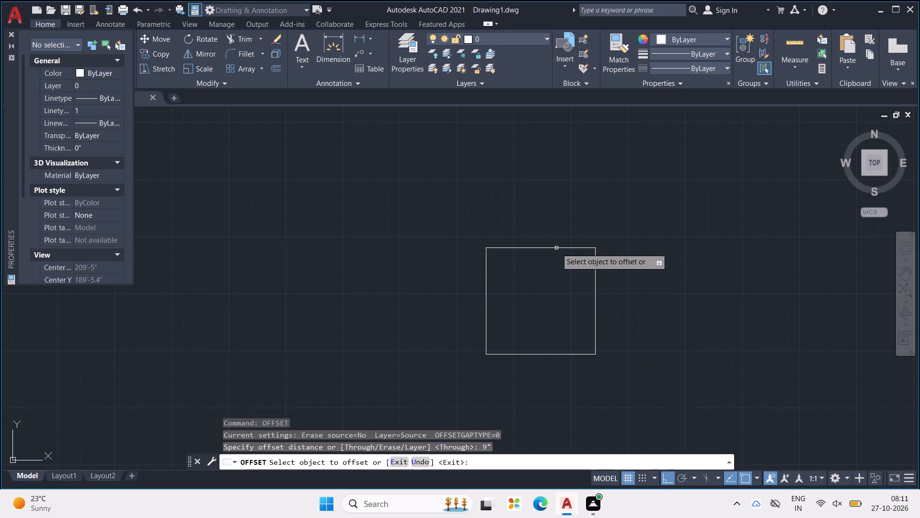
pyautogui.click(555, 246)
pyautogui.click(558, 278)
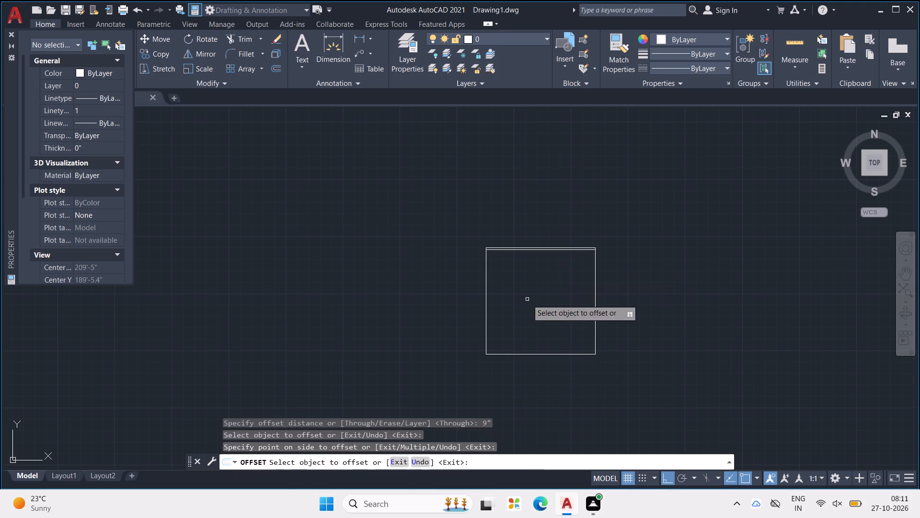
pyautogui.click(485, 280)
pyautogui.click(529, 278)
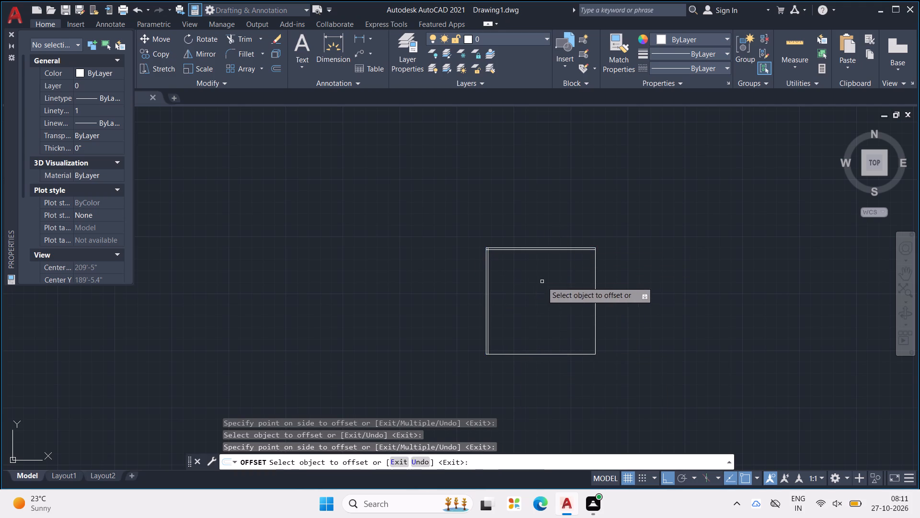
pyautogui.click(597, 287)
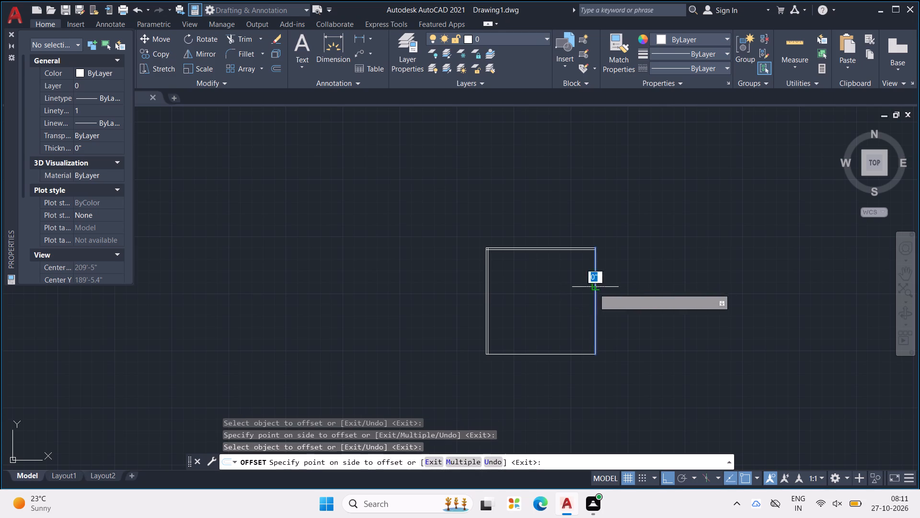
pyautogui.click(548, 295)
pyautogui.click(545, 353)
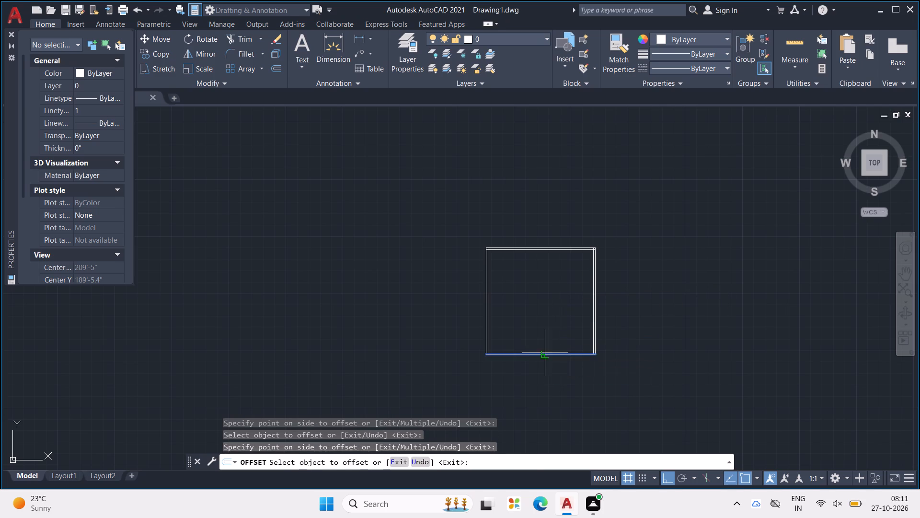
pyautogui.click(549, 318)
pyautogui.press('Escape')
pyautogui.press('Escape')
pyautogui.scroll(2, 482, 261)
pyautogui.press('Escape')
pyautogui.press('Escape')
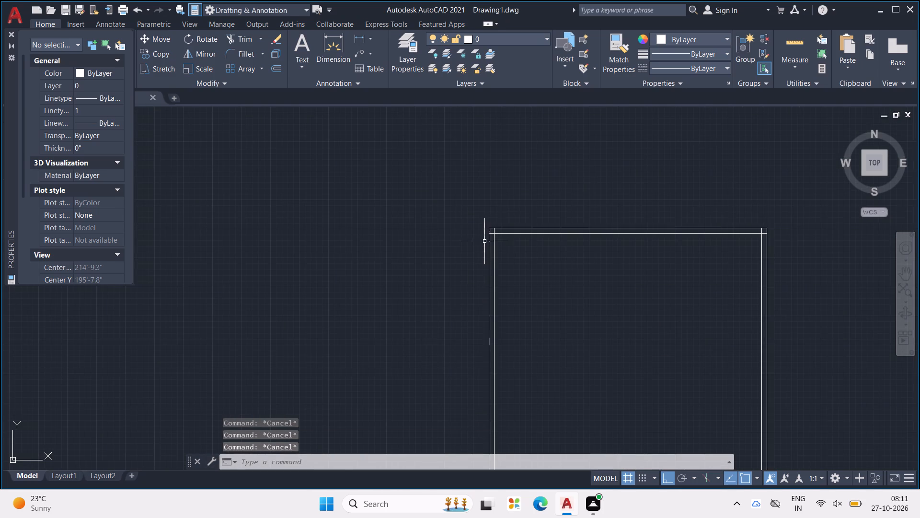
pyautogui.press('Escape')
# Trim the overlapping inner wall line ends at the building's upper-left and upper-right corners.
pyautogui.write('TR')
pyautogui.press('Return')
pyautogui.scroll(5, 486, 240)
pyautogui.moveTo(534, 217); pyautogui.dragTo(507, 237)
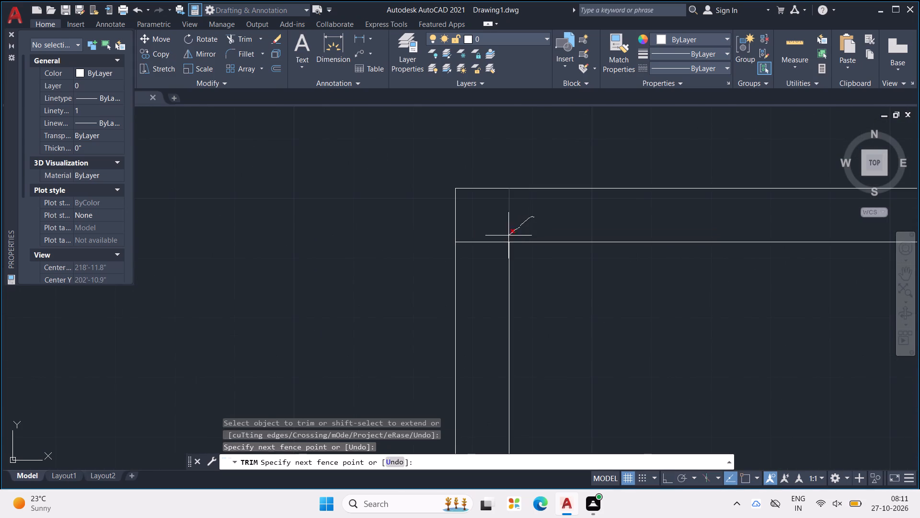
pyautogui.moveTo(507, 237); pyautogui.dragTo(497, 257)
pyautogui.scroll(-7, 496, 247)
pyautogui.scroll(2, 605, 232)
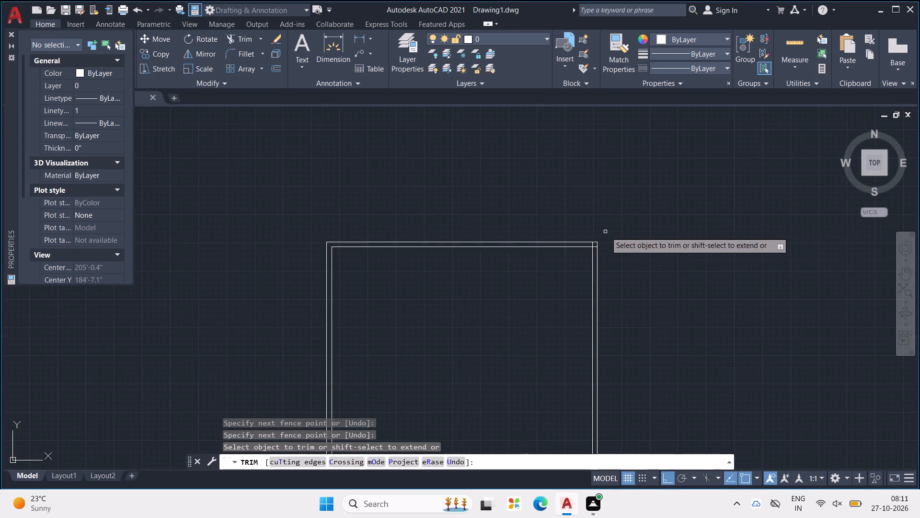
pyautogui.scroll(6, 597, 251)
pyautogui.scroll(1, 501, 219)
pyautogui.moveTo(499, 218); pyautogui.dragTo(576, 242, button='middle')
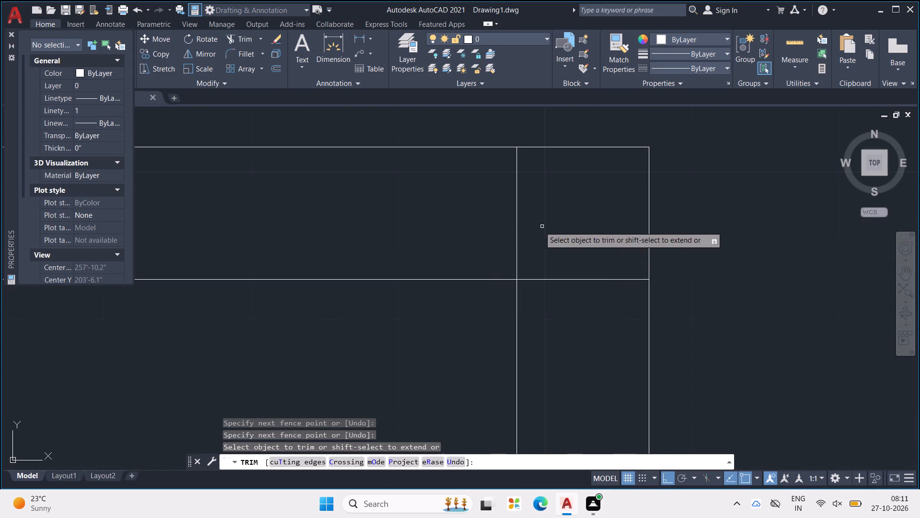
pyautogui.moveTo(501, 221); pyautogui.dragTo(574, 292)
# Trim the overlapping inner wall line ends at the building's lower-right corner.
pyautogui.scroll(-7, 579, 248)
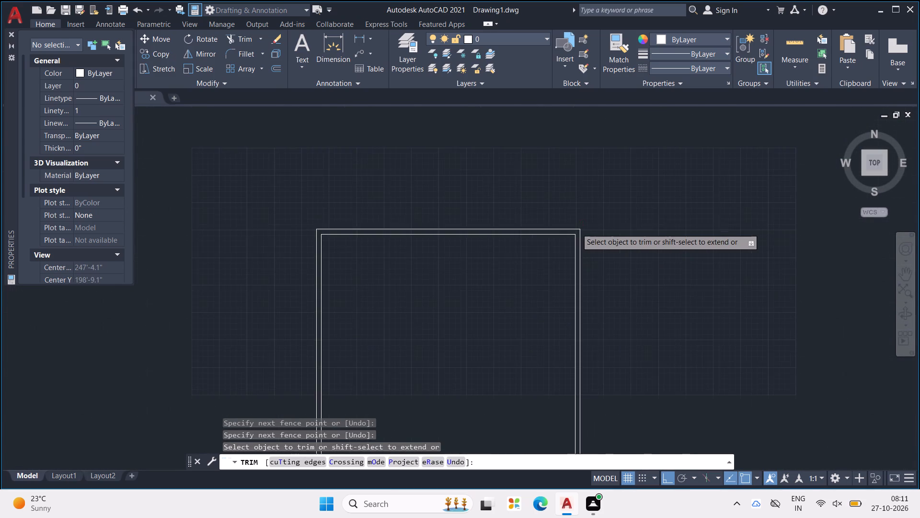
pyautogui.scroll(-3, 577, 220)
pyautogui.scroll(-1, 571, 268)
pyautogui.scroll(7, 571, 278)
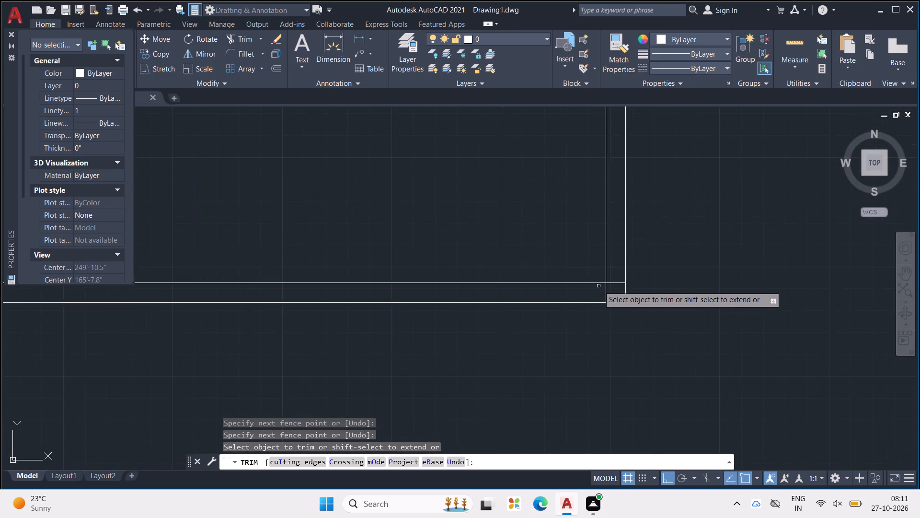
pyautogui.scroll(6, 620, 294)
pyautogui.scroll(-3, 572, 250)
pyautogui.moveTo(575, 224); pyautogui.dragTo(527, 258)
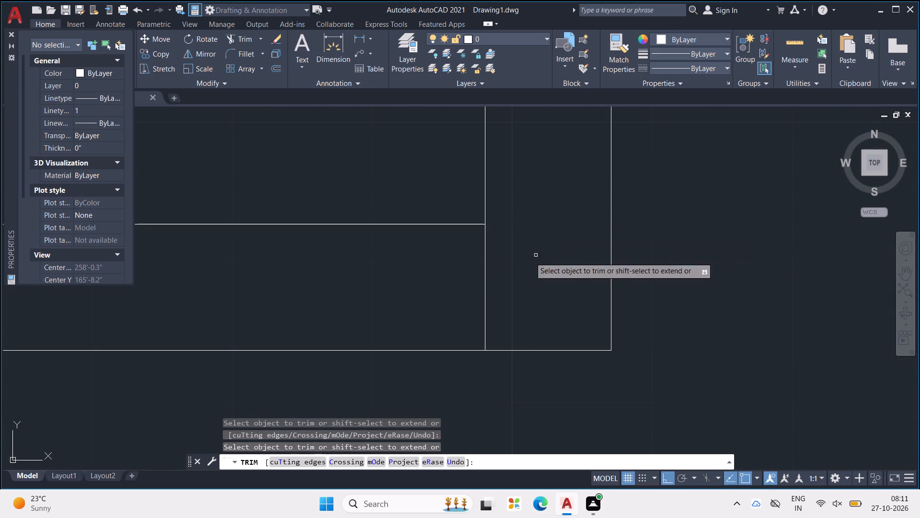
pyautogui.moveTo(527, 258); pyautogui.dragTo(521, 259)
pyautogui.moveTo(470, 266); pyautogui.dragTo(511, 265)
# Trim the overlapping inner wall line ends at the building's lower-left corner and finish trimming.
pyautogui.scroll(-7, 522, 256)
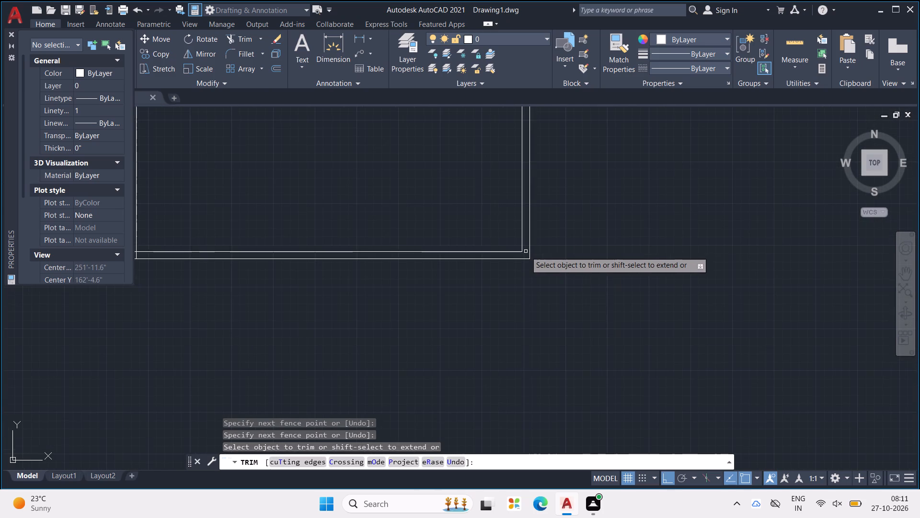
pyautogui.scroll(-3, 526, 251)
pyautogui.moveTo(490, 247); pyautogui.dragTo(625, 262, button='middle')
pyautogui.scroll(-1, 626, 262)
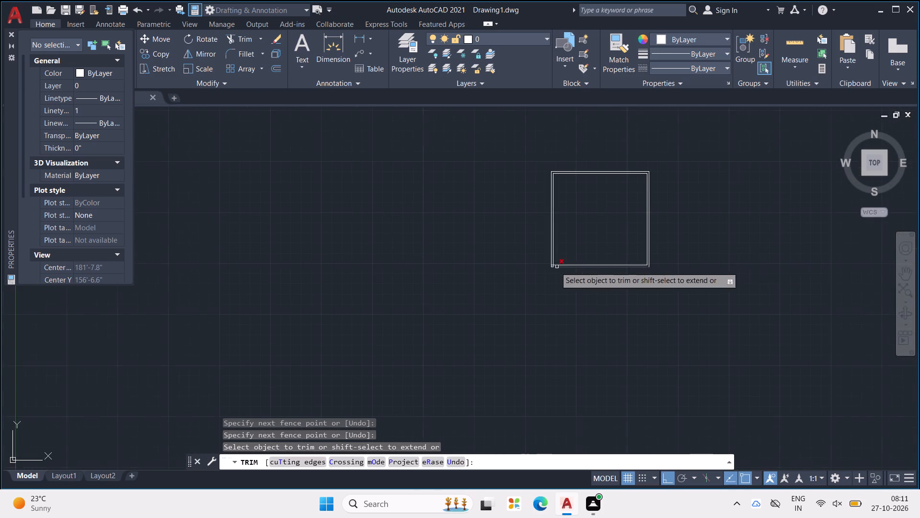
pyautogui.scroll(5, 532, 259)
pyautogui.scroll(2, 580, 283)
pyautogui.moveTo(653, 309); pyautogui.dragTo(633, 290, button='middle')
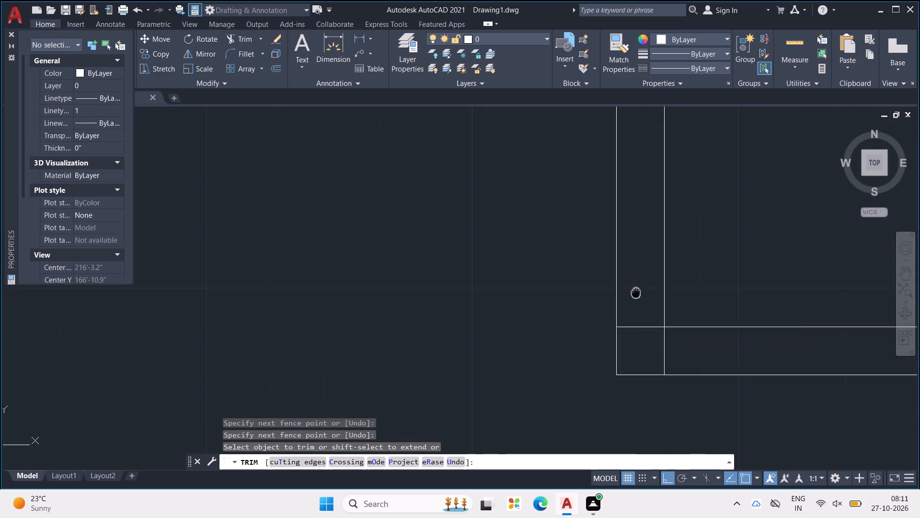
pyautogui.moveTo(633, 290); pyautogui.dragTo(555, 266, button='middle')
pyautogui.scroll(2, 561, 289)
pyautogui.moveTo(562, 276); pyautogui.dragTo(650, 371)
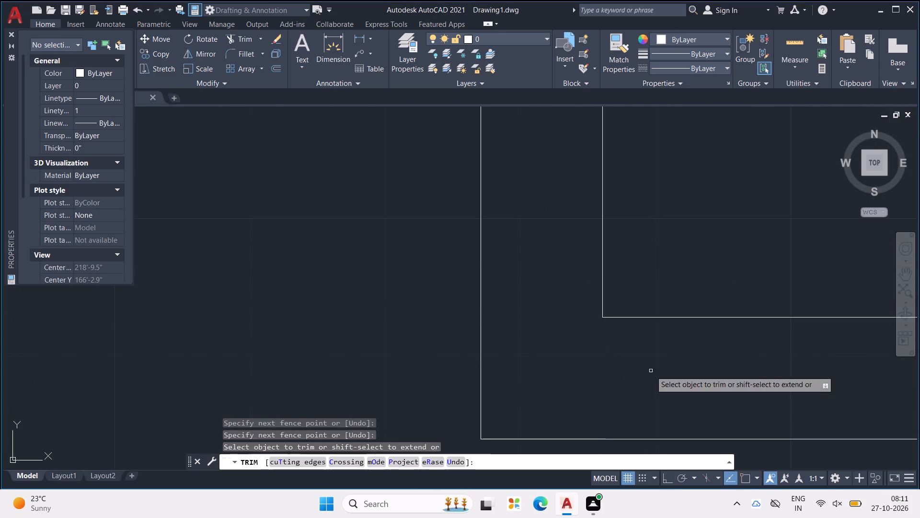
pyautogui.scroll(-7, 611, 294)
pyautogui.moveTo(674, 230); pyautogui.dragTo(621, 276, button='middle')
pyautogui.scroll(-1, 640, 270)
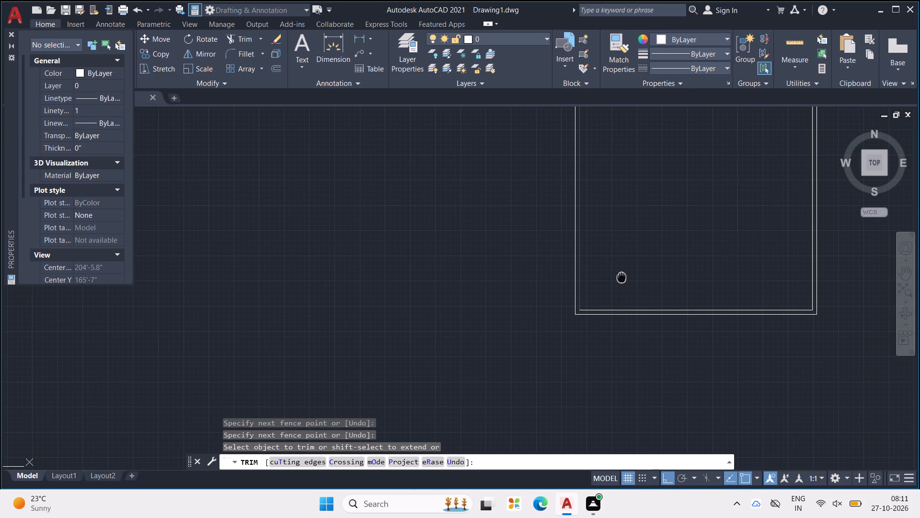
pyautogui.moveTo(621, 276); pyautogui.dragTo(615, 297, button='middle')
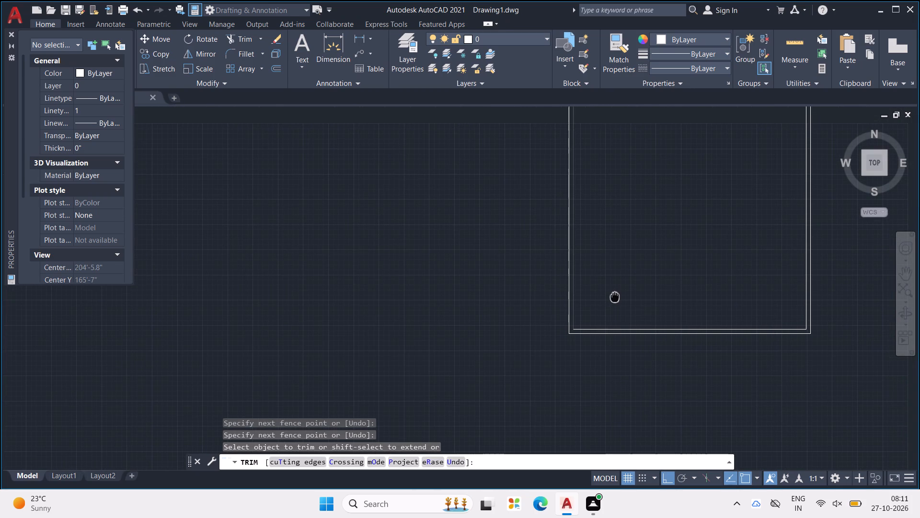
pyautogui.moveTo(615, 297); pyautogui.dragTo(616, 296, button='middle')
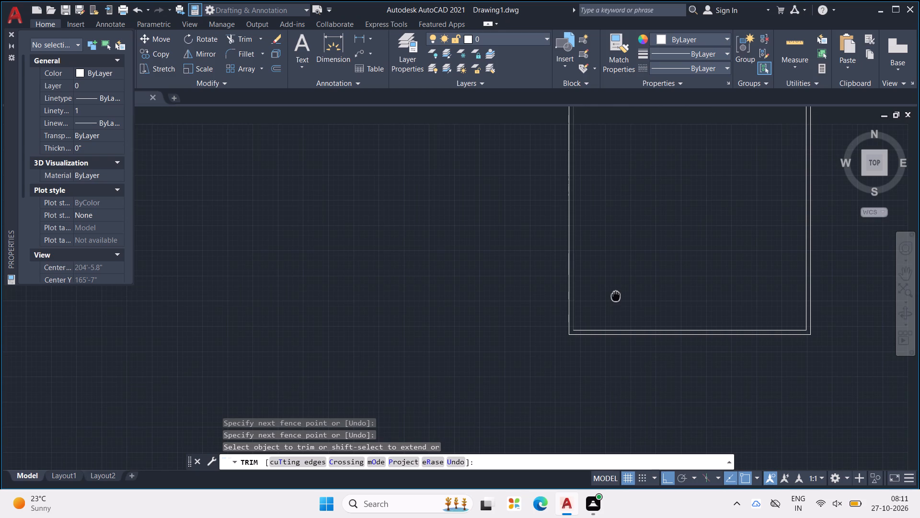
pyautogui.moveTo(616, 296); pyautogui.dragTo(618, 287, button='middle')
pyautogui.press('Escape')
pyautogui.press('Escape')
pyautogui.press('Escape')
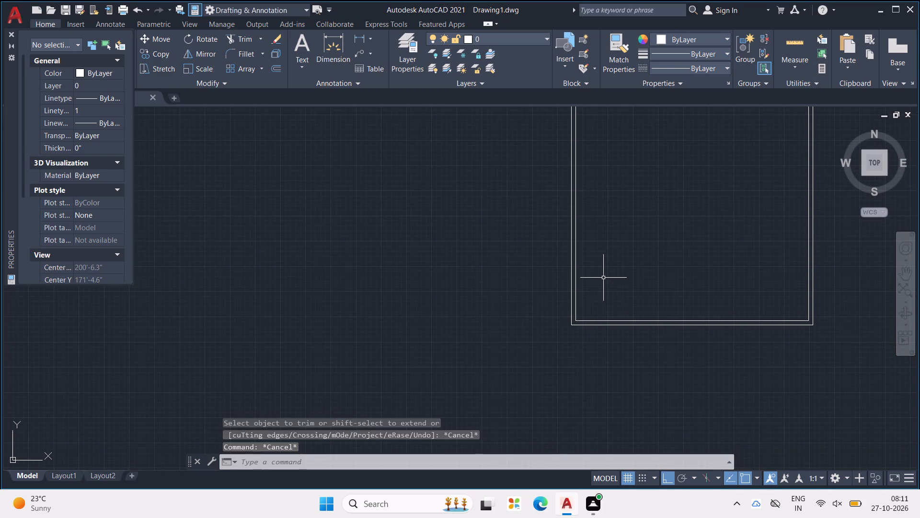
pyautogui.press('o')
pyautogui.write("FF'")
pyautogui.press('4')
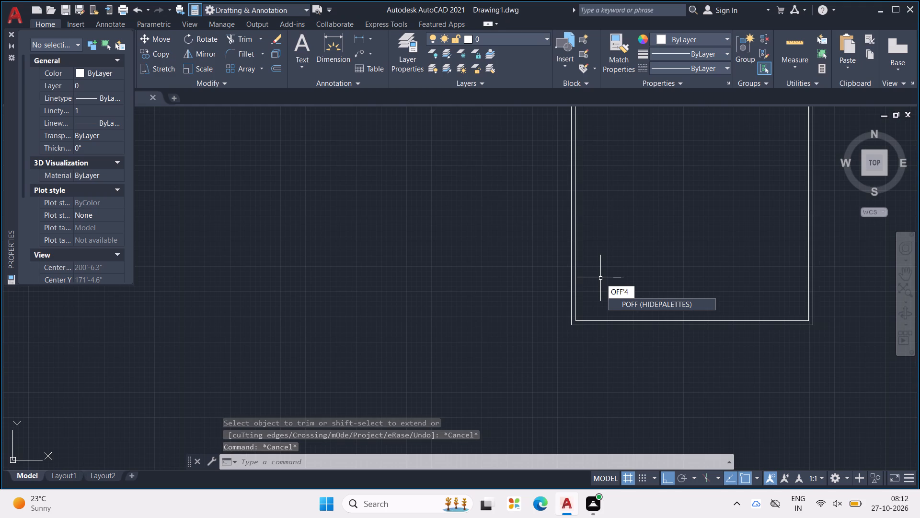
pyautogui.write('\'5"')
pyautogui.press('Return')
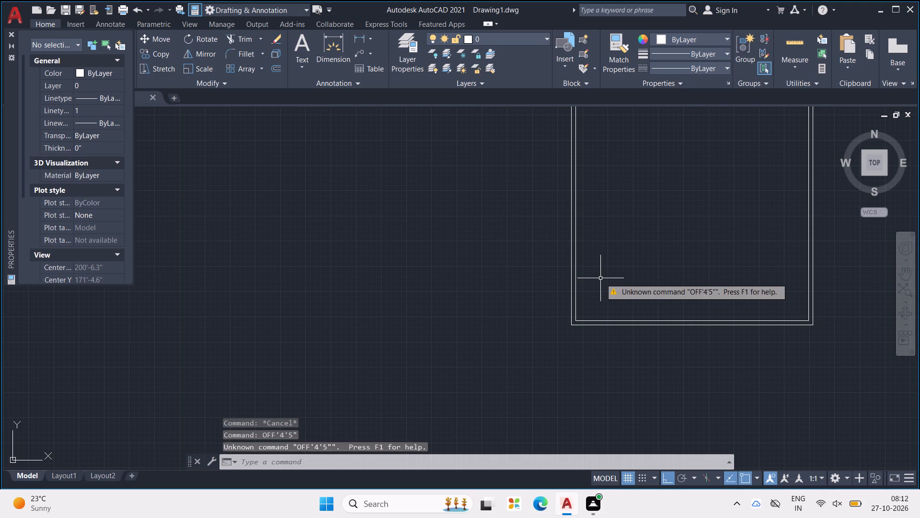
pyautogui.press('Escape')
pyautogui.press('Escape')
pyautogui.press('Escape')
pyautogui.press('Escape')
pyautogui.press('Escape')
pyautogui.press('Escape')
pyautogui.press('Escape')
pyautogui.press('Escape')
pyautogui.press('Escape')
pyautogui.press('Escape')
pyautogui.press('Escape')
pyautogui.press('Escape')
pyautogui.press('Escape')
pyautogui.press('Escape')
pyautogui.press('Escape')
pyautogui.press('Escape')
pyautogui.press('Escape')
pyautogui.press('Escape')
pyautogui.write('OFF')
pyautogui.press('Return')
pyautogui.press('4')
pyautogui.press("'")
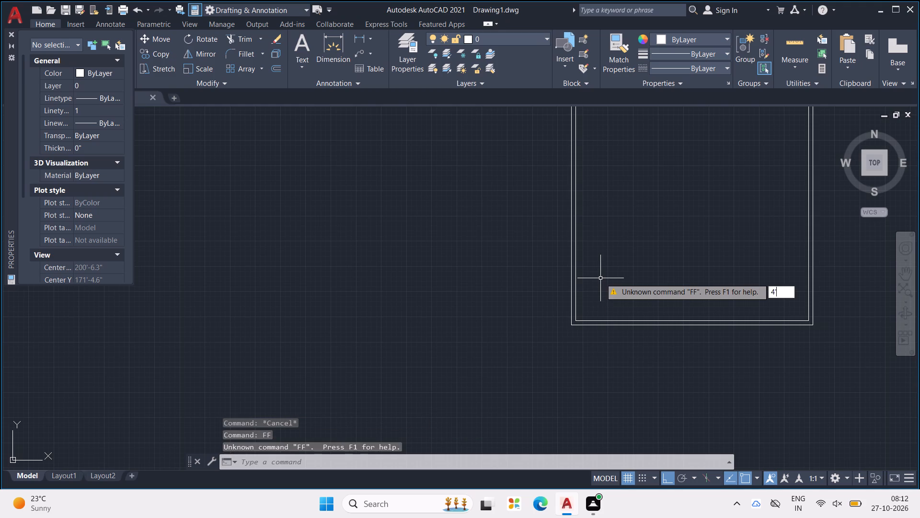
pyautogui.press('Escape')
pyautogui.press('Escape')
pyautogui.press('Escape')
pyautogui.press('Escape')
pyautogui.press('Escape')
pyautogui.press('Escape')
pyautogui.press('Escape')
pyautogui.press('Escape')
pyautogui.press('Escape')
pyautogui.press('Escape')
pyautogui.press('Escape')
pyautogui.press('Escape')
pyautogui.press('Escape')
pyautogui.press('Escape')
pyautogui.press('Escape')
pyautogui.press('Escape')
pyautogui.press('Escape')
# Offset the inner face of the left wall 4'5" toward the building's interior.
pyautogui.write('OFF')
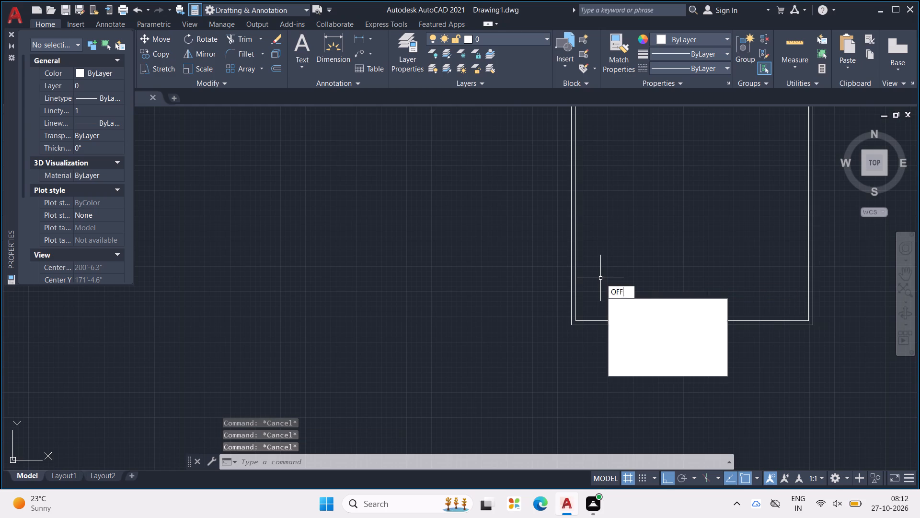
pyautogui.press('Return')
pyautogui.write("4'")
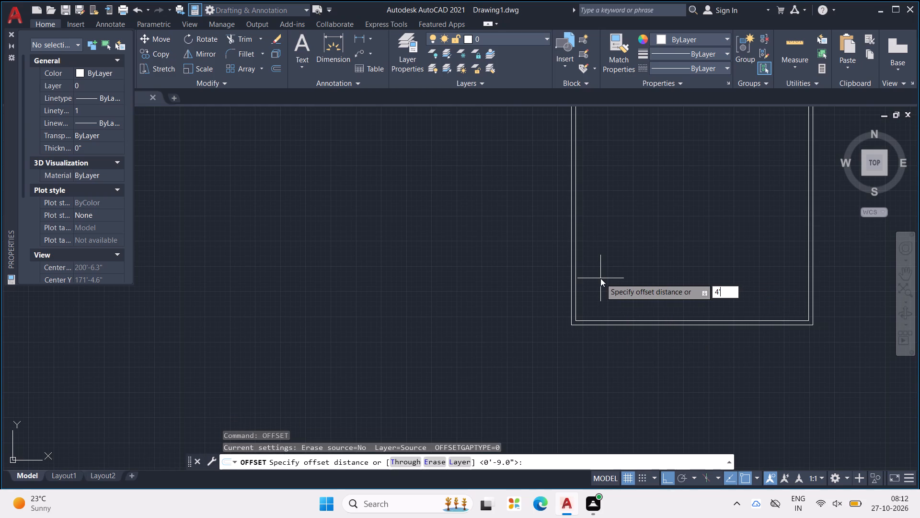
pyautogui.write('5"')
pyautogui.press('Return')
pyautogui.moveTo(524, 106); pyautogui.dragTo(495, 247, button='middle')
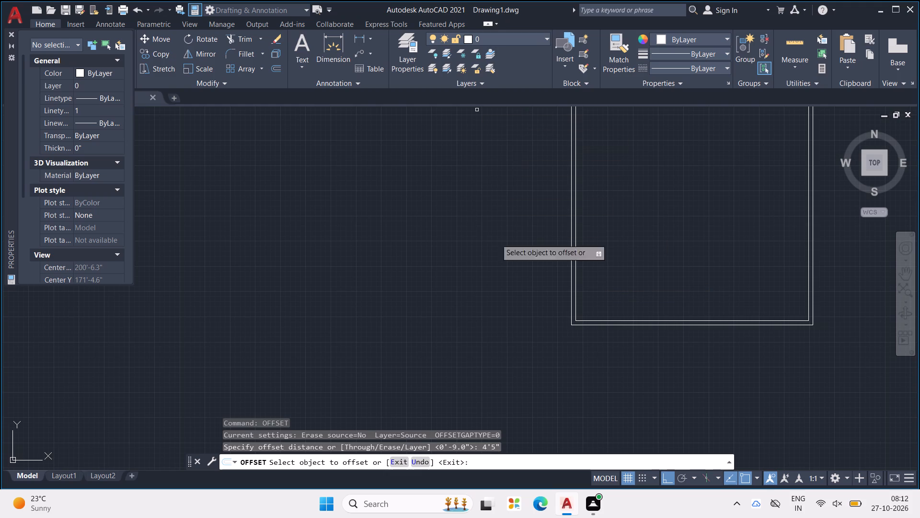
pyautogui.moveTo(495, 247); pyautogui.dragTo(490, 276, button='middle')
pyautogui.moveTo(657, 238); pyautogui.dragTo(652, 463, button='middle')
pyautogui.scroll(-1, 652, 459)
pyautogui.scroll(1, 555, 311)
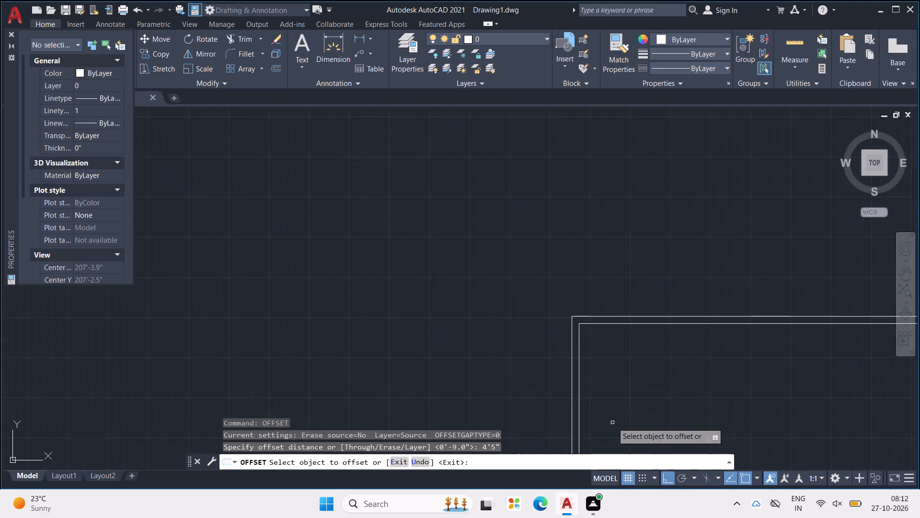
pyautogui.moveTo(614, 412); pyautogui.dragTo(583, 249, button='middle')
pyautogui.click(550, 201)
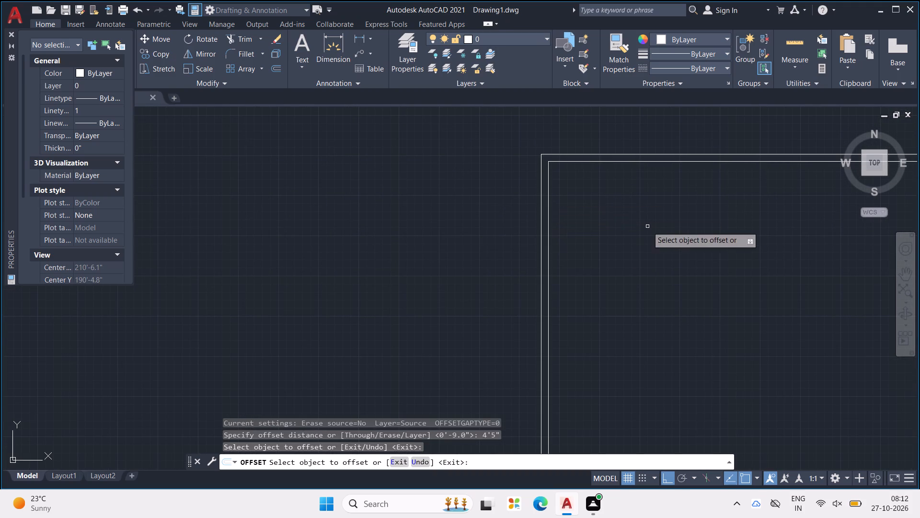
pyautogui.click(548, 219)
pyautogui.click(653, 232)
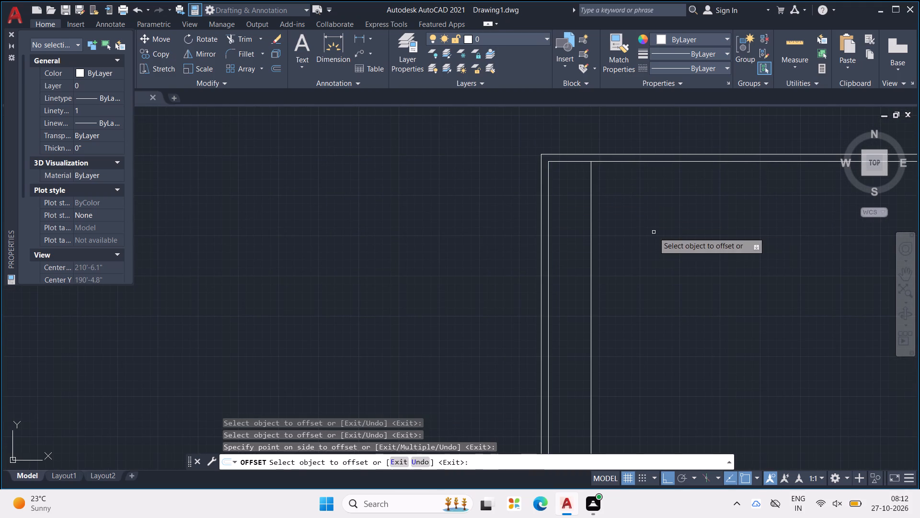
pyautogui.press('Escape')
pyautogui.press('Escape')
pyautogui.press('Escape')
pyautogui.press('Escape')
pyautogui.press('Escape')
pyautogui.press('Escape')
pyautogui.press('Escape')
pyautogui.press('Escape')
pyautogui.press('Escape')
pyautogui.press('Escape')
pyautogui.press('Escape')
pyautogui.press('Escape')
pyautogui.press('Escape')
pyautogui.press('Escape')
pyautogui.press('Escape')
pyautogui.press('Escape')
pyautogui.press('Escape')
pyautogui.press('Escape')
pyautogui.press('Escape')
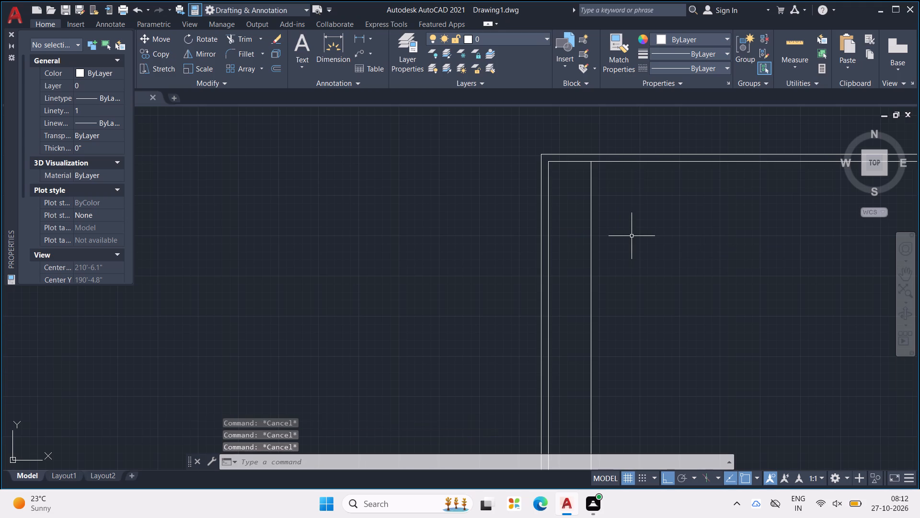
# Offset the inner face of the top wall 4' toward the building's interior.
pyautogui.write('OFF')
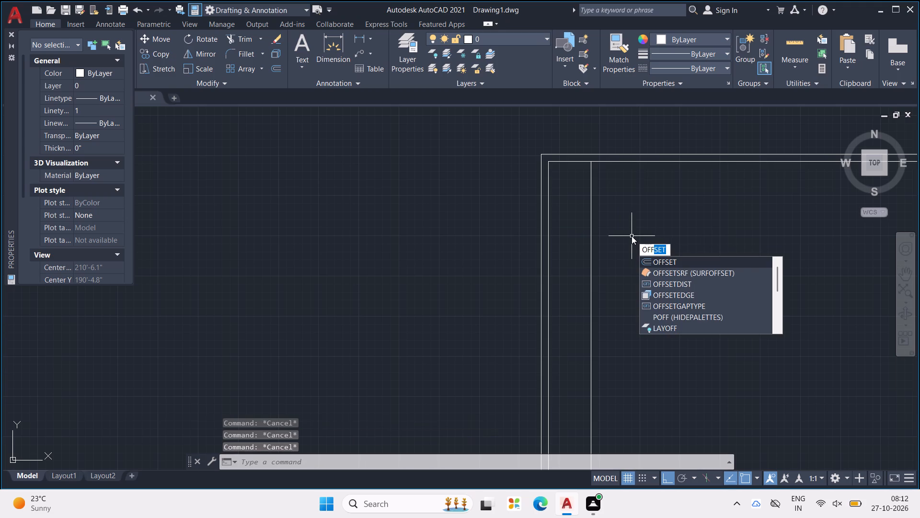
pyautogui.press('Return')
pyautogui.write("4'")
pyautogui.press('Return')
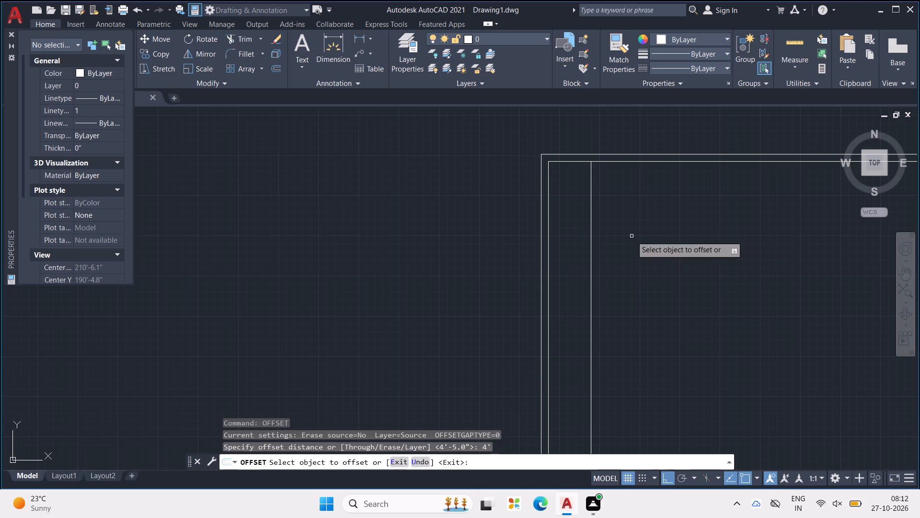
pyautogui.scroll(-1, 632, 236)
pyautogui.click(678, 189)
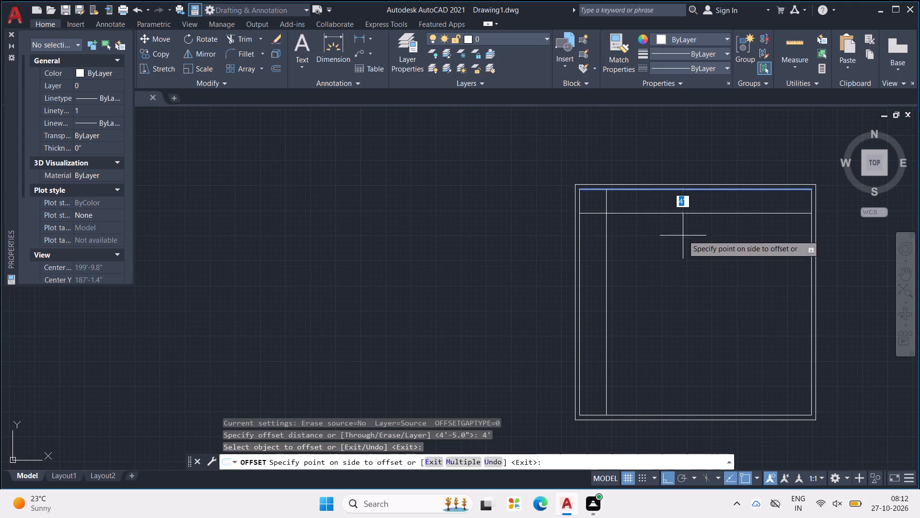
pyautogui.click(685, 238)
pyautogui.scroll(2, 627, 212)
pyautogui.moveTo(656, 241); pyautogui.dragTo(621, 273, button='middle')
pyautogui.press('Escape')
pyautogui.press('Escape')
pyautogui.press('Escape')
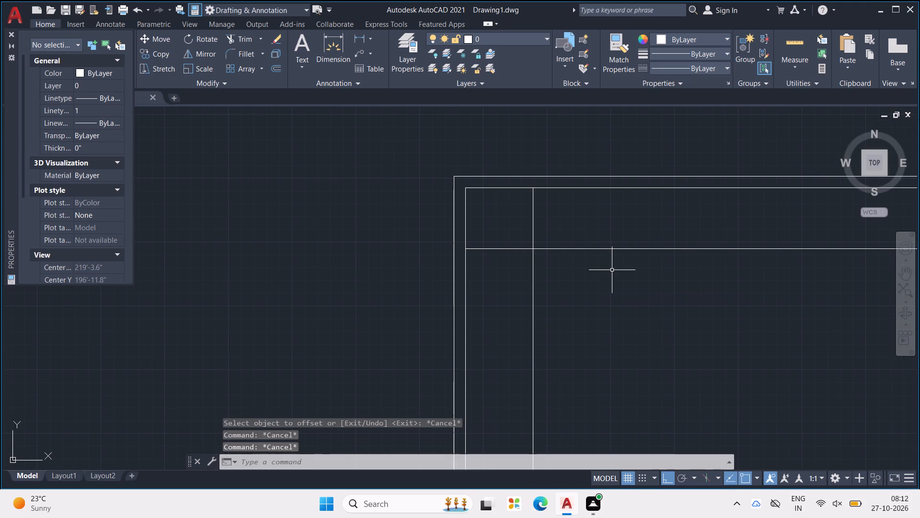
# Offset the vertical interior line nearest the left wall 7'7" toward the right wall.
pyautogui.write('OFF')
pyautogui.press('Return')
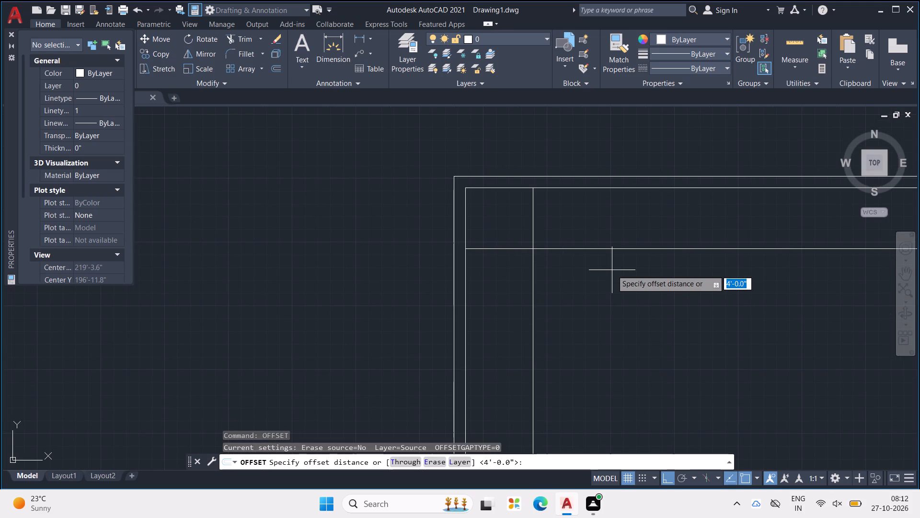
pyautogui.write('7\'7"')
pyautogui.press('Return')
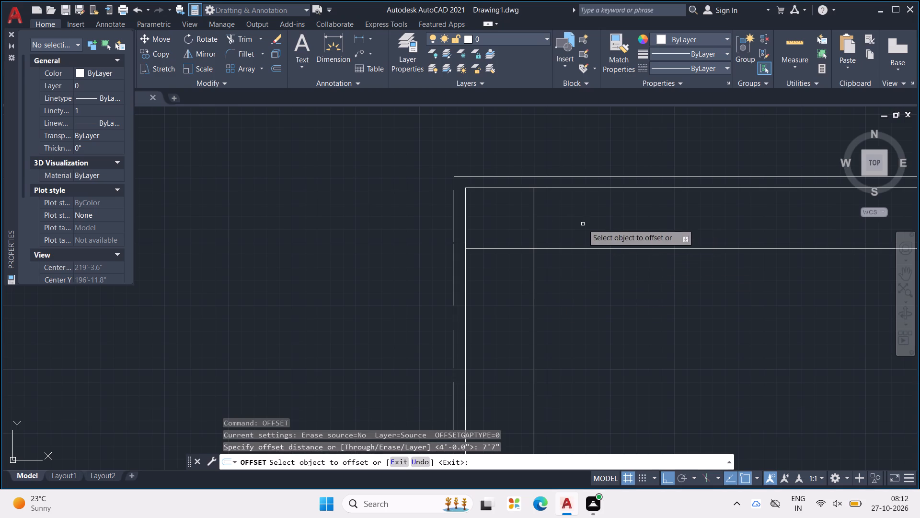
pyautogui.click(533, 223)
pyautogui.click(698, 236)
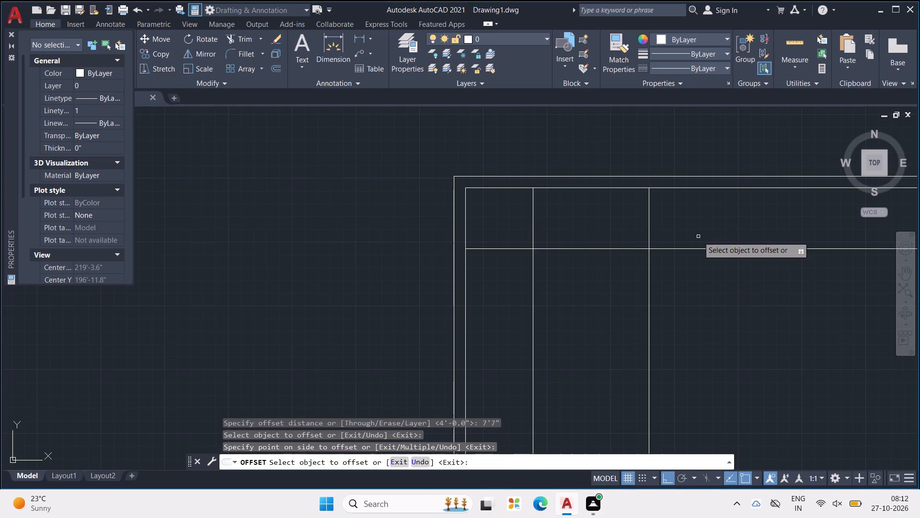
pyautogui.moveTo(699, 237); pyautogui.dragTo(632, 244, button='middle')
pyautogui.scroll(-1, 699, 237)
pyautogui.press('Escape')
pyautogui.press('Escape')
pyautogui.press('Escape')
pyautogui.press('Escape')
pyautogui.press('Escape')
pyautogui.press('Escape')
pyautogui.press('Escape')
pyautogui.press('Escape')
pyautogui.press('Escape')
pyautogui.press('Escape')
pyautogui.press('Escape')
pyautogui.press('Escape')
pyautogui.press('Escape')
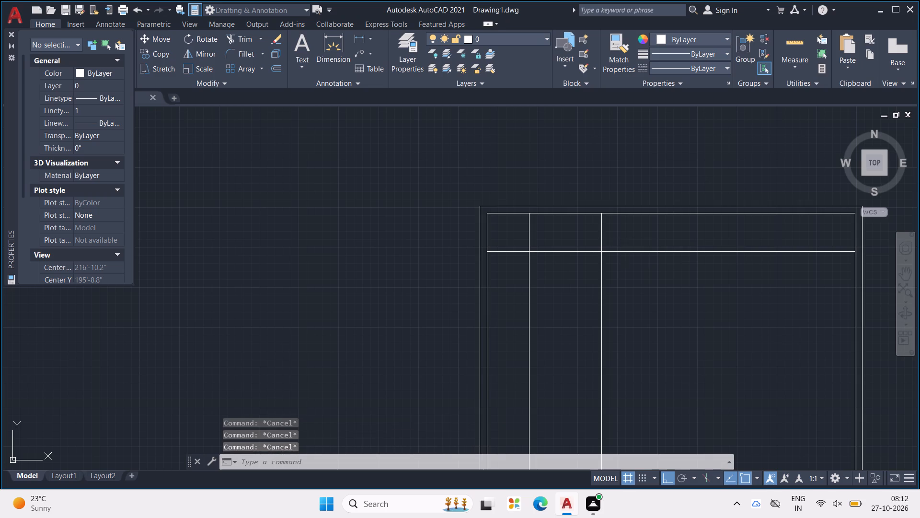
pyautogui.press('Escape')
pyautogui.press('Escape')
pyautogui.press('Escape')
pyautogui.press('Escape')
# Offset the second vertical interior line 6'6" toward the right wall, and offset the resulting line another 6'6" the same way.
pyautogui.write('OFF')
pyautogui.press('Return')
pyautogui.write('6\'6"')
pyautogui.press('Return')
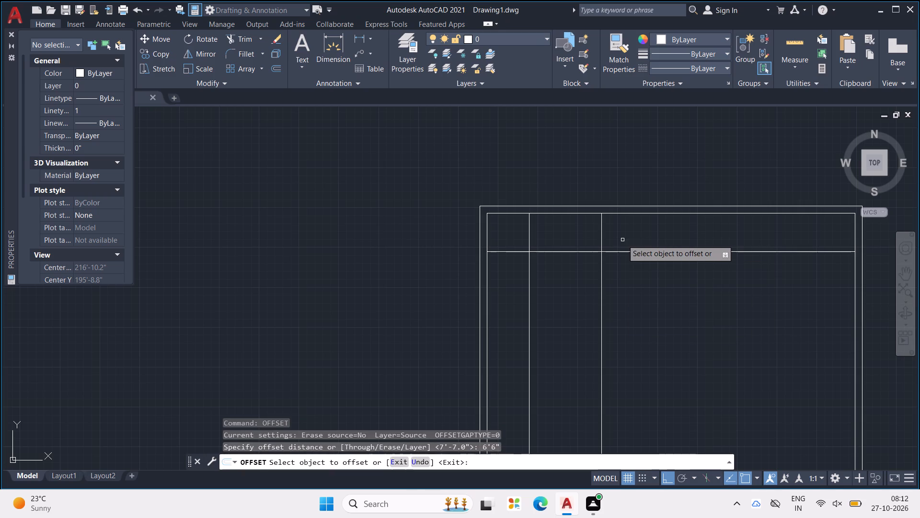
pyautogui.click(600, 220)
pyautogui.click(667, 237)
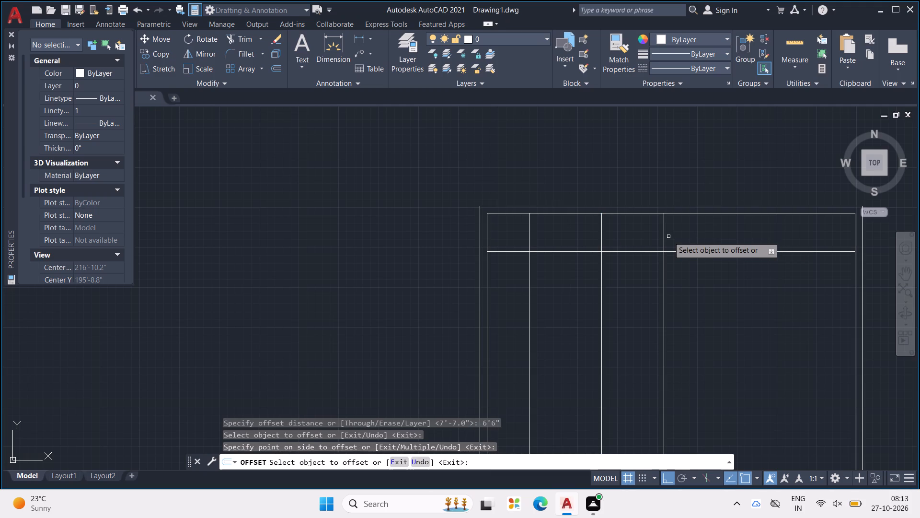
pyautogui.click(665, 242)
pyautogui.click(722, 248)
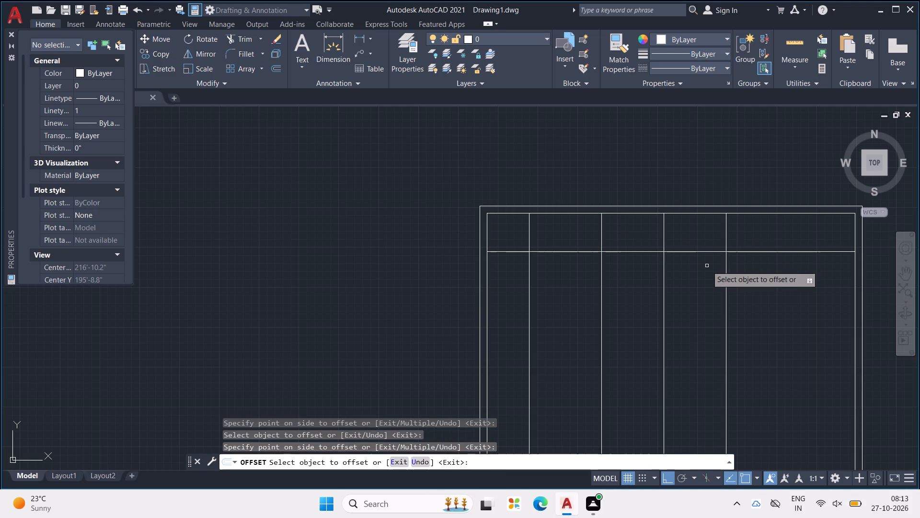
pyautogui.press('Escape')
pyautogui.press('Escape')
pyautogui.press('Escape')
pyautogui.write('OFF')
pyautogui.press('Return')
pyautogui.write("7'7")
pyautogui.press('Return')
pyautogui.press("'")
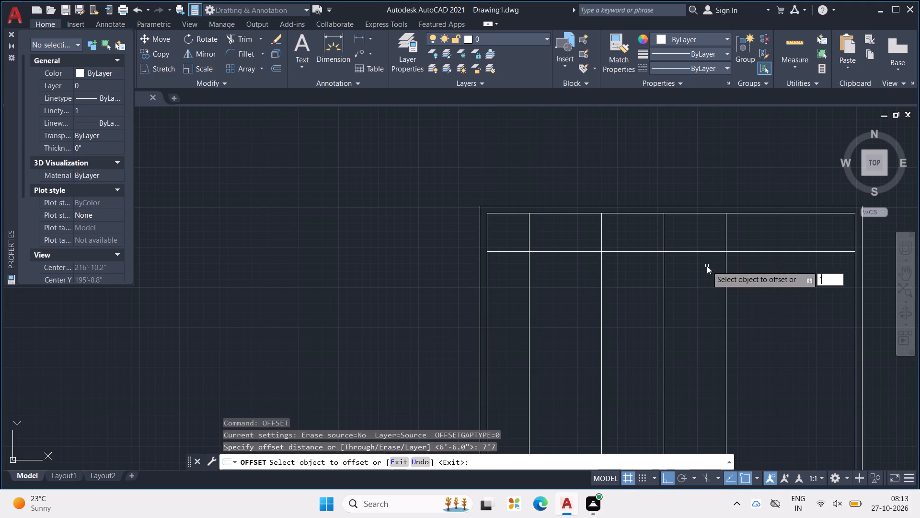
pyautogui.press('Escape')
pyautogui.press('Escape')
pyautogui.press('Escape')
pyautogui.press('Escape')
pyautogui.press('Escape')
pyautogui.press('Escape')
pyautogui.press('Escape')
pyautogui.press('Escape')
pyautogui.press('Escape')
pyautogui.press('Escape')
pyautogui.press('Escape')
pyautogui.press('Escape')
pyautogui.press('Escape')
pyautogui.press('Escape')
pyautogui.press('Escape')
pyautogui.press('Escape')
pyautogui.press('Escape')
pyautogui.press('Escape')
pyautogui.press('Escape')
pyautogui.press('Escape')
# Offset the rightmost vertical interior line 7'7" toward the right wall.
pyautogui.write('OFF')
pyautogui.press('Return')
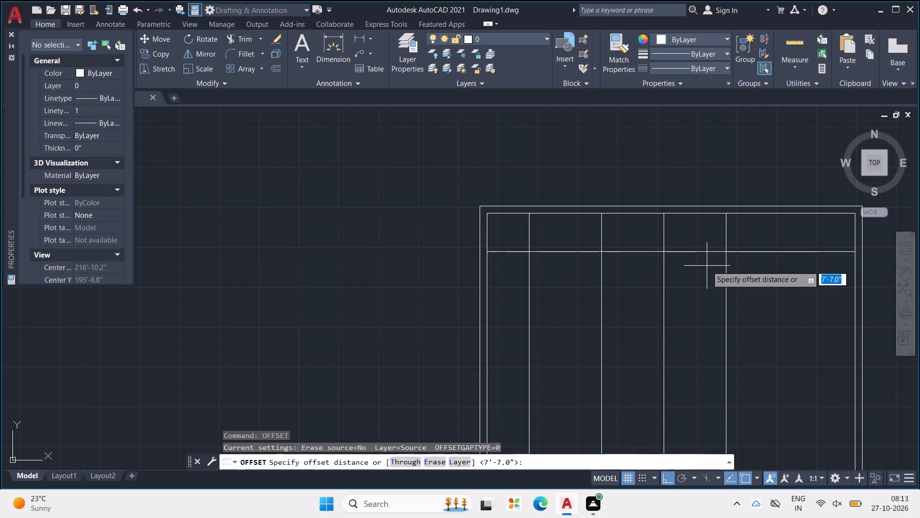
pyautogui.write('7\'7"')
pyautogui.press('Return')
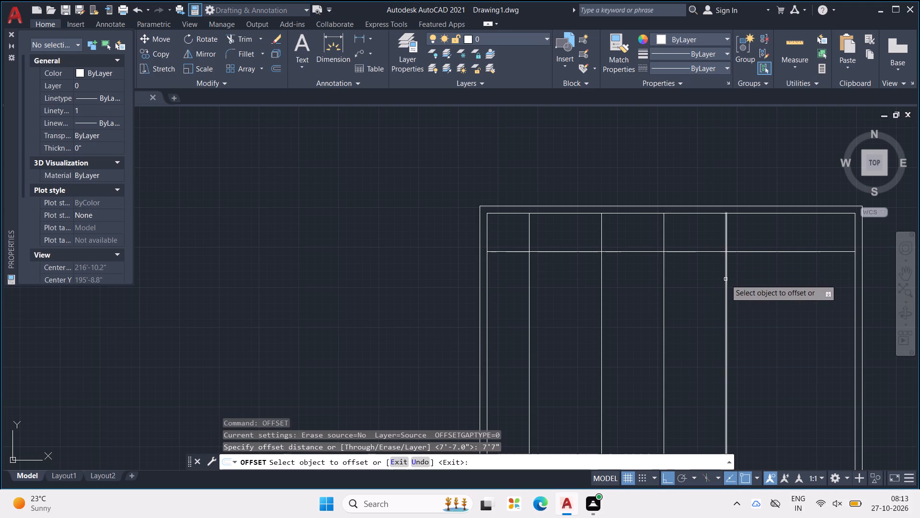
pyautogui.click(725, 279)
pyautogui.click(832, 304)
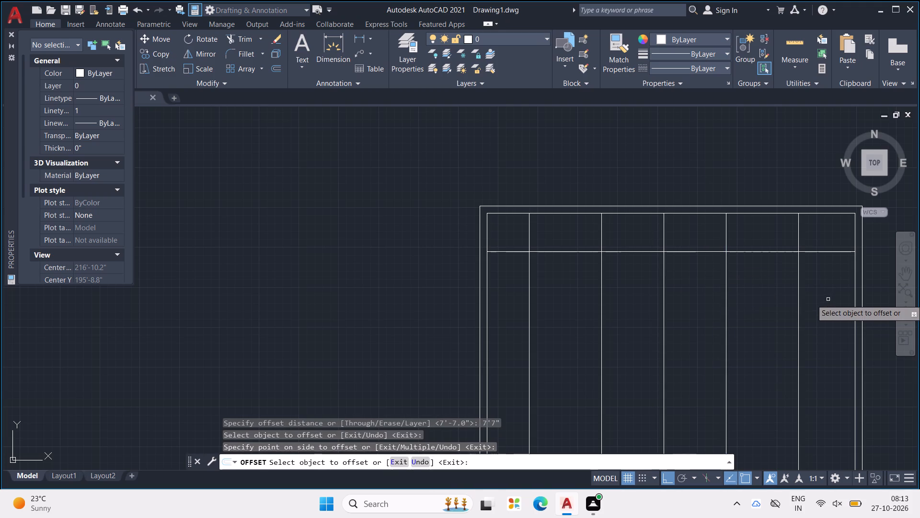
pyautogui.press('Escape')
pyautogui.press('Escape')
pyautogui.press('Escape')
pyautogui.press('Escape')
pyautogui.press('Escape')
pyautogui.press('Escape')
pyautogui.press('Escape')
pyautogui.press('Escape')
pyautogui.press('Escape')
pyautogui.press('Escape')
pyautogui.press('Escape')
pyautogui.press('Escape')
pyautogui.press('Escape')
pyautogui.press('Escape')
pyautogui.press('Escape')
pyautogui.press('Escape')
pyautogui.press('Escape')
pyautogui.press('Escape')
pyautogui.press('Escape')
pyautogui.press('Escape')
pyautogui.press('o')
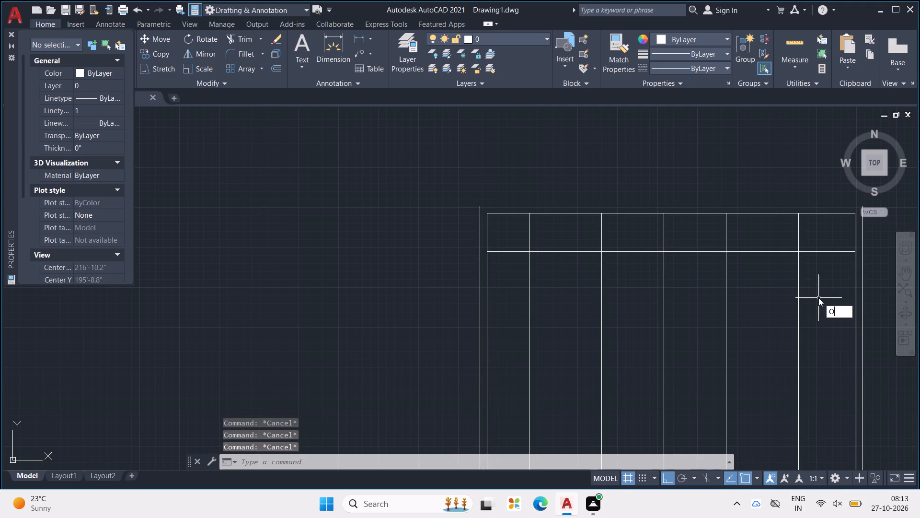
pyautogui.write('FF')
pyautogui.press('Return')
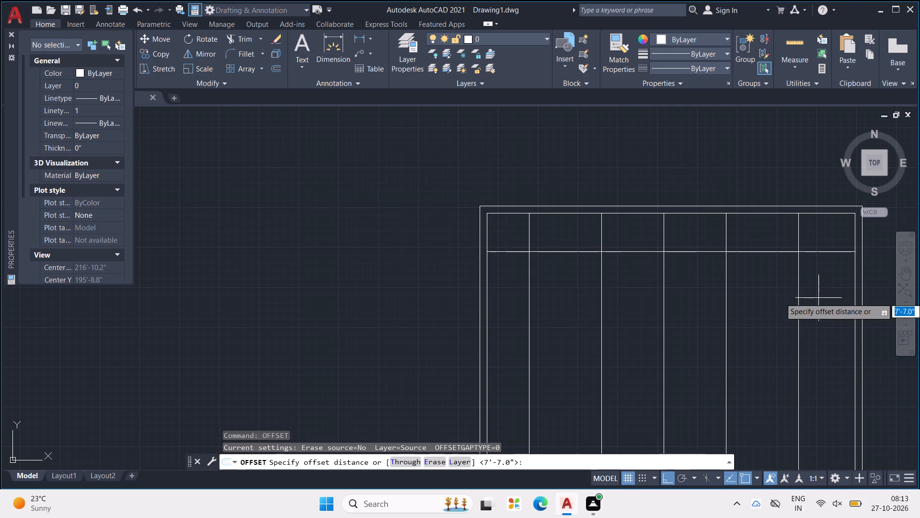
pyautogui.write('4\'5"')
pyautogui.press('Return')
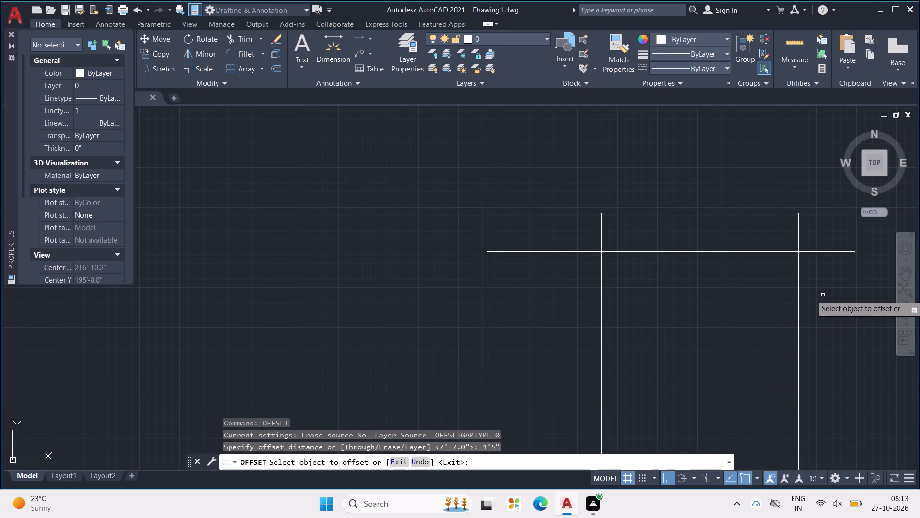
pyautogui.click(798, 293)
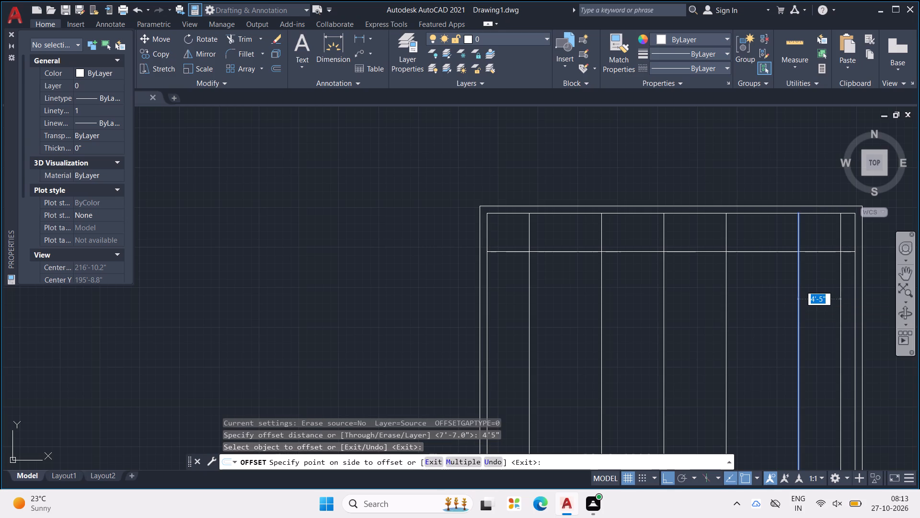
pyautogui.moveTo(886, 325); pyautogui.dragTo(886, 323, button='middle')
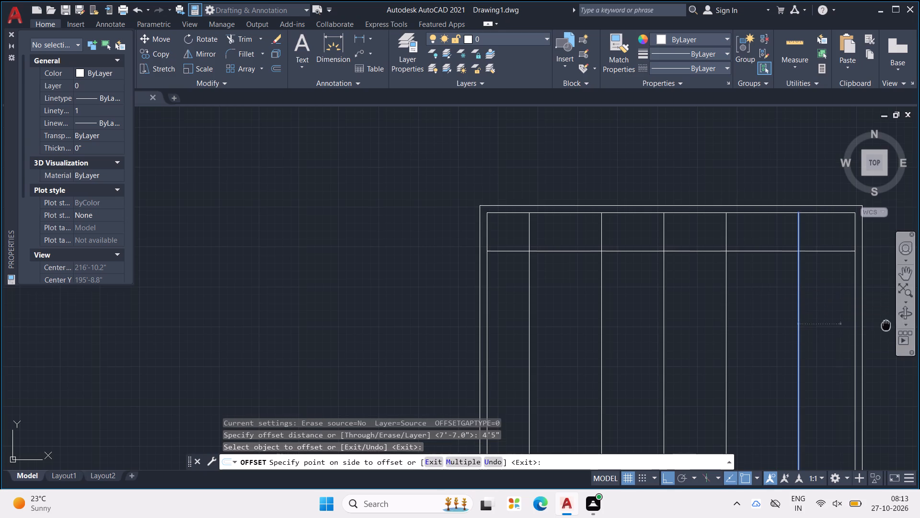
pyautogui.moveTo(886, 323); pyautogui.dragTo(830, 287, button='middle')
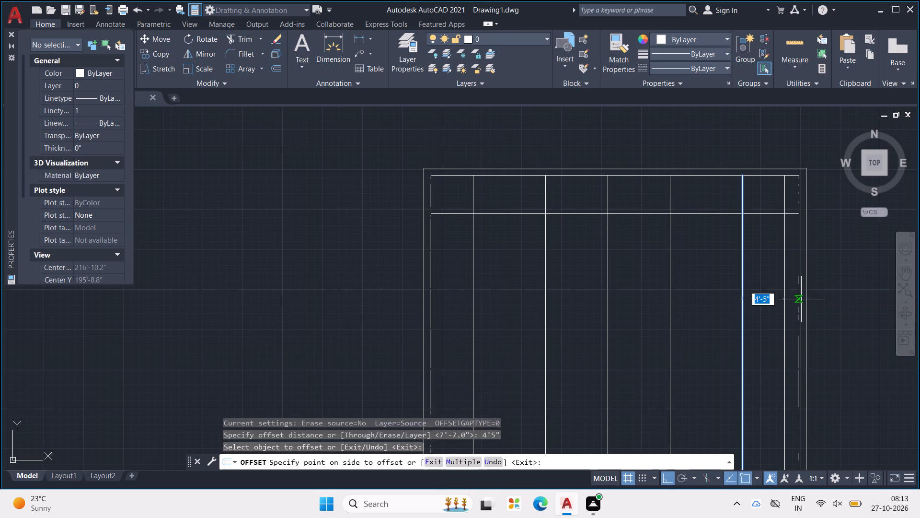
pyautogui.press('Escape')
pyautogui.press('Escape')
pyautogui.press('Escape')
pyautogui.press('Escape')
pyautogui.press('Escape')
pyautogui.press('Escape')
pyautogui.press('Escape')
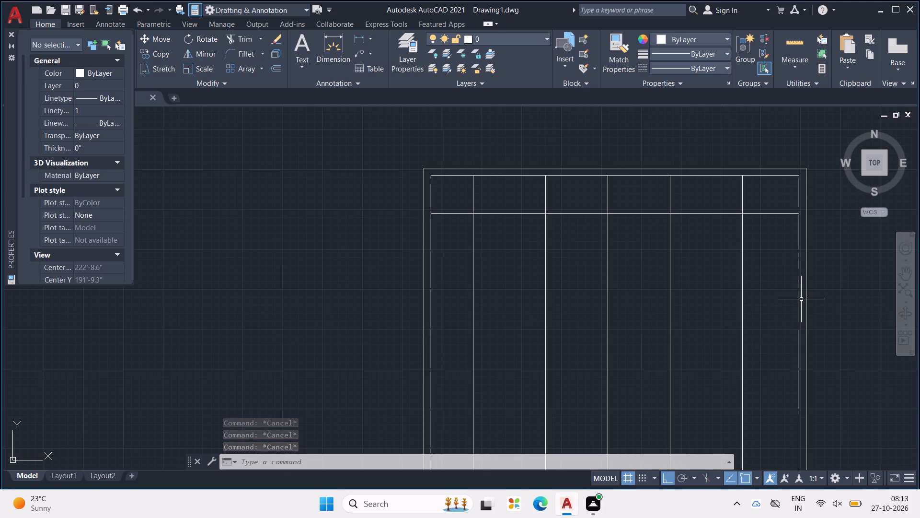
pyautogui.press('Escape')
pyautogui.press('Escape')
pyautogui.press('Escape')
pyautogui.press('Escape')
# Offset each of the five vertical interior lines 4.5" toward the right wall to give the partitions thickness.
pyautogui.write('OFF')
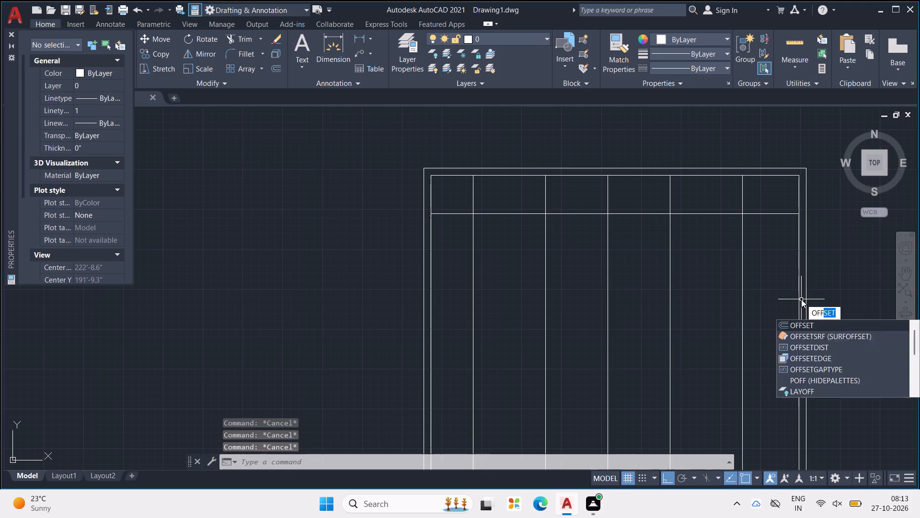
pyautogui.press('Return')
pyautogui.write('4.5"')
pyautogui.press('Return')
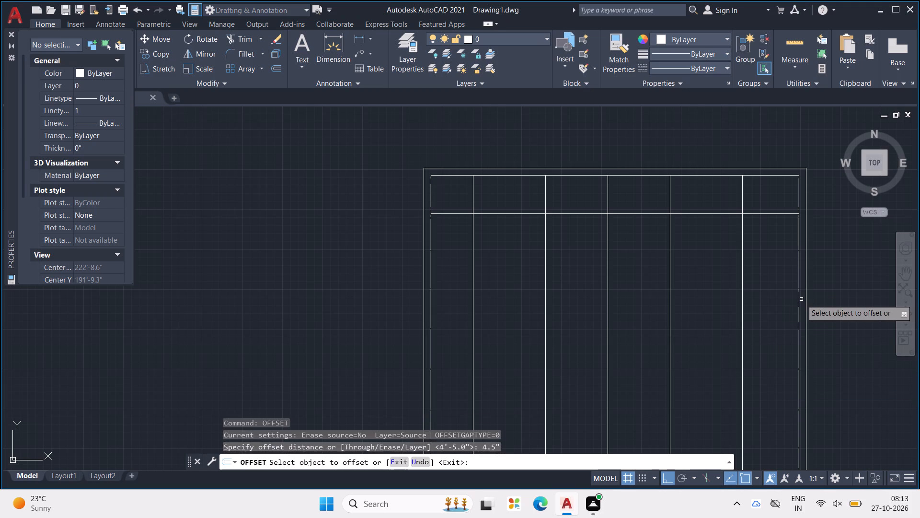
pyautogui.click(474, 186)
pyautogui.click(501, 189)
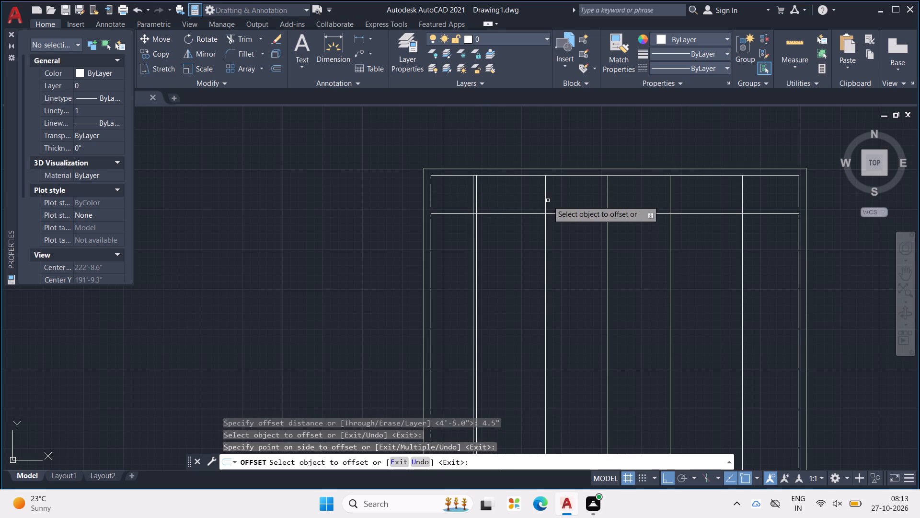
pyautogui.click(545, 202)
pyautogui.click(570, 203)
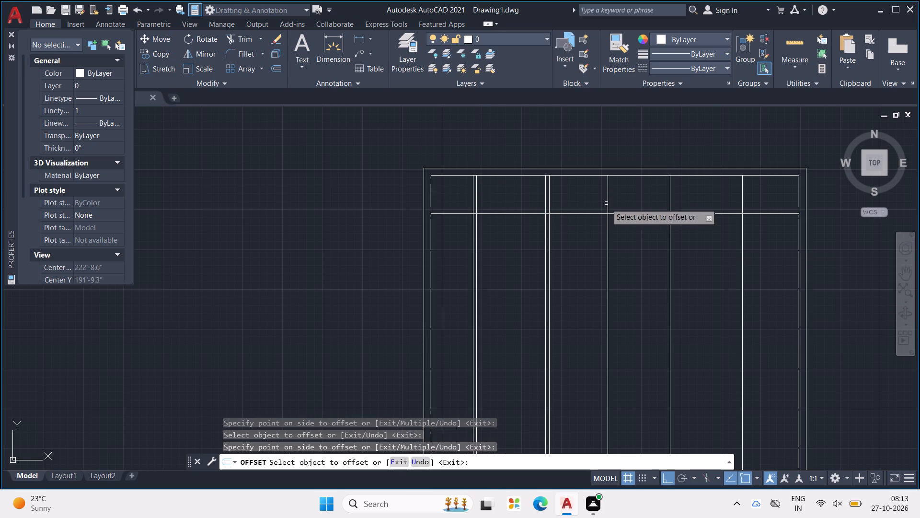
pyautogui.click(607, 203)
pyautogui.click(621, 201)
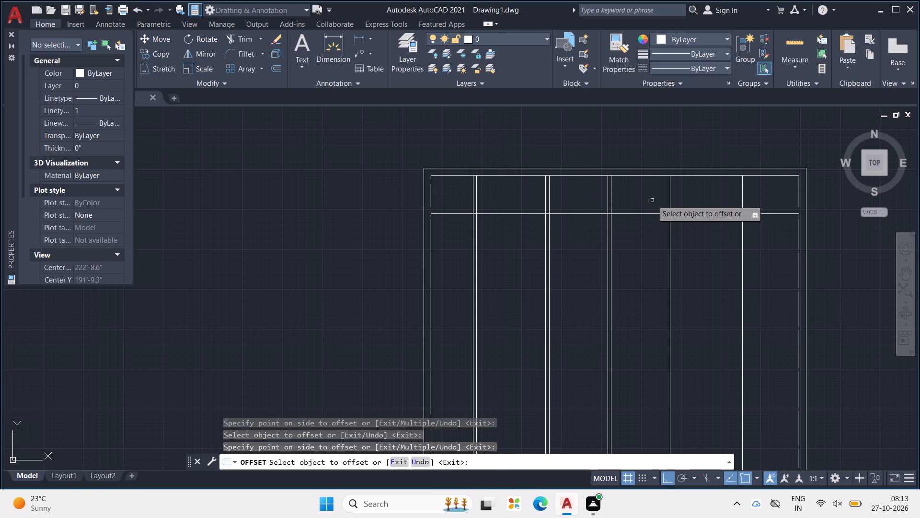
pyautogui.click(668, 207)
pyautogui.click(697, 202)
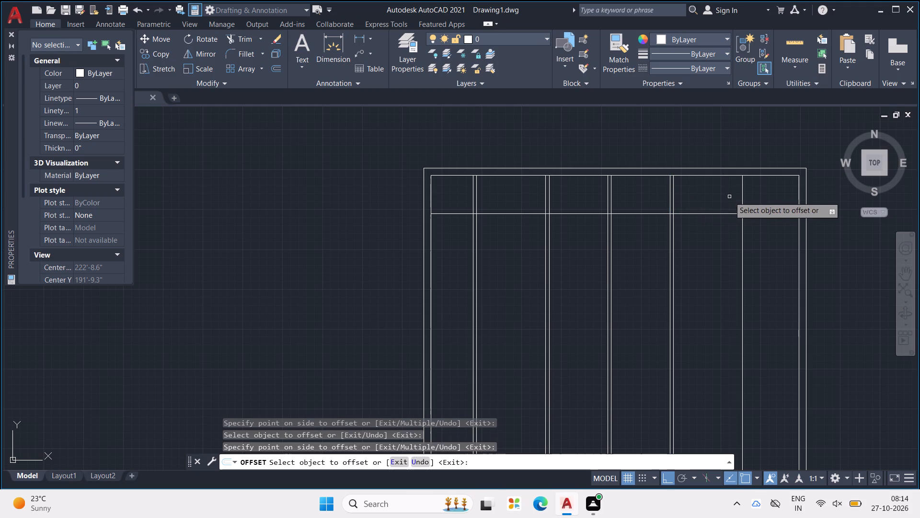
pyautogui.click(742, 202)
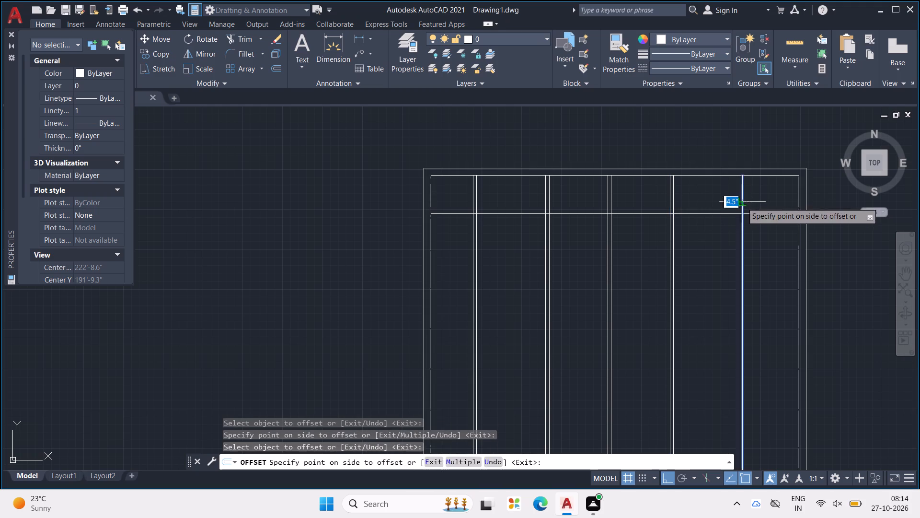
pyautogui.click(766, 202)
# Offset the horizontal interior line 4.5" toward the top wall to form a double-line partition.
pyautogui.moveTo(770, 191); pyautogui.dragTo(773, 165, button='middle')
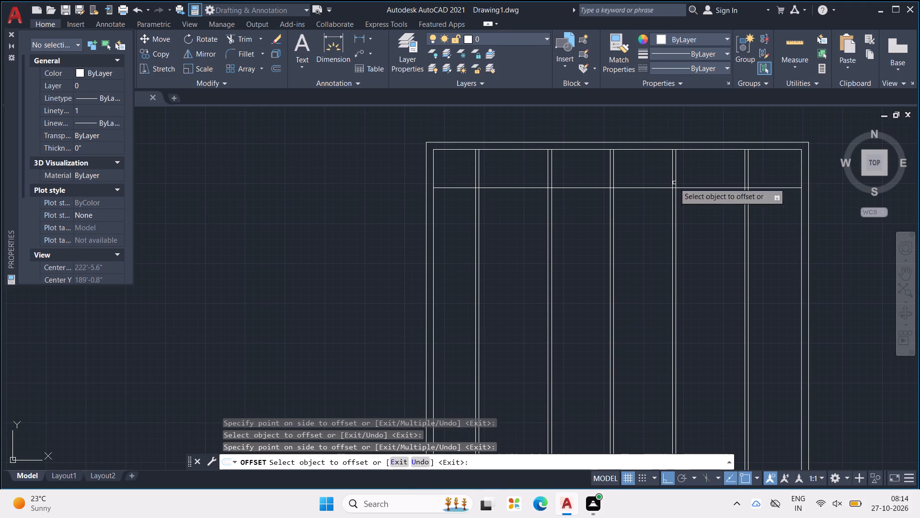
pyautogui.click(640, 186)
pyautogui.click(641, 188)
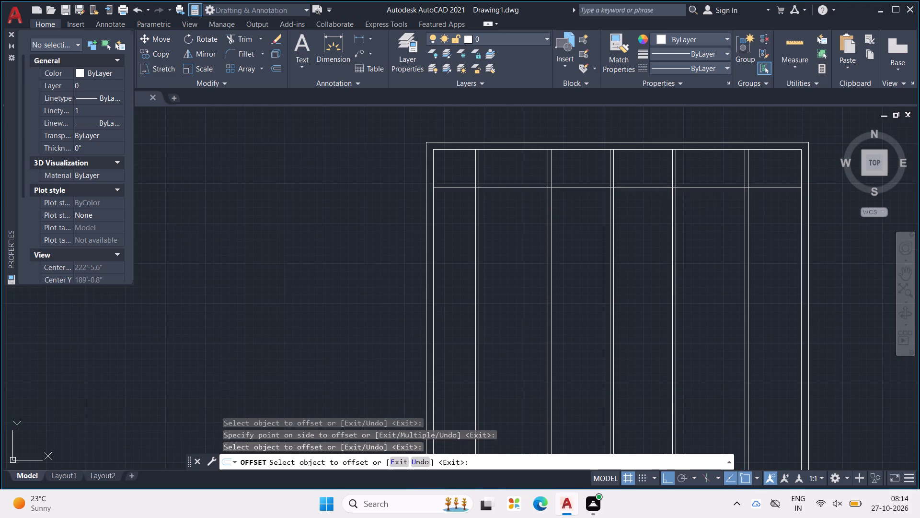
pyautogui.click(644, 179)
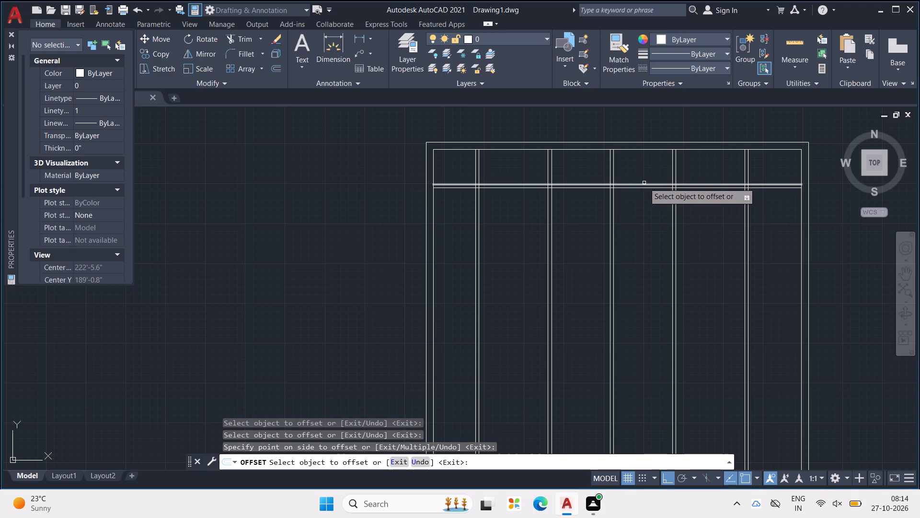
pyautogui.press('Escape')
pyautogui.press('Escape')
pyautogui.press('Escape')
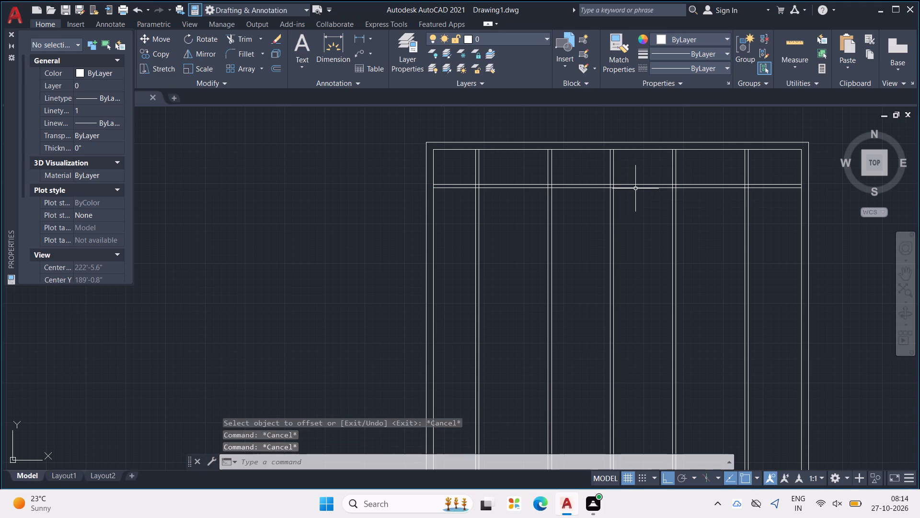
pyautogui.press('Escape')
pyautogui.press('Escape')
# Trim away the parts of all five vertical partition line pairs that extend below the horizontal double-line partition.
pyautogui.write('TR')
pyautogui.press('Return')
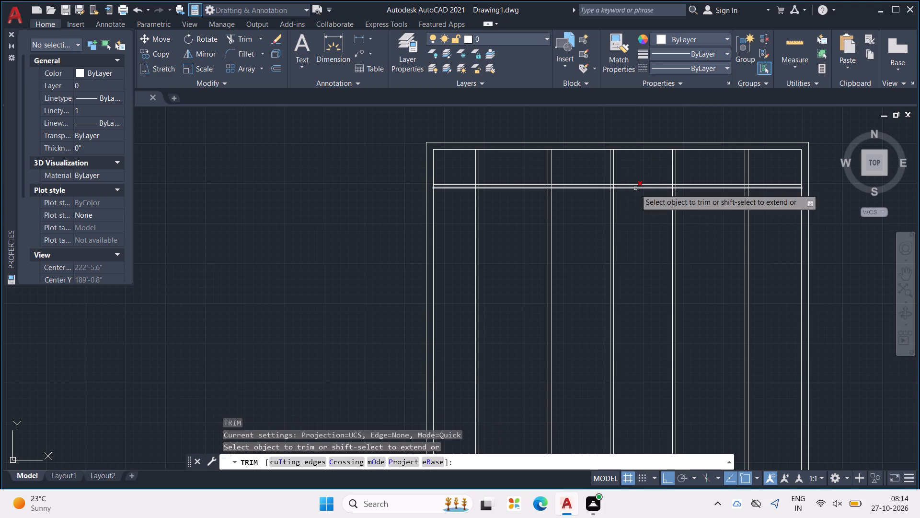
pyautogui.moveTo(767, 226); pyautogui.dragTo(685, 228)
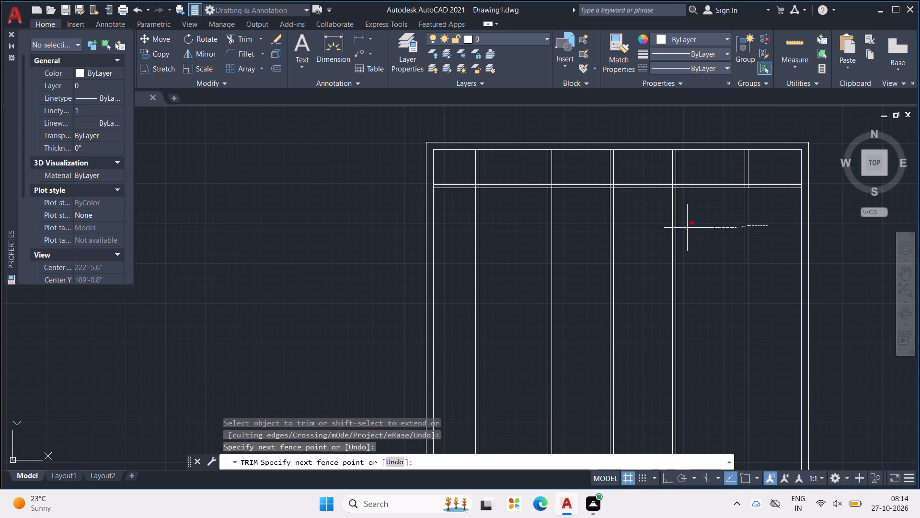
pyautogui.moveTo(685, 228); pyautogui.dragTo(463, 224)
pyautogui.scroll(2, 450, 154)
pyautogui.moveTo(464, 140); pyautogui.dragTo(519, 156, button='middle')
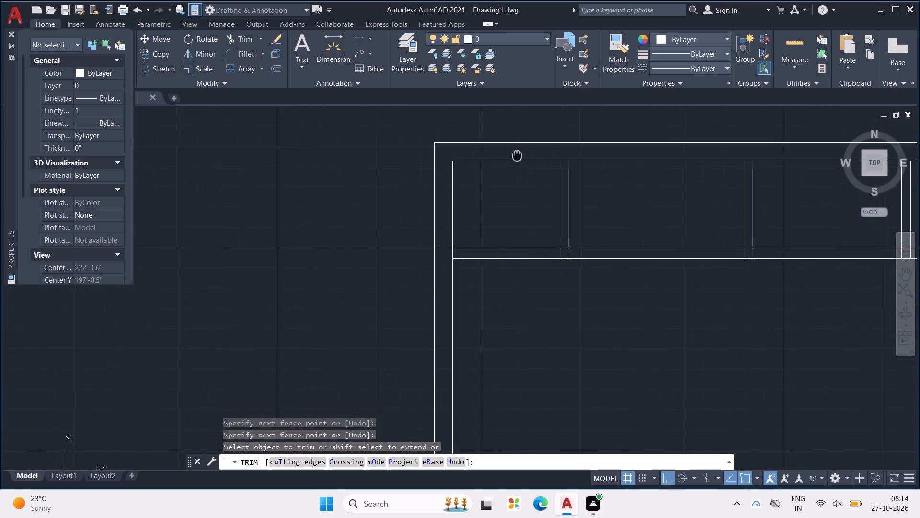
pyautogui.moveTo(519, 156); pyautogui.dragTo(523, 157, button='middle')
pyautogui.press('Escape')
pyautogui.press('Escape')
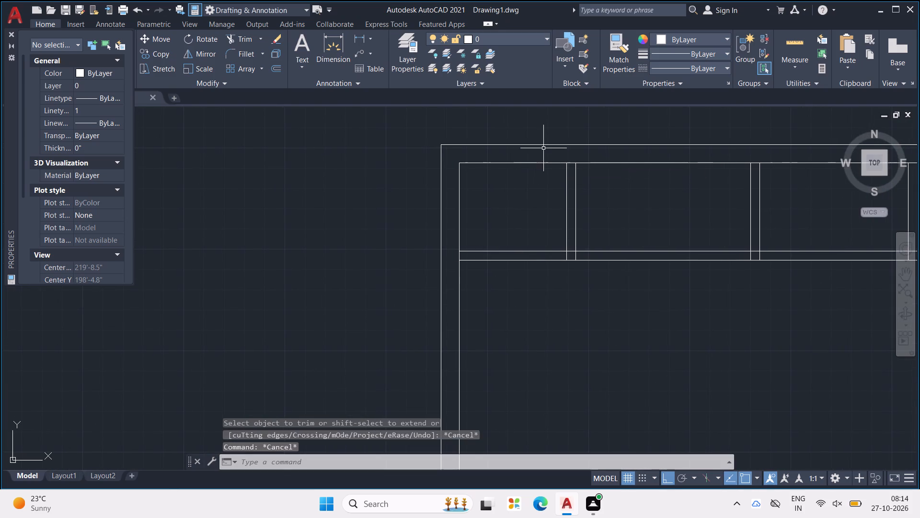
pyautogui.press('Escape')
# Draw a line from the left wall's inner face 2' along the horizontal partition's lower edge, continuing up across the partition's thickness.
pyautogui.press('l')
pyautogui.press('Return')
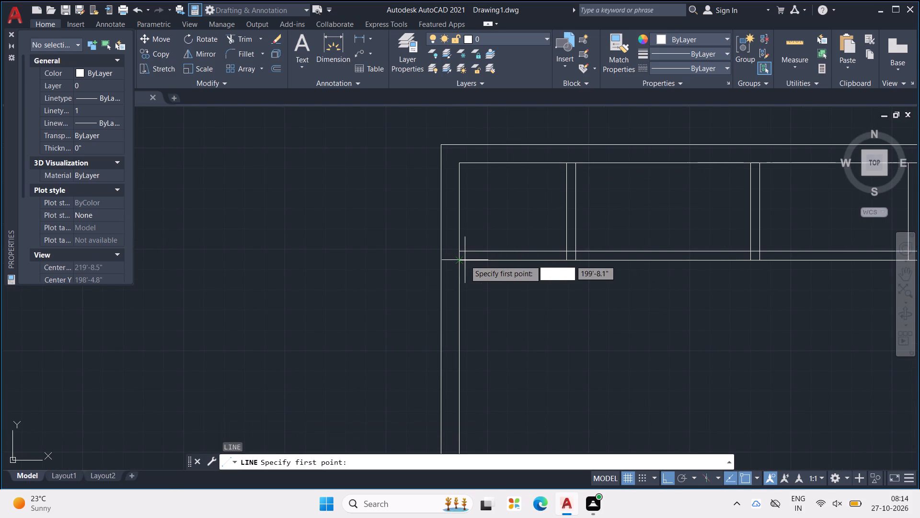
pyautogui.scroll(2, 470, 254)
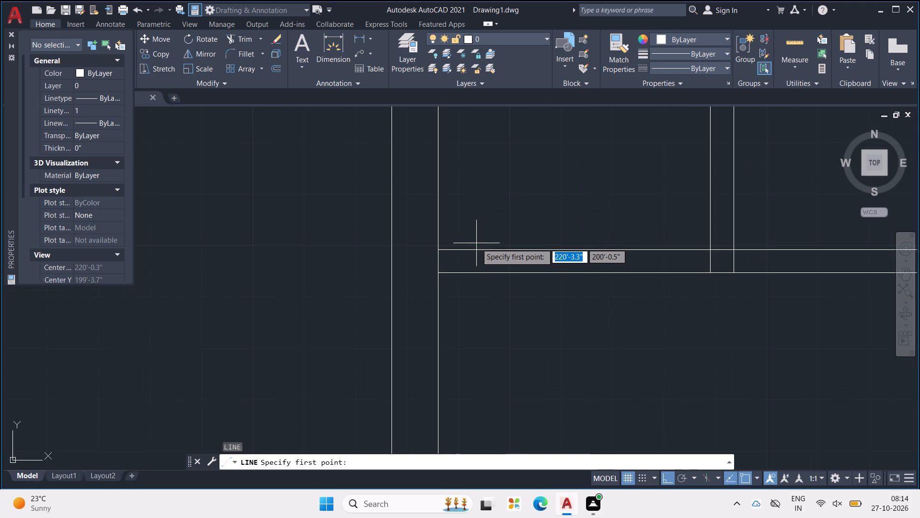
pyautogui.click(439, 271)
pyautogui.write("2'")
pyautogui.press('Return')
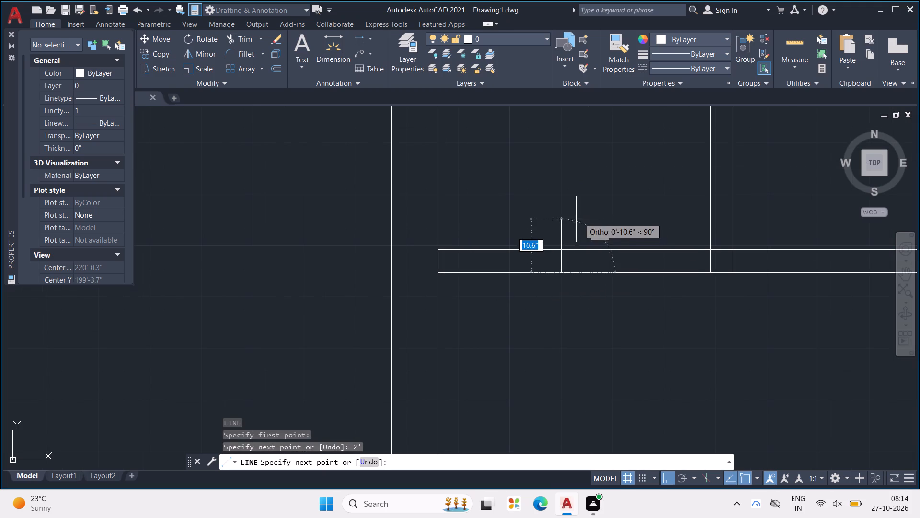
pyautogui.click(562, 247)
pyautogui.press('Escape')
pyautogui.press('Escape')
pyautogui.press('Escape')
pyautogui.press('Escape')
pyautogui.press('Escape')
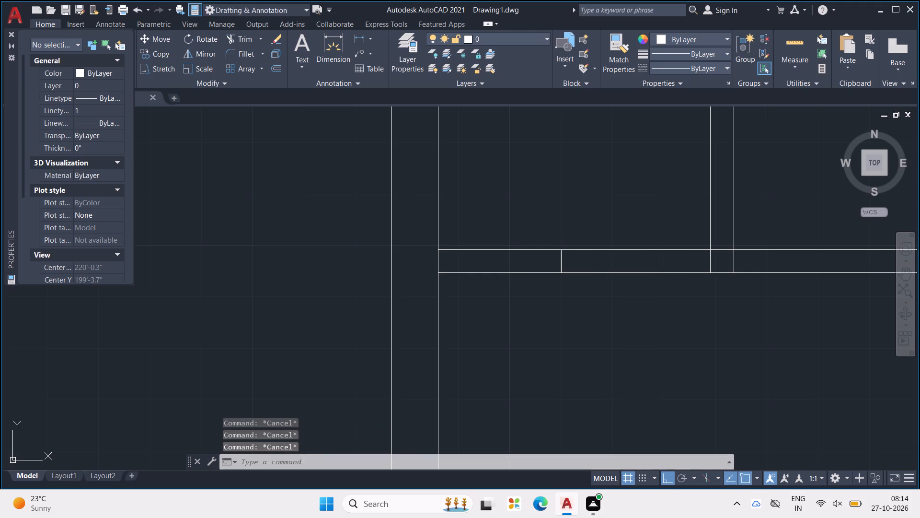
# Trim both horizontal partition lines between the left wall and the new cross line to open a 2' doorway.
pyautogui.press('t')
pyautogui.press('r')
pyautogui.press('Return')
pyautogui.moveTo(550, 215); pyautogui.dragTo(545, 224)
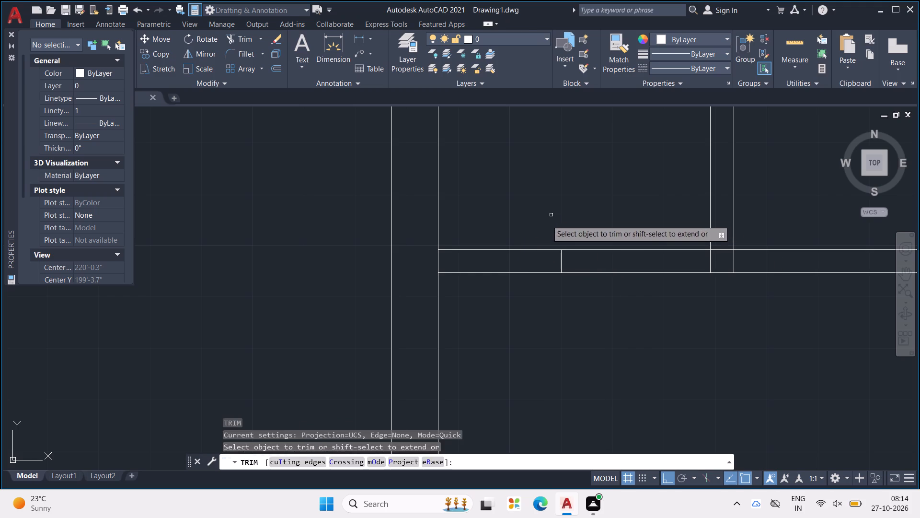
pyautogui.moveTo(545, 224); pyautogui.dragTo(521, 290)
pyautogui.scroll(-3, 550, 247)
pyautogui.moveTo(712, 323); pyautogui.dragTo(679, 312, button='middle')
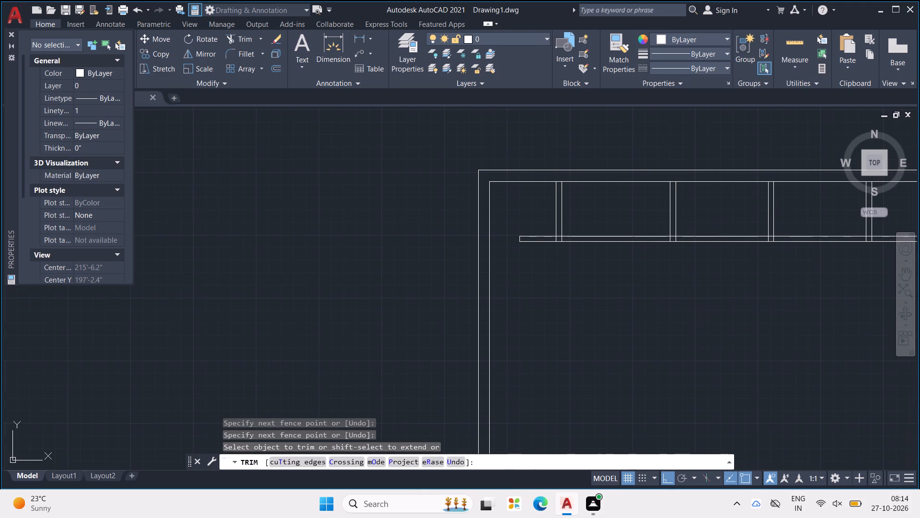
pyautogui.press('Escape')
pyautogui.press('Escape')
pyautogui.press('Escape')
pyautogui.press('Escape')
pyautogui.press('Escape')
pyautogui.press('Escape')
# Draw a line from the third vertical partition's left face 2' leftward along the horizontal partition's lower edge, continuing up across its thickness.
pyautogui.moveTo(684, 281); pyautogui.dragTo(605, 275, button='middle')
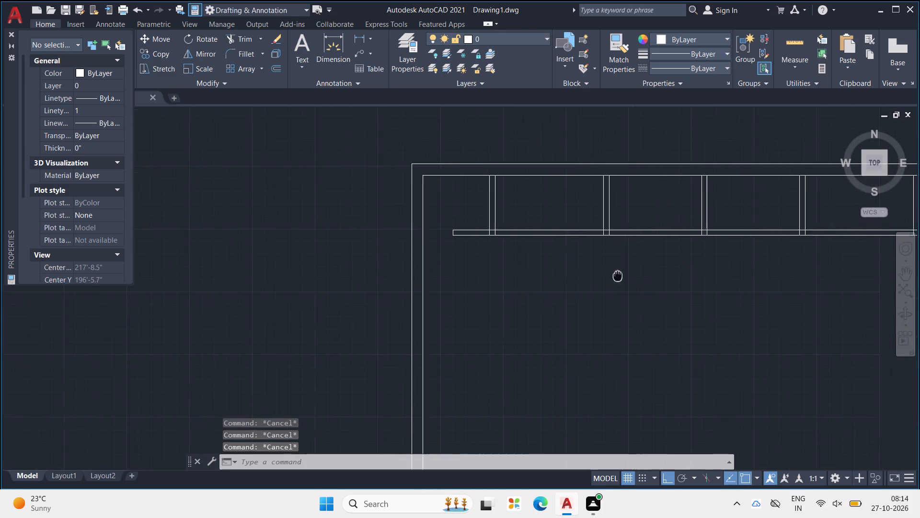
pyautogui.moveTo(605, 275); pyautogui.dragTo(461, 295, button='middle')
pyautogui.press('Escape')
pyautogui.press('Escape')
pyautogui.press('l')
pyautogui.press('Return')
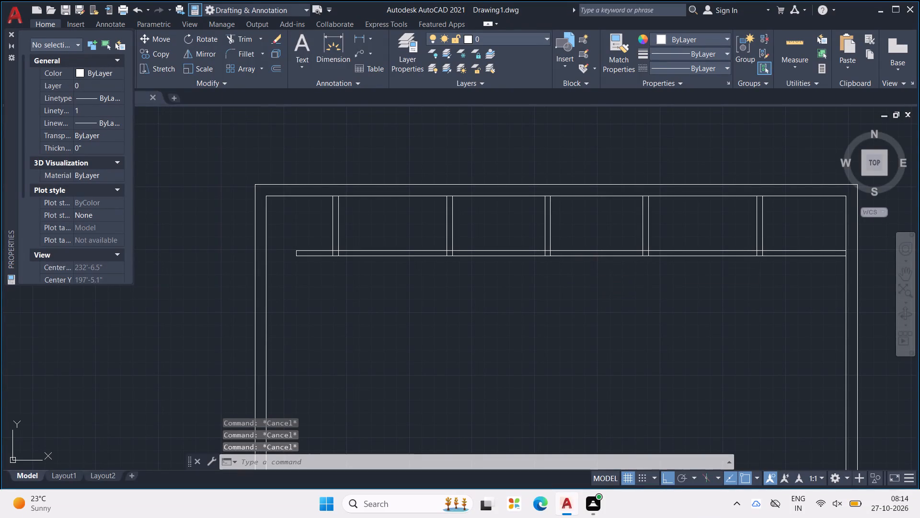
pyautogui.scroll(2, 610, 247)
pyautogui.moveTo(615, 247); pyautogui.dragTo(862, 346, button='middle')
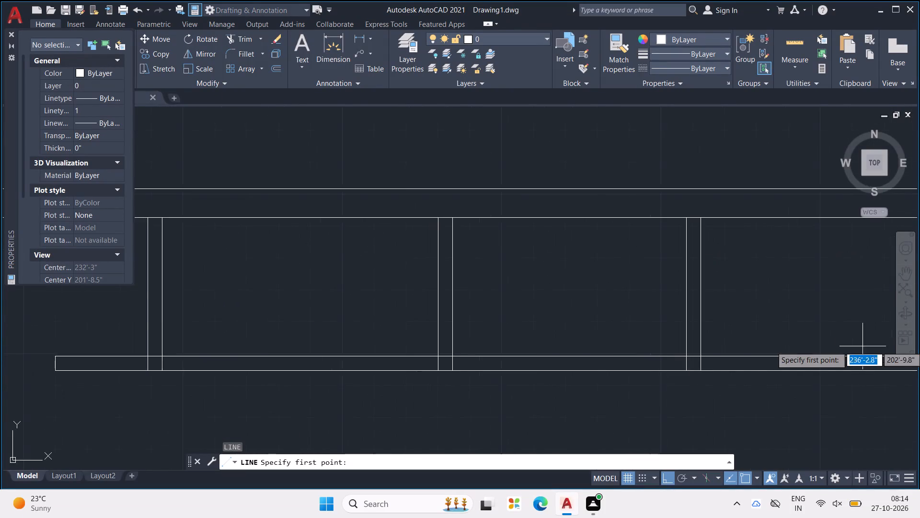
pyautogui.scroll(-3, 851, 339)
pyautogui.scroll(2, 822, 338)
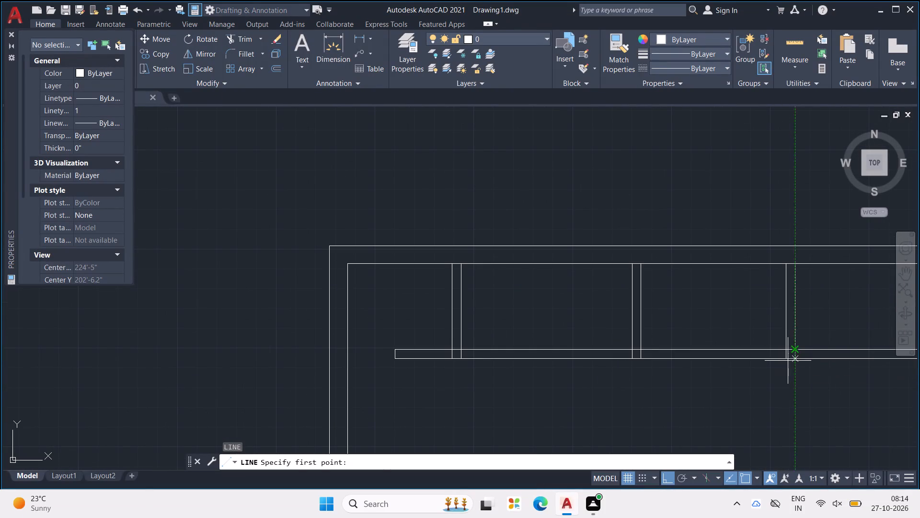
pyautogui.click(781, 364)
pyautogui.write("2'")
pyautogui.press('Return')
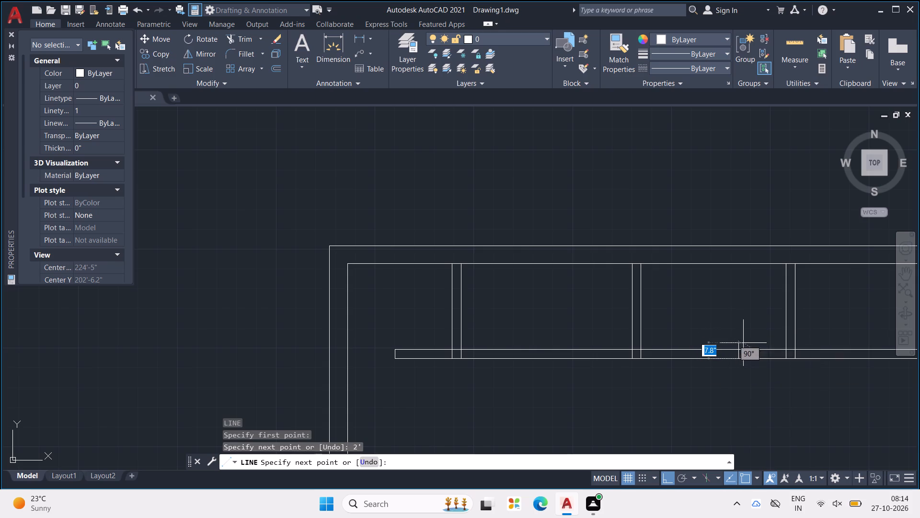
pyautogui.scroll(3, 739, 347)
pyautogui.moveTo(738, 324); pyautogui.dragTo(690, 268, button='middle')
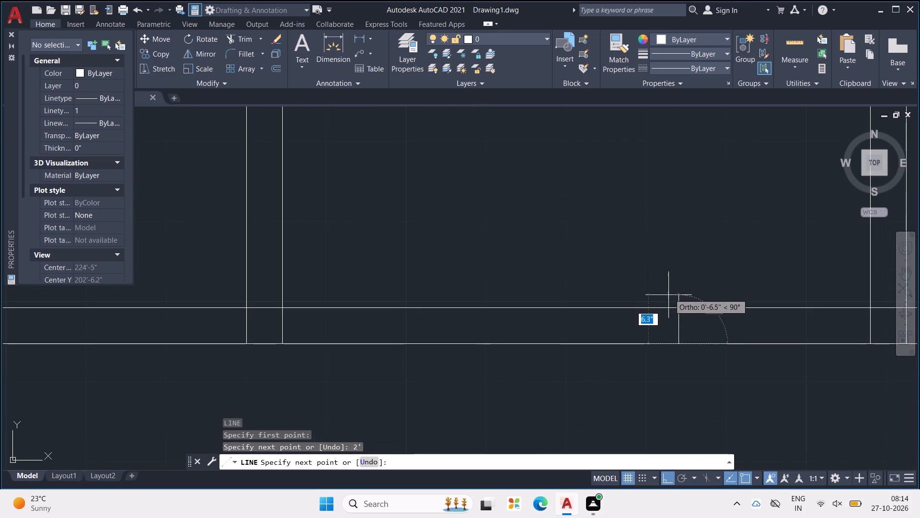
pyautogui.click(681, 308)
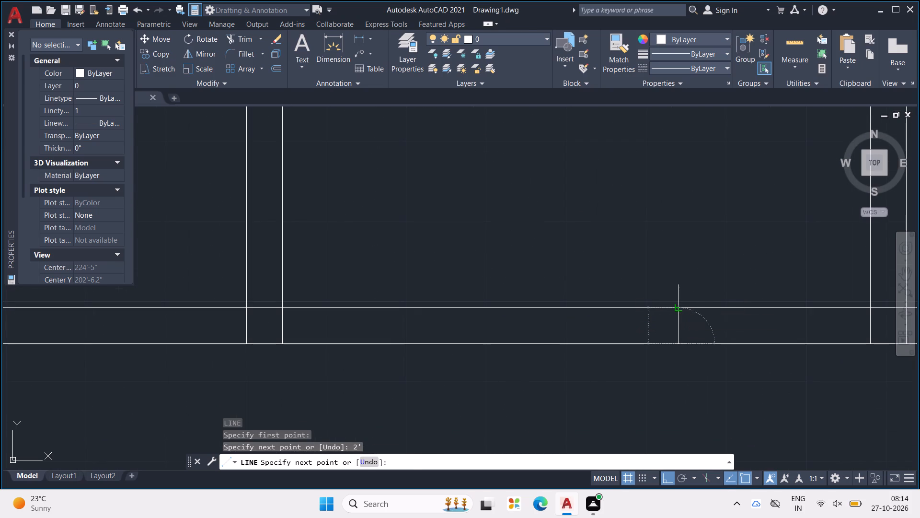
pyautogui.press('Escape')
pyautogui.press('Escape')
pyautogui.press('Escape')
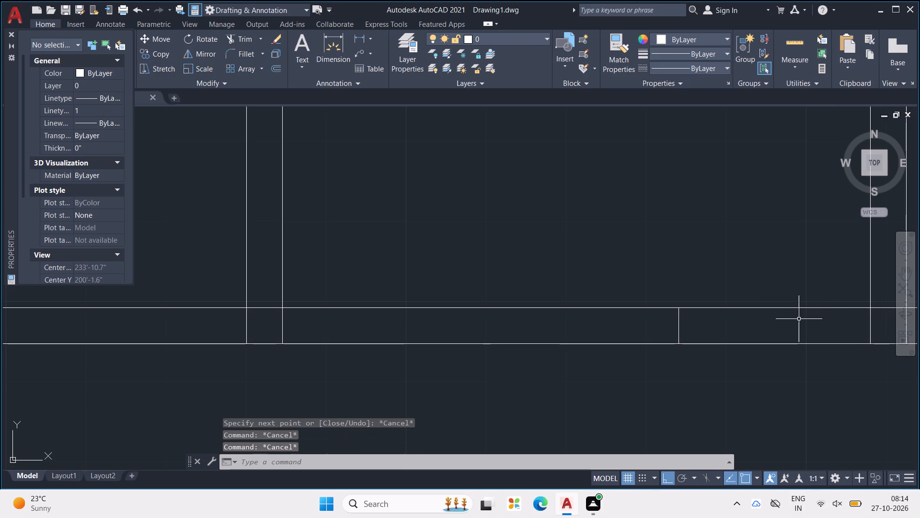
# Trim both horizontal partition lines between the new cross line and the third vertical partition to open a 2' doorway.
pyautogui.press('t')
pyautogui.press('r')
pyautogui.press('Return')
pyautogui.moveTo(761, 263); pyautogui.dragTo(767, 371)
pyautogui.scroll(-6, 779, 297)
pyautogui.moveTo(784, 290); pyautogui.dragTo(640, 270, button='middle')
pyautogui.press('Escape')
pyautogui.press('Escape')
pyautogui.press('Escape')
pyautogui.press('Escape')
# Draw a line from the third vertical partition's right face 2' rightward along the horizontal partition's lower edge, continuing up across its thickness.
pyautogui.scroll(1, 737, 232)
pyautogui.moveTo(737, 232); pyautogui.dragTo(654, 194, button='middle')
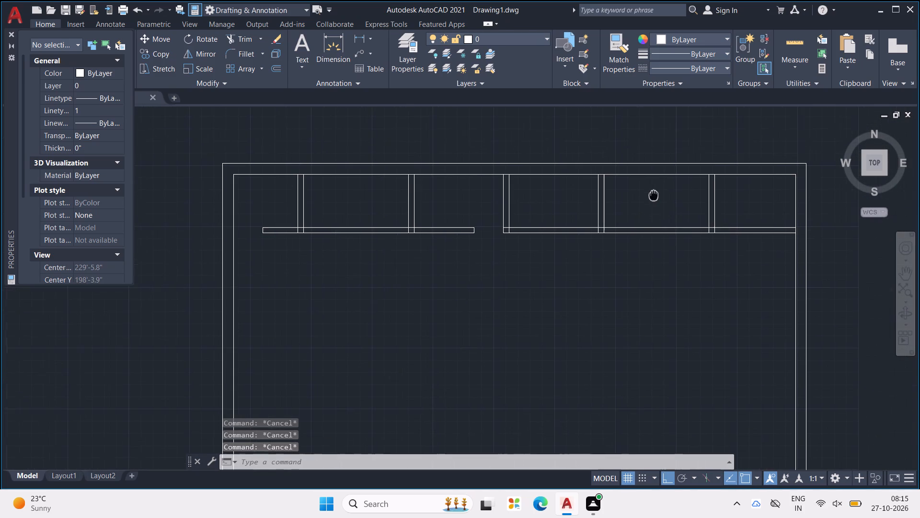
pyautogui.moveTo(654, 194); pyautogui.dragTo(653, 193, button='middle')
pyautogui.press('Escape')
pyautogui.press('Escape')
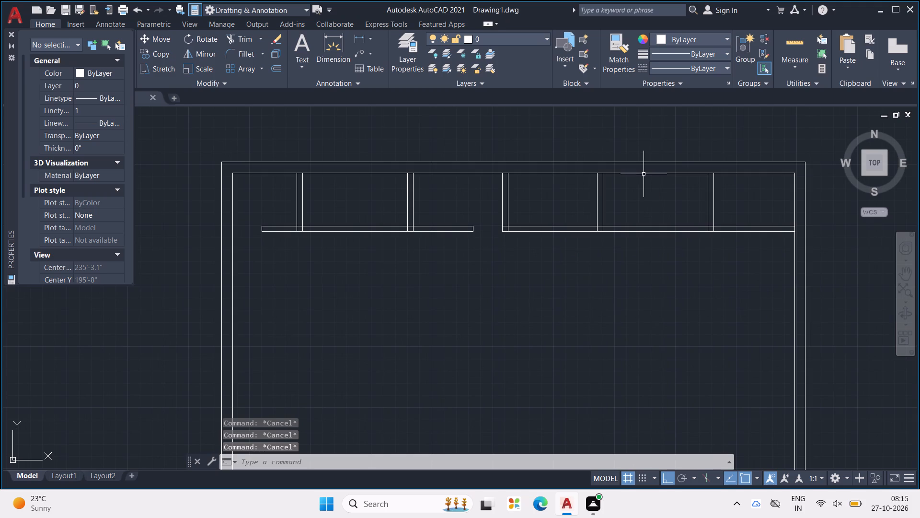
pyautogui.press('l')
pyautogui.press('Return')
pyautogui.scroll(1, 669, 214)
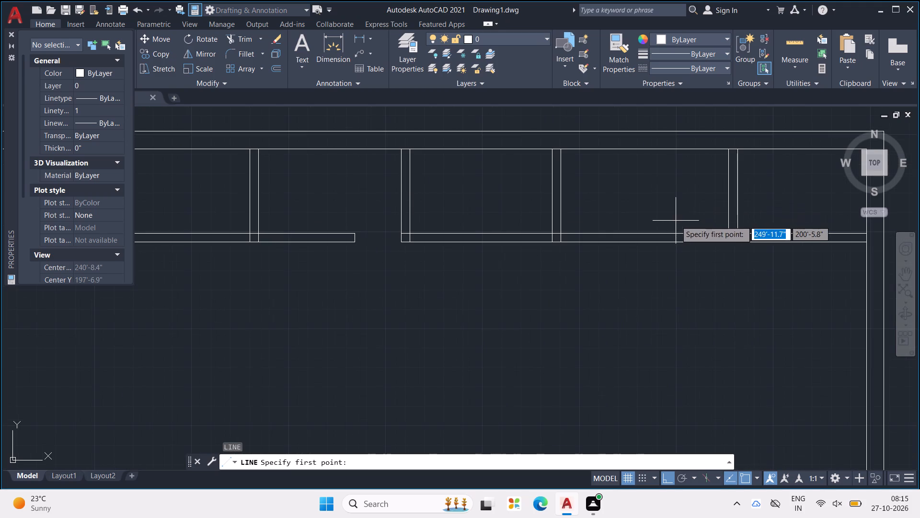
pyautogui.moveTo(470, 226); pyautogui.dragTo(606, 242, button='middle')
pyautogui.scroll(-1, 606, 242)
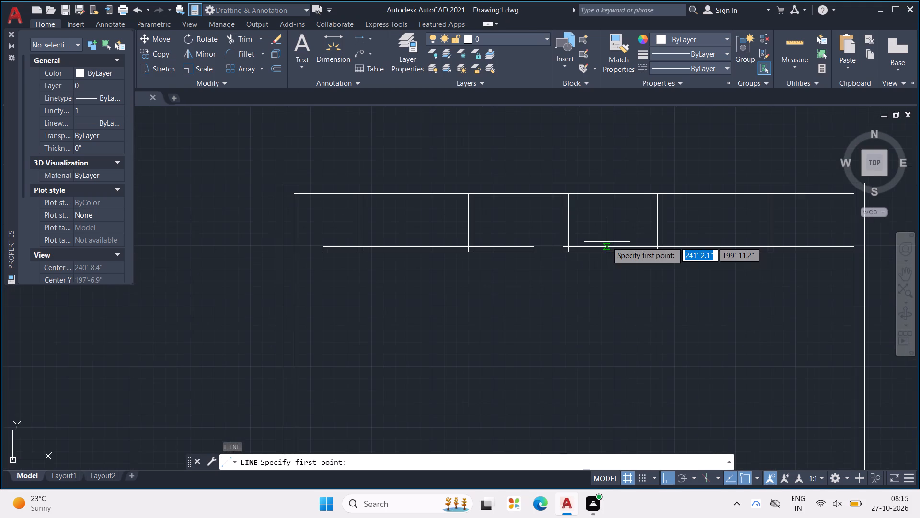
pyautogui.scroll(2, 591, 251)
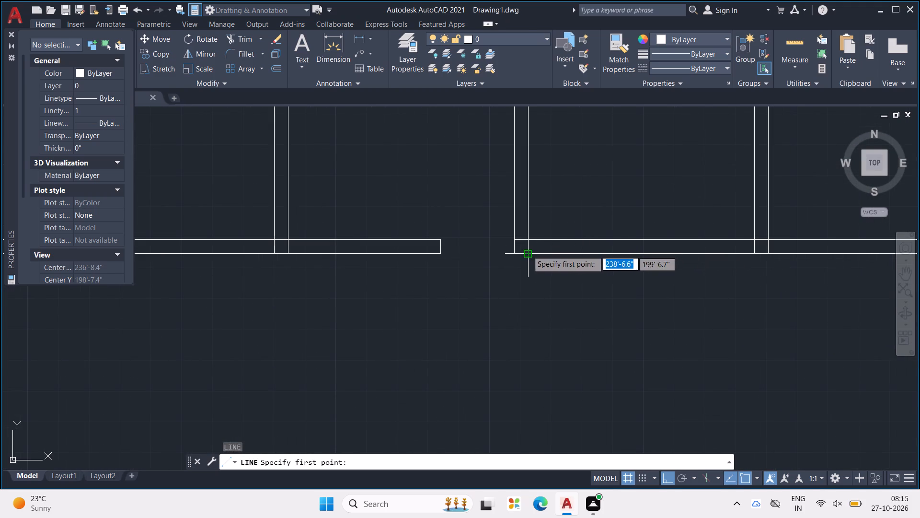
pyautogui.click(526, 257)
pyautogui.write("2'")
pyautogui.press('Return')
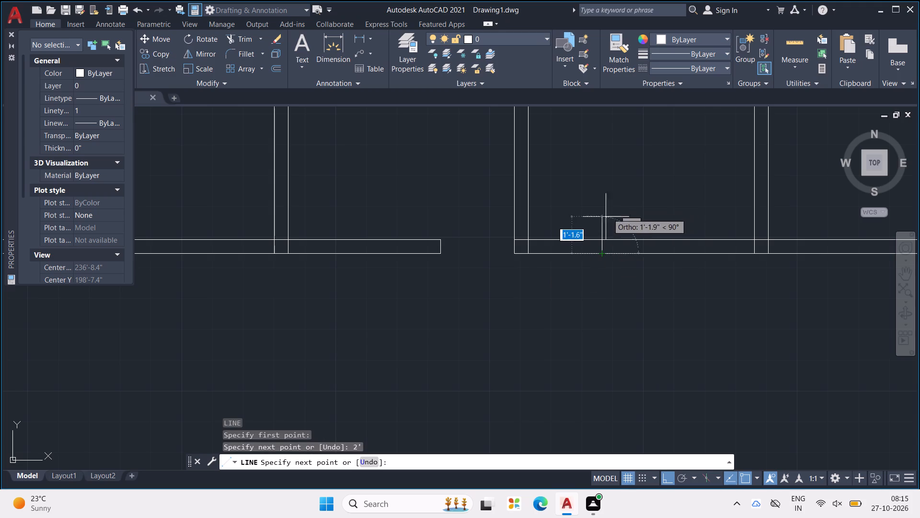
pyautogui.click(602, 235)
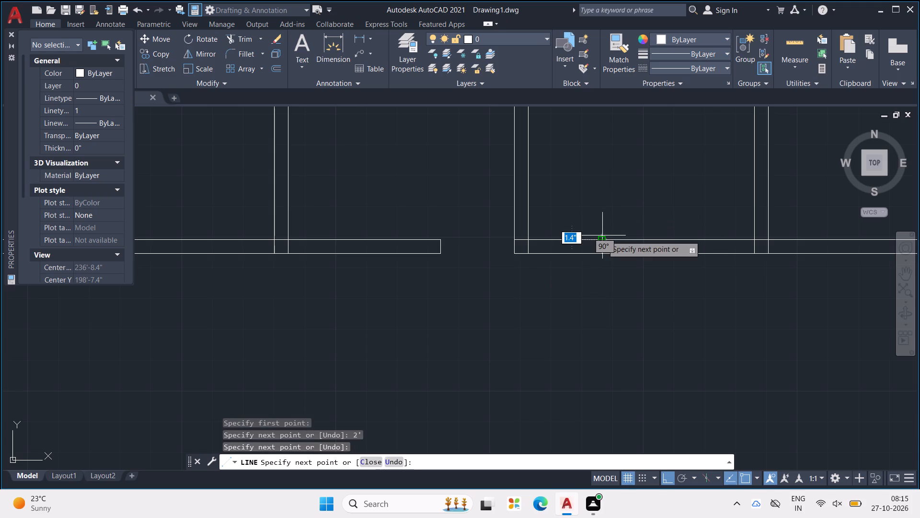
pyautogui.press('Escape')
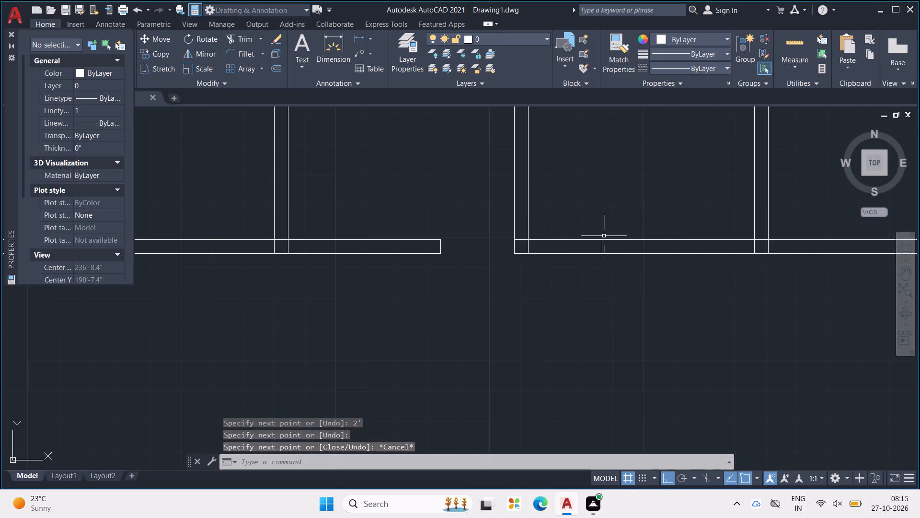
# Trim the horizontal partition to open a 2' doorway right of the third vertical partition, and trim the upper line crossing inside that partition's end.
pyautogui.write('TR')
pyautogui.press('Return')
pyautogui.moveTo(560, 188); pyautogui.dragTo(560, 199)
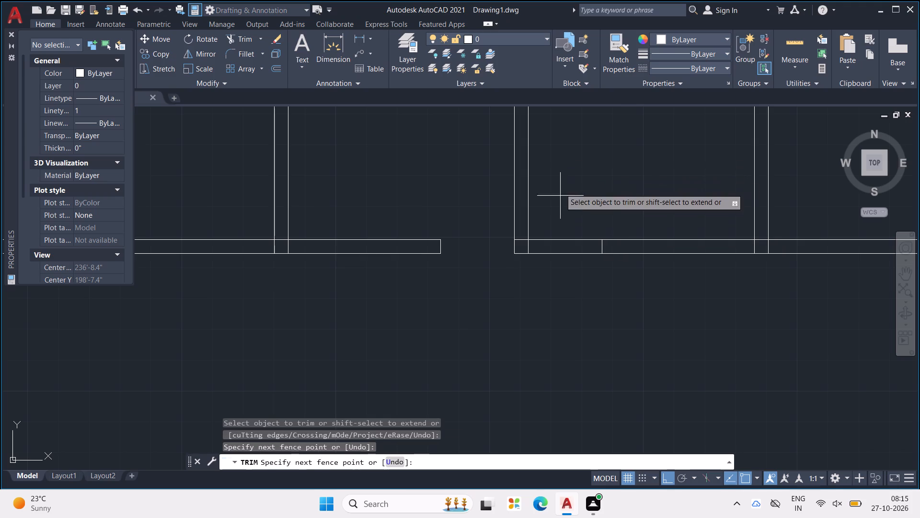
pyautogui.moveTo(560, 199); pyautogui.dragTo(562, 283)
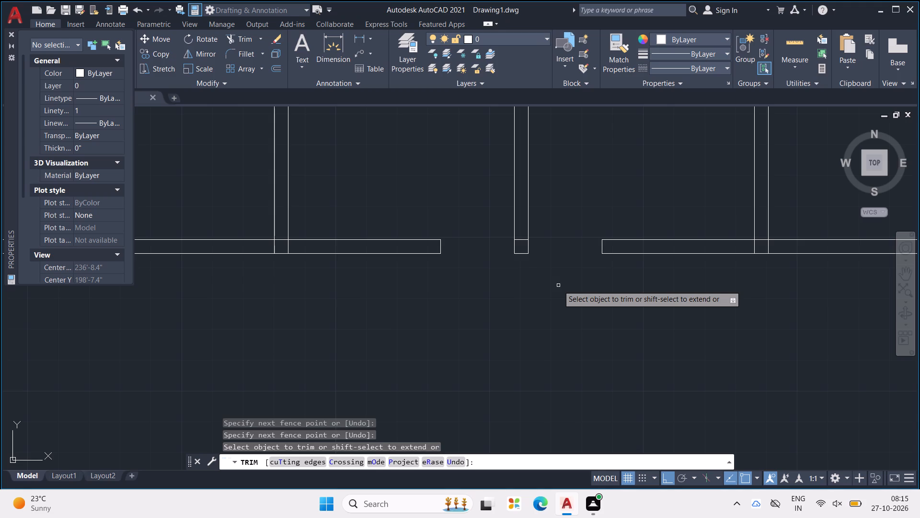
pyautogui.scroll(-4, 557, 286)
pyautogui.scroll(3, 544, 264)
pyautogui.scroll(2, 569, 300)
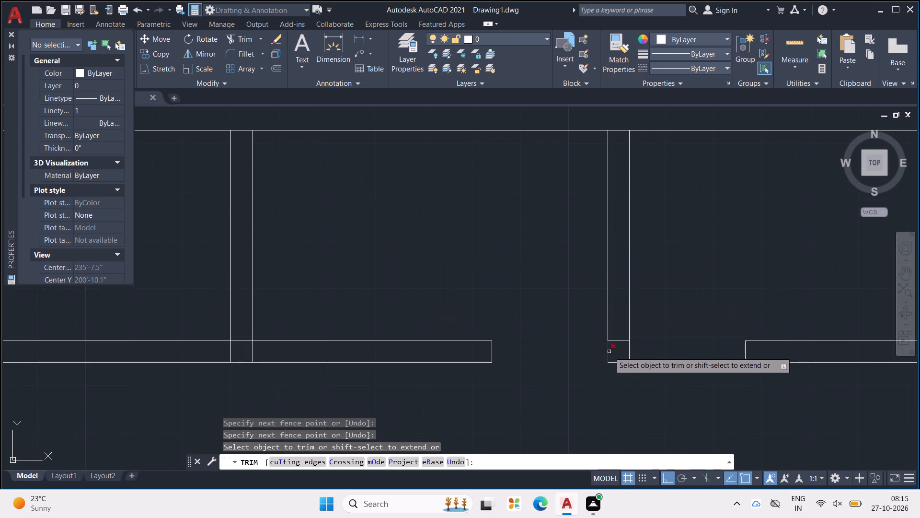
pyautogui.click(617, 342)
pyautogui.scroll(-3, 627, 297)
pyautogui.press('Escape')
pyautogui.press('Escape')
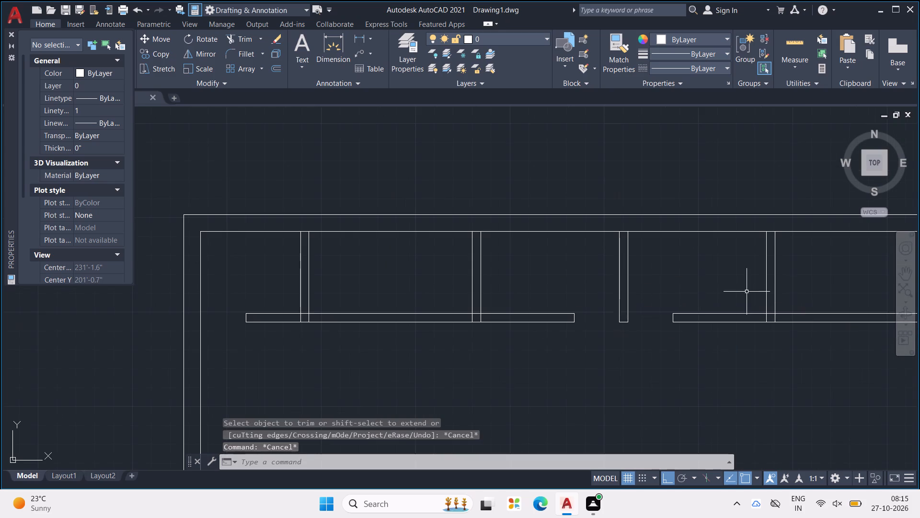
# Draw a line from the right outer wall's inner face 2' leftward along the horizontal partition's lower edge, continuing up across its thickness.
pyautogui.moveTo(749, 292); pyautogui.dragTo(580, 273, button='middle')
pyautogui.press('Escape')
pyautogui.press('Escape')
pyautogui.press('Escape')
pyautogui.press('Escape')
pyautogui.press('Escape')
pyautogui.scroll(-3, 679, 277)
pyautogui.moveTo(680, 276); pyautogui.dragTo(588, 273, button='middle')
pyautogui.press('Escape')
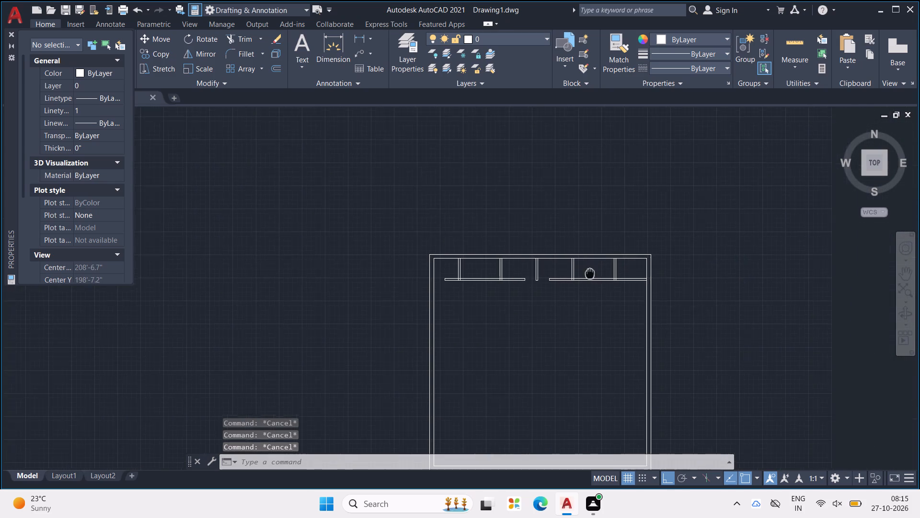
pyautogui.moveTo(588, 273); pyautogui.dragTo(587, 272, button='middle')
pyautogui.press('l')
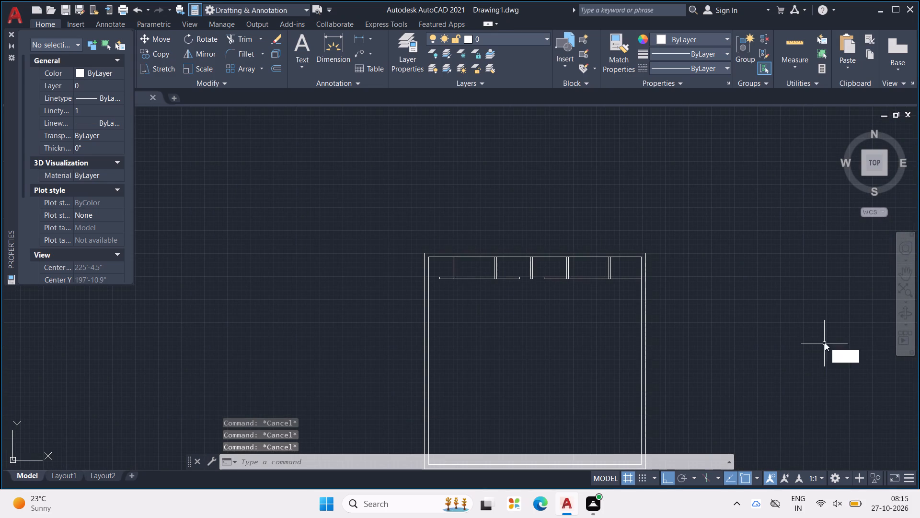
pyautogui.press('Return')
pyautogui.moveTo(691, 294); pyautogui.dragTo(733, 301, button='middle')
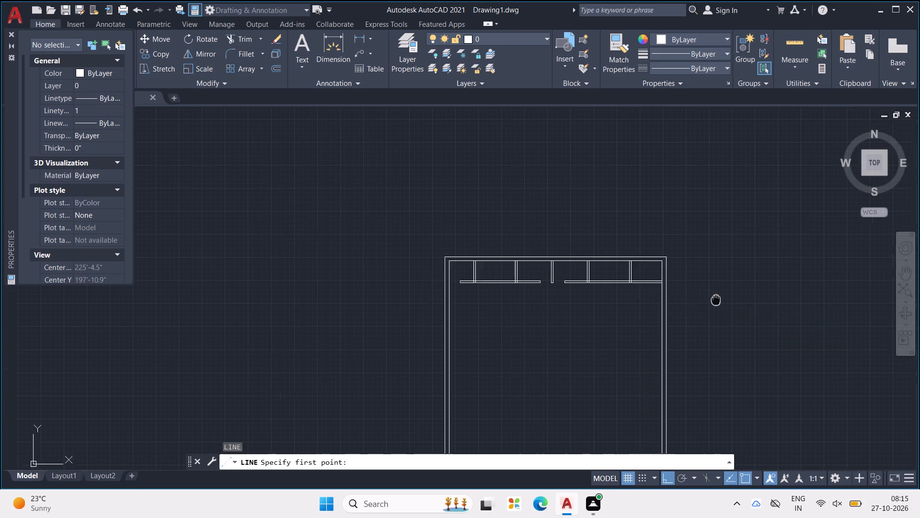
pyautogui.moveTo(733, 301); pyautogui.dragTo(775, 317, button='middle')
pyautogui.scroll(2, 731, 297)
pyautogui.scroll(2, 691, 300)
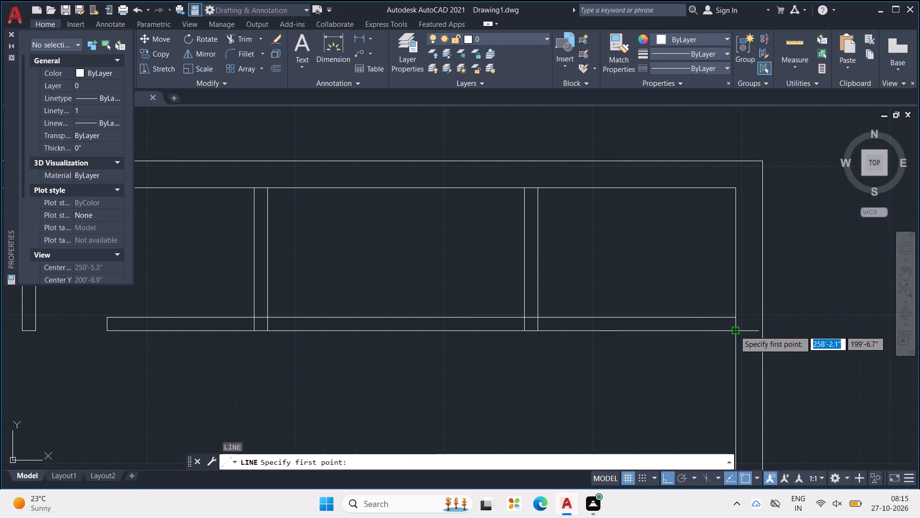
pyautogui.click(735, 330)
pyautogui.write("2'")
pyautogui.press('Return')
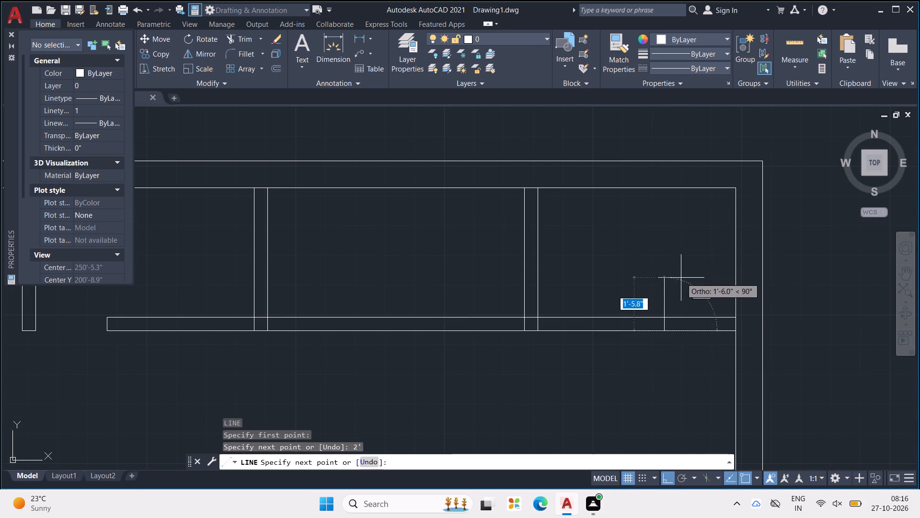
pyautogui.click(663, 321)
pyautogui.press('Escape')
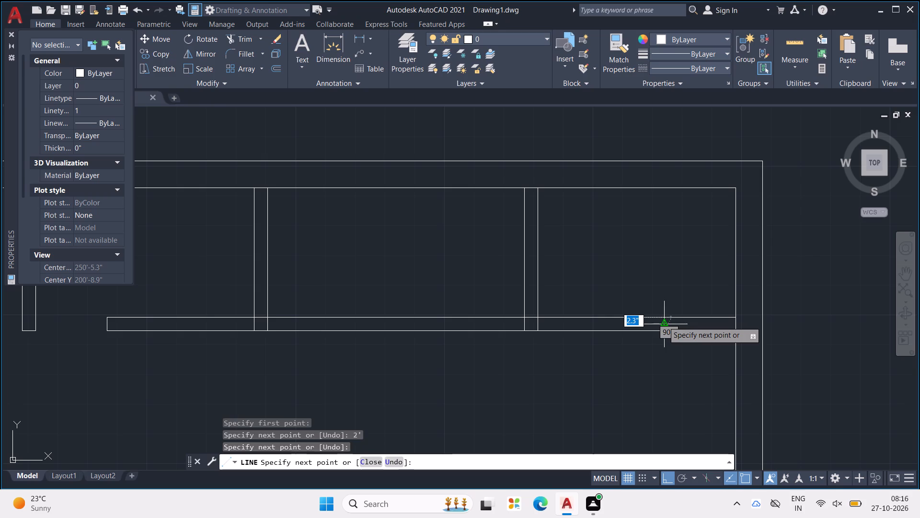
pyautogui.press('Escape')
pyautogui.press('Escape')
# Trim both horizontal partition lines between the new cross line and the right outer wall to open a 2' doorway.
pyautogui.press('t')
pyautogui.press('r')
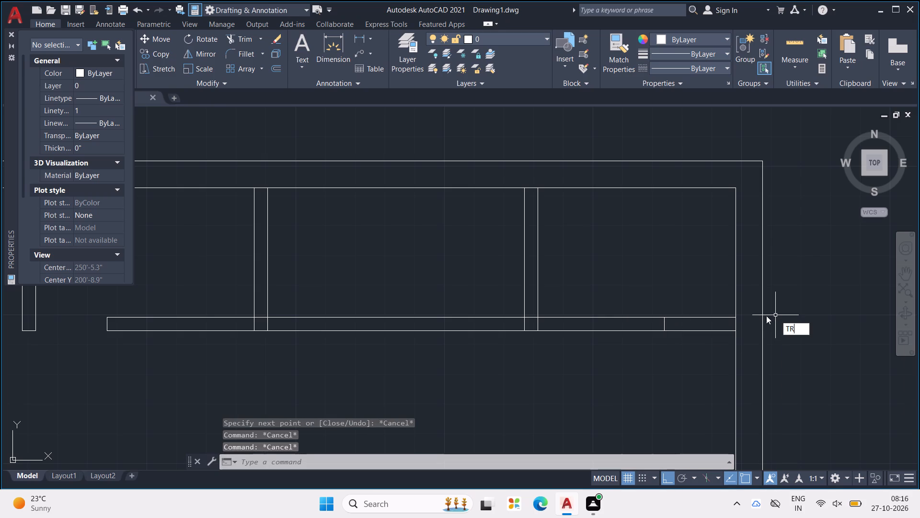
pyautogui.press('Return')
pyautogui.moveTo(680, 302); pyautogui.dragTo(714, 379)
# Trim the upper horizontal partition line between the first vertical partition's faces and its left face line inside the horizontal partition.
pyautogui.scroll(-1, 712, 371)
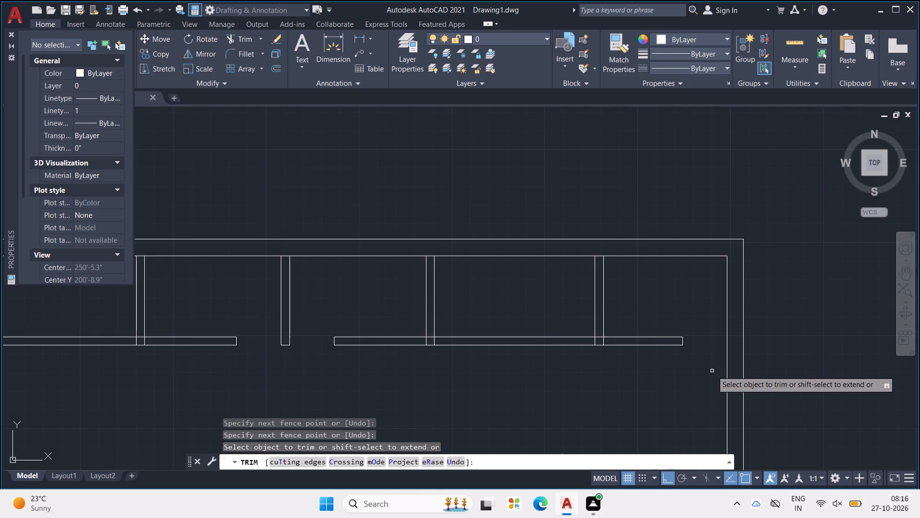
pyautogui.scroll(-1, 653, 370)
pyautogui.moveTo(653, 370); pyautogui.dragTo(919, 335, button='middle')
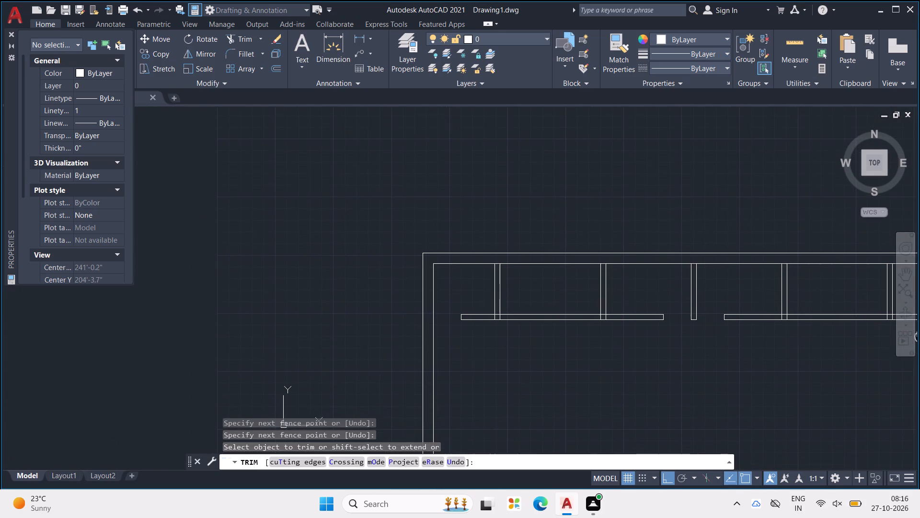
pyautogui.moveTo(919, 335); pyautogui.dragTo(919, 330, button='middle')
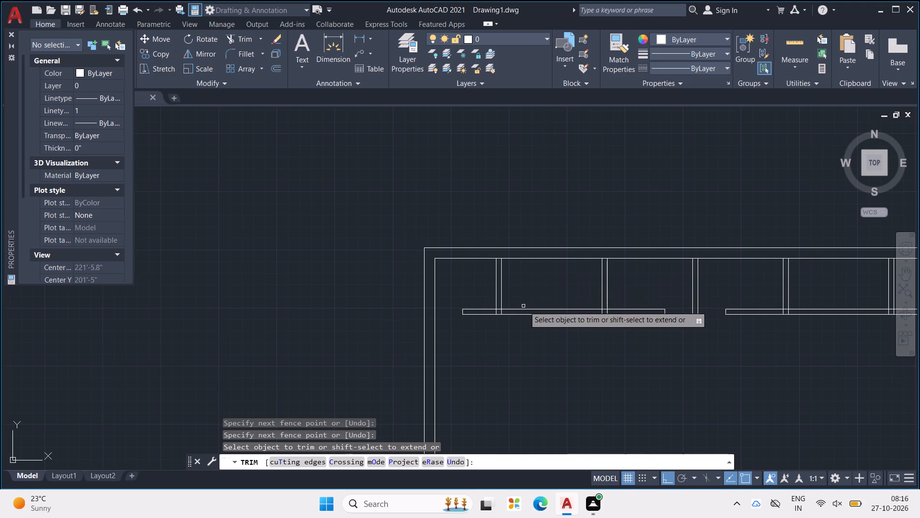
pyautogui.scroll(1, 531, 308)
pyautogui.scroll(1, 449, 294)
pyautogui.scroll(1, 480, 317)
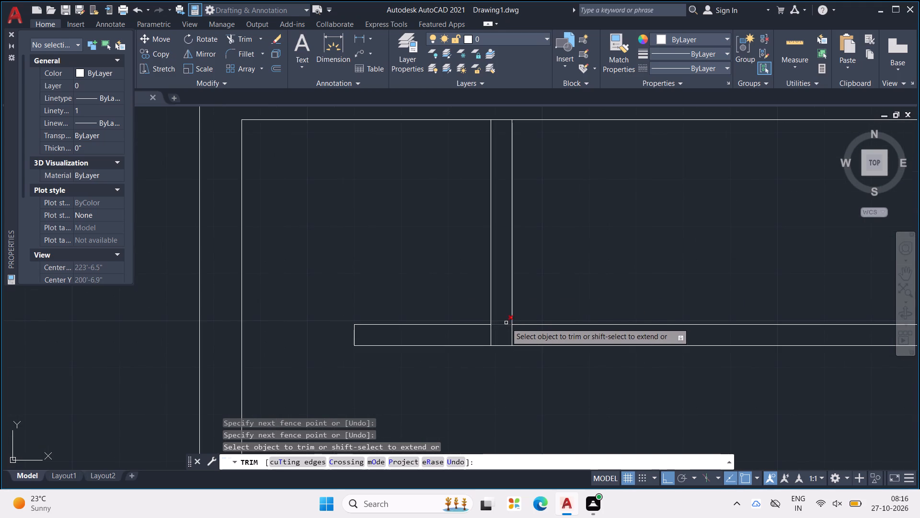
pyautogui.click(506, 323)
pyautogui.click(479, 334)
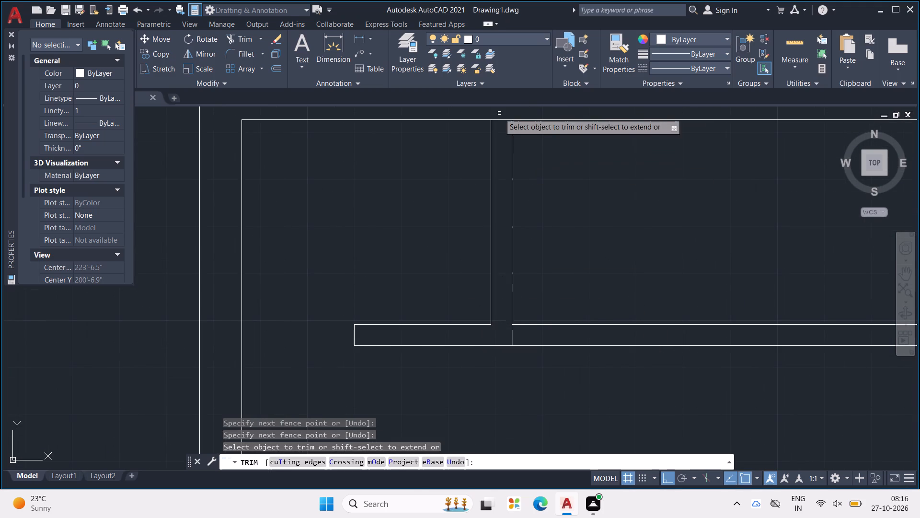
# Trim the top outer wall's inner line between the faces of the first, second, third and fourth vertical partitions.
pyautogui.click(500, 119)
pyautogui.scroll(-4, 501, 120)
pyautogui.scroll(1, 623, 177)
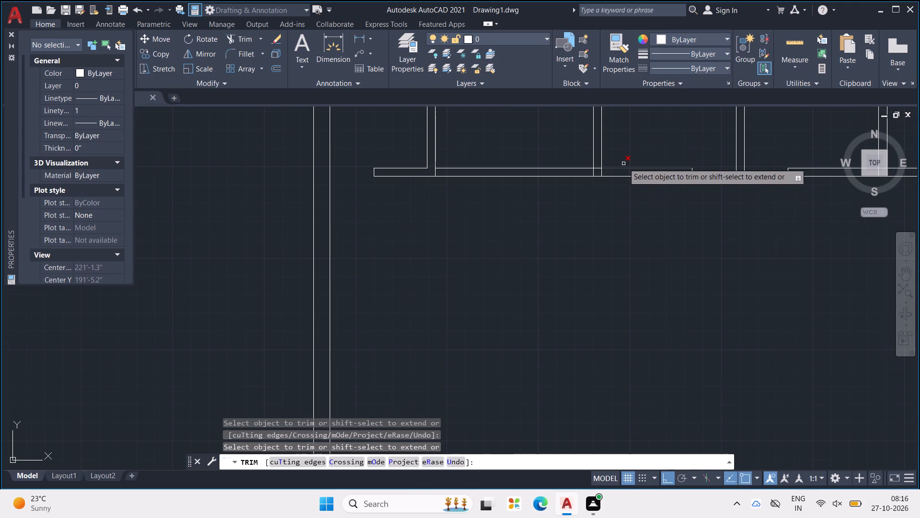
pyautogui.moveTo(629, 151); pyautogui.dragTo(610, 237, button='middle')
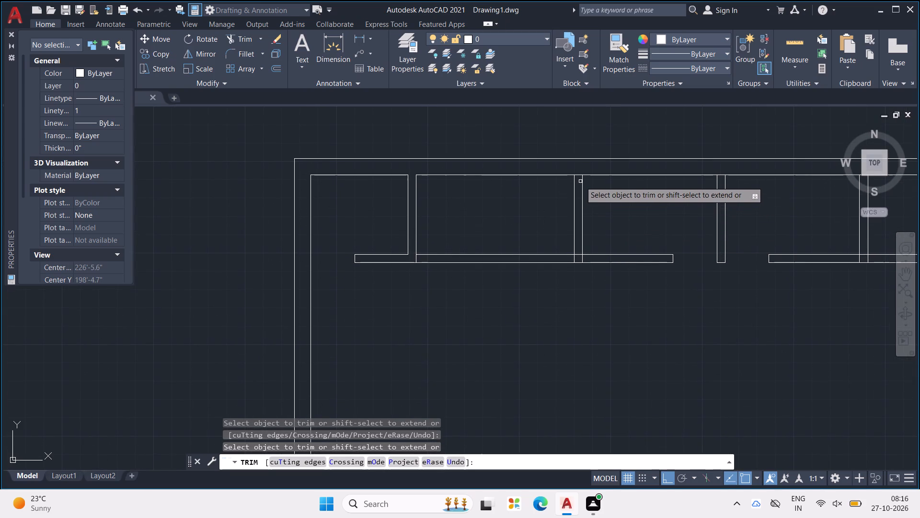
pyautogui.scroll(1, 580, 181)
pyautogui.moveTo(576, 167); pyautogui.dragTo(575, 178)
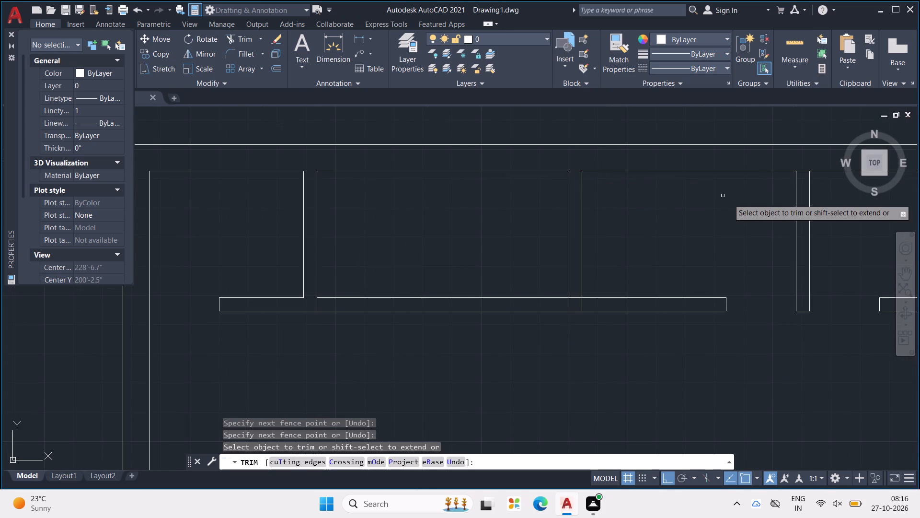
pyautogui.click(803, 172)
pyautogui.moveTo(770, 177); pyautogui.dragTo(598, 159, button='middle')
pyautogui.scroll(-2, 597, 159)
pyautogui.scroll(1, 696, 156)
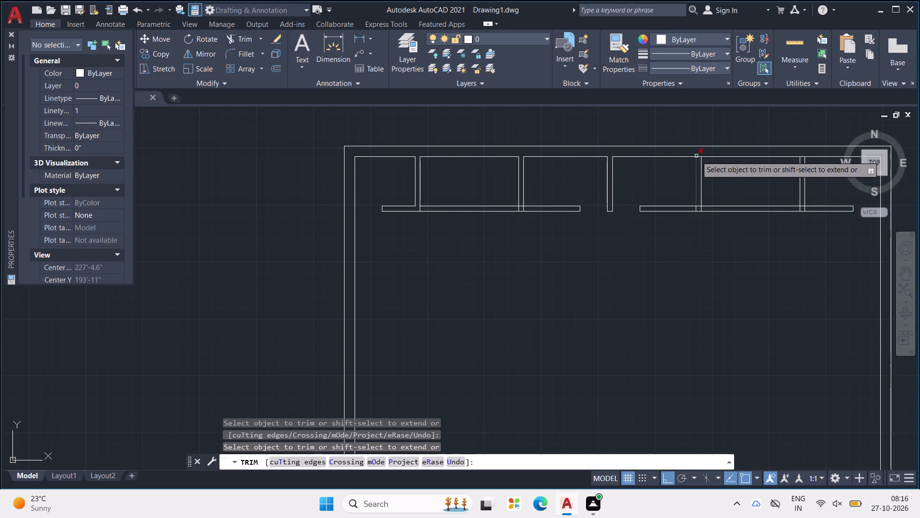
pyautogui.scroll(2, 696, 156)
pyautogui.moveTo(696, 155); pyautogui.dragTo(694, 168)
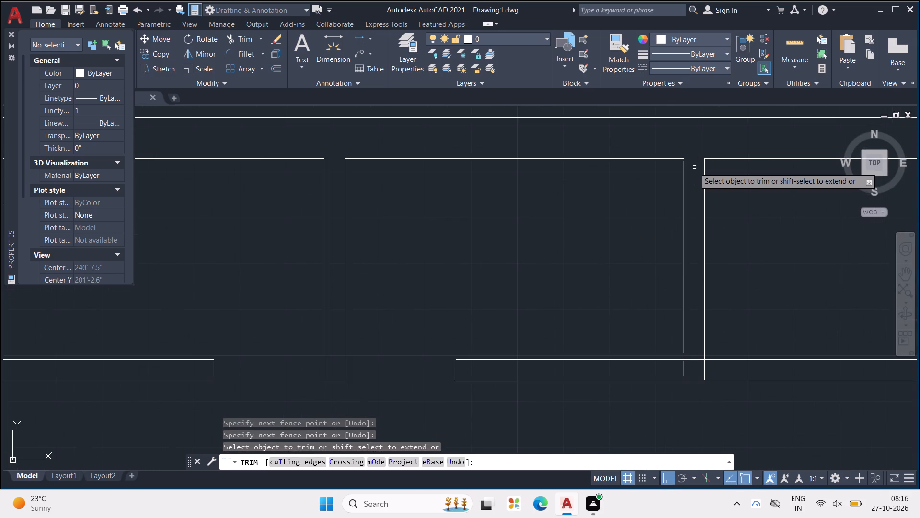
# Trim the upper horizontal line and one overlapping face line at the fourth (left face) and fifth (right face) vertical partitions' lower junctions.
pyautogui.scroll(-2, 696, 162)
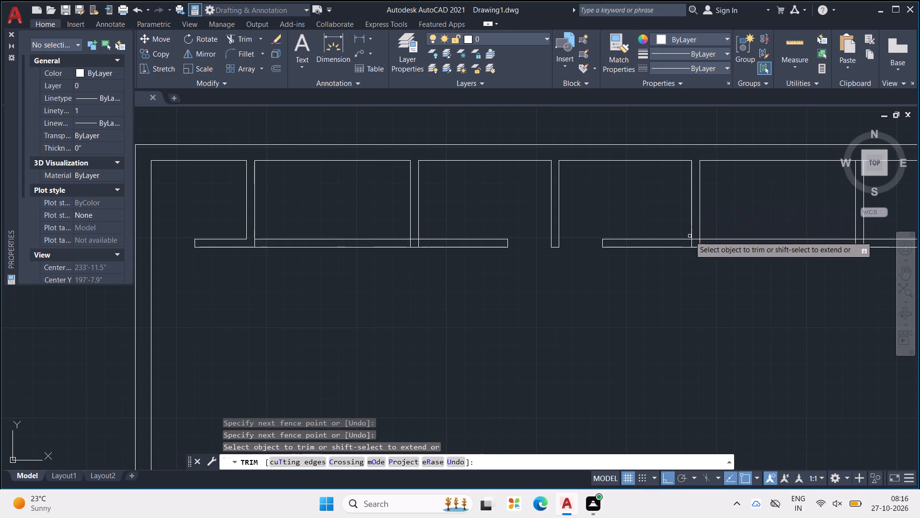
pyautogui.scroll(4, 690, 236)
pyautogui.moveTo(693, 244); pyautogui.dragTo(648, 282)
pyautogui.scroll(-6, 662, 253)
pyautogui.moveTo(718, 223); pyautogui.dragTo(556, 205, button='middle')
pyautogui.scroll(-1, 562, 200)
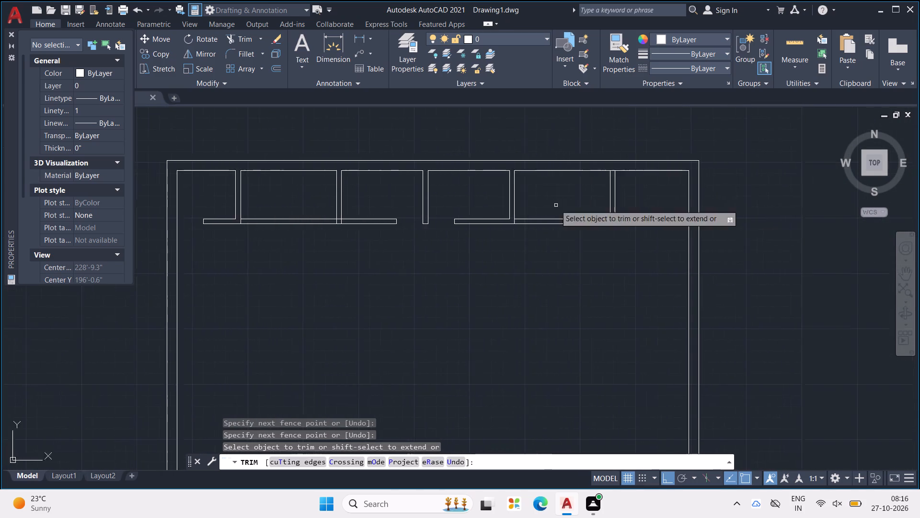
pyautogui.scroll(4, 608, 211)
pyautogui.moveTo(581, 208); pyautogui.dragTo(581, 216)
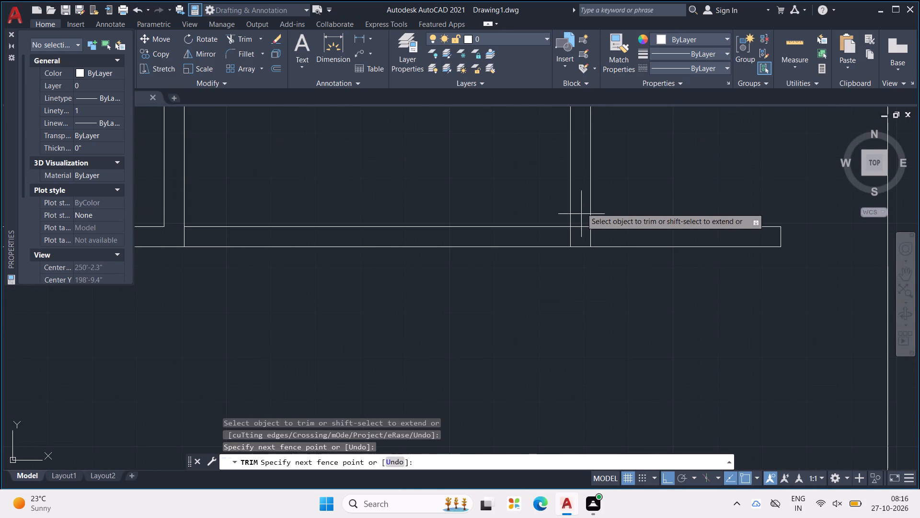
pyautogui.moveTo(581, 216); pyautogui.dragTo(601, 238)
# Trim the top outer wall's inner line between the fifth vertical partition's faces.
pyautogui.scroll(-3, 589, 190)
pyautogui.moveTo(547, 164); pyautogui.dragTo(547, 185, button='middle')
pyautogui.scroll(-1, 547, 165)
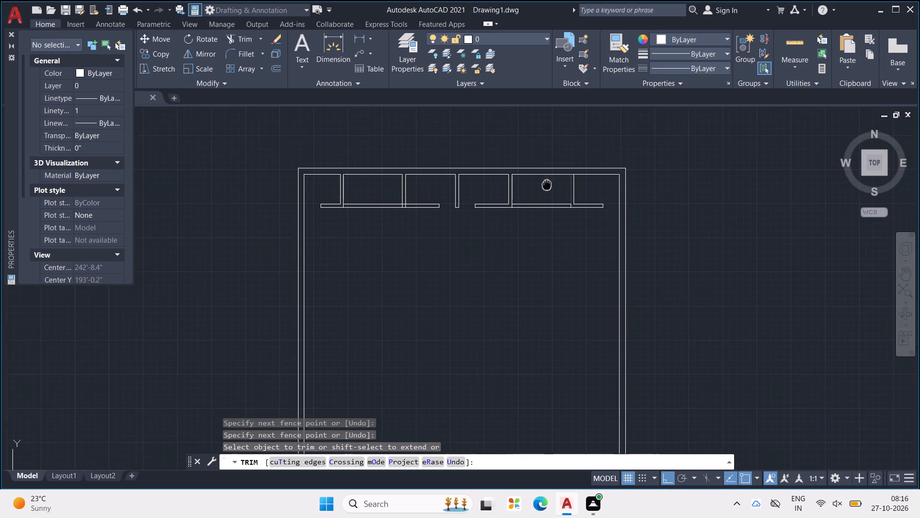
pyautogui.moveTo(547, 185); pyautogui.dragTo(546, 187, button='middle')
pyautogui.scroll(5, 565, 175)
pyautogui.moveTo(598, 161); pyautogui.dragTo(597, 184)
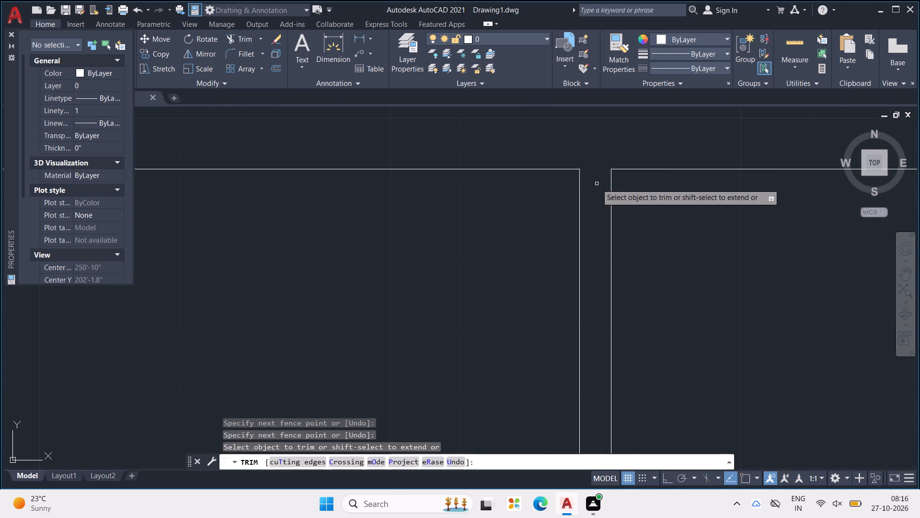
pyautogui.scroll(-7, 600, 175)
pyautogui.moveTo(536, 226); pyautogui.dragTo(662, 224, button='middle')
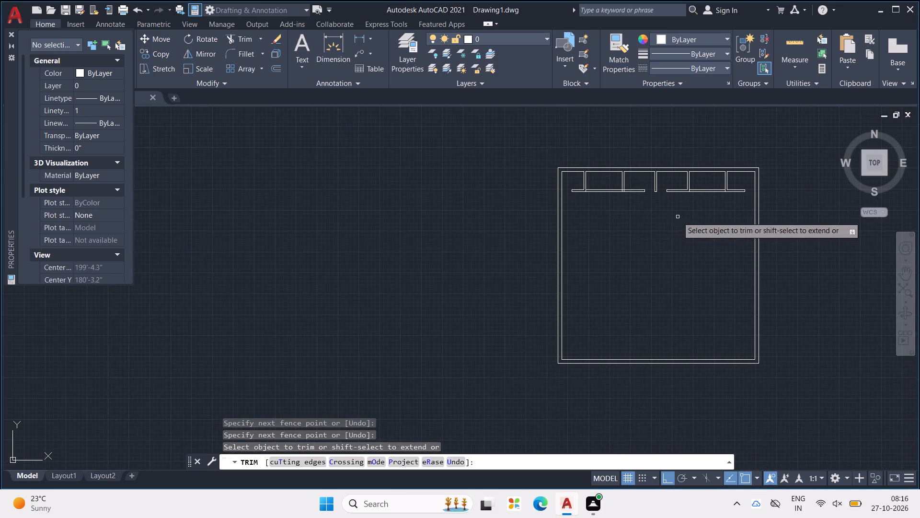
pyautogui.press('Escape')
pyautogui.press('Escape')
pyautogui.press('Escape')
pyautogui.press('Escape')
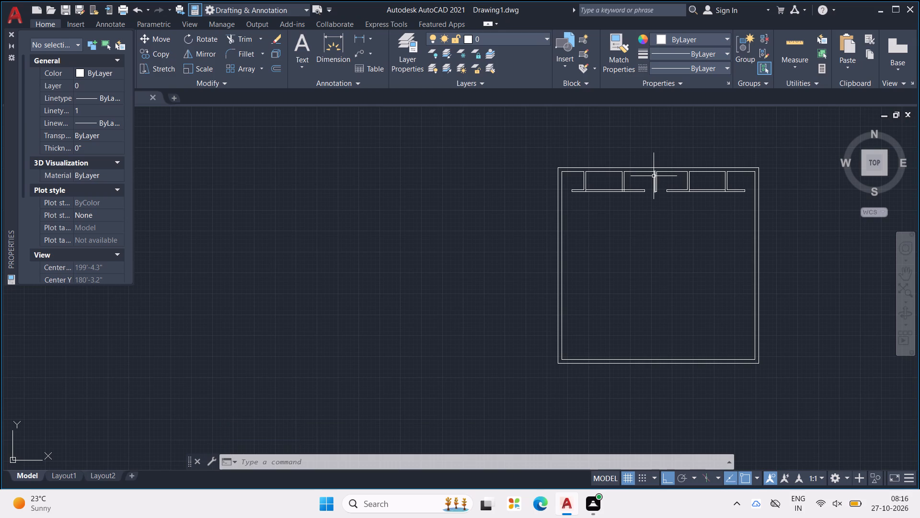
pyautogui.press('Escape')
pyautogui.press('Escape')
pyautogui.press('Escape')
pyautogui.press('Escape')
pyautogui.press('Escape')
pyautogui.press('Escape')
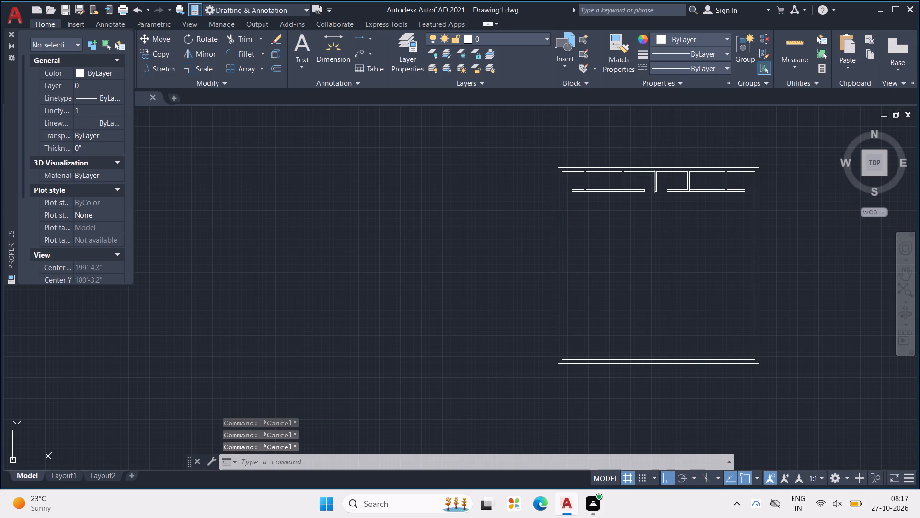
pyautogui.press('Escape')
# Offset the lower line of the left horizontal partition segment 9'6" downward.
pyautogui.write('OFF')
pyautogui.press('Return')
pyautogui.press('9')
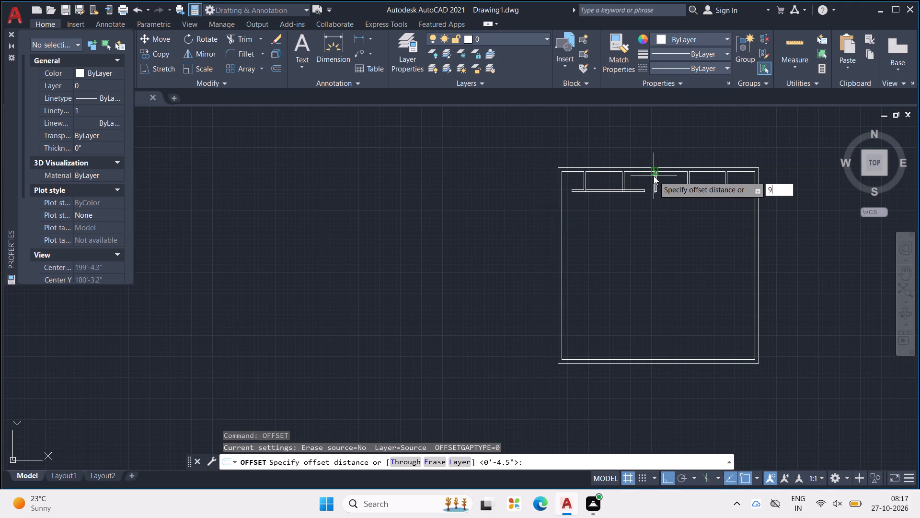
pyautogui.write('\'6"')
pyautogui.press('Return')
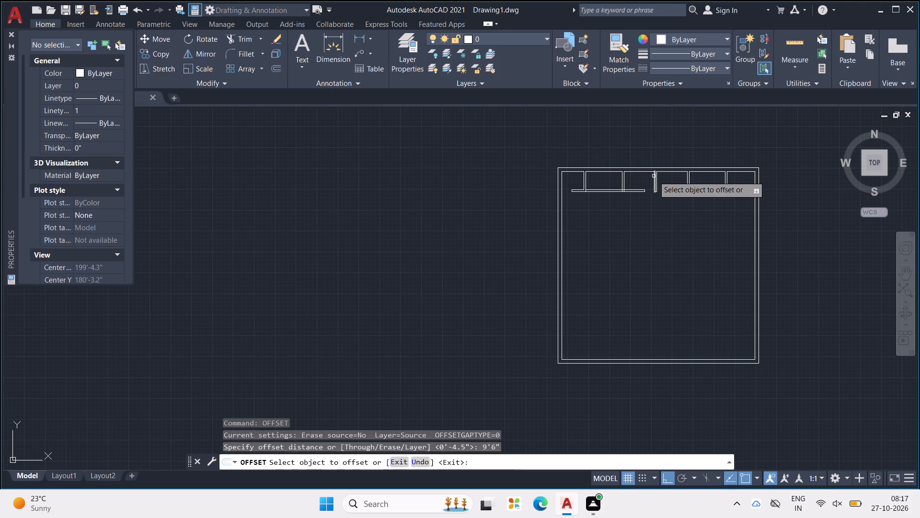
pyautogui.scroll(-1, 591, 161)
pyautogui.scroll(1, 598, 212)
pyautogui.scroll(2, 555, 168)
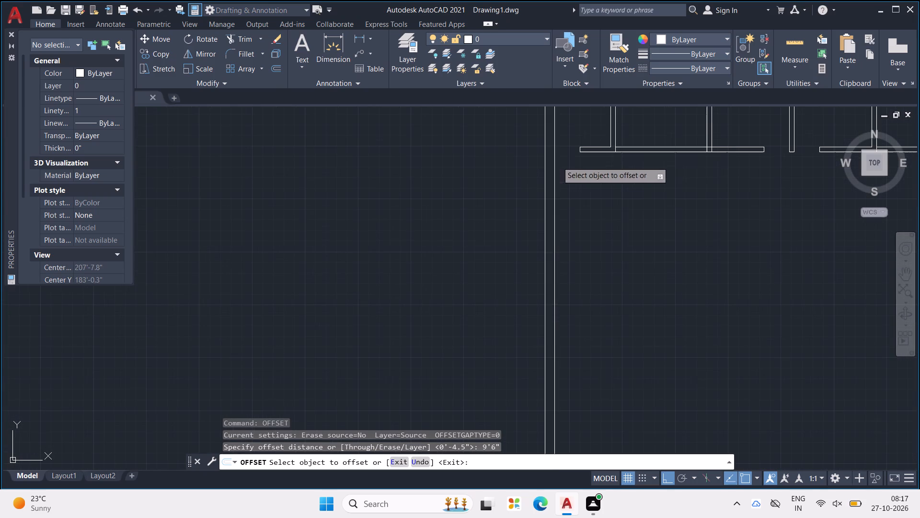
pyautogui.click(630, 152)
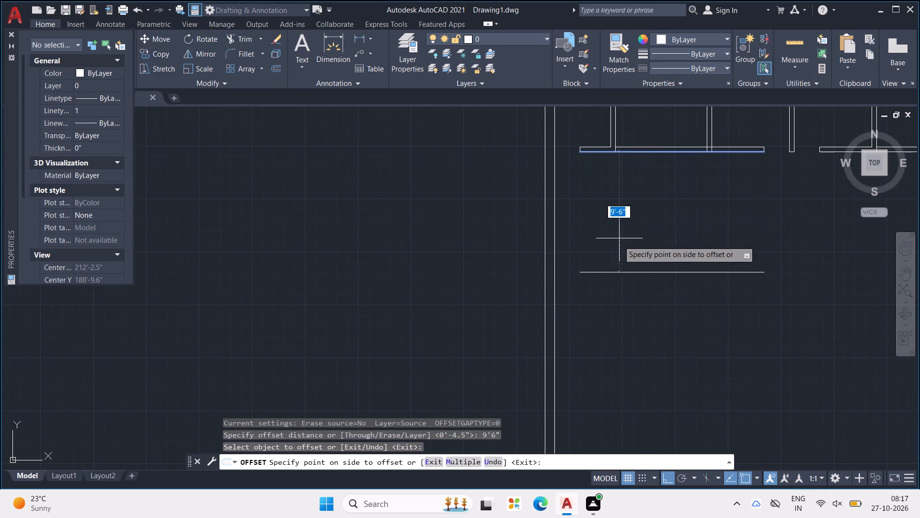
pyautogui.click(616, 249)
pyautogui.press('Escape')
pyautogui.press('Escape')
pyautogui.press('Escape')
pyautogui.press('Escape')
pyautogui.press('Escape')
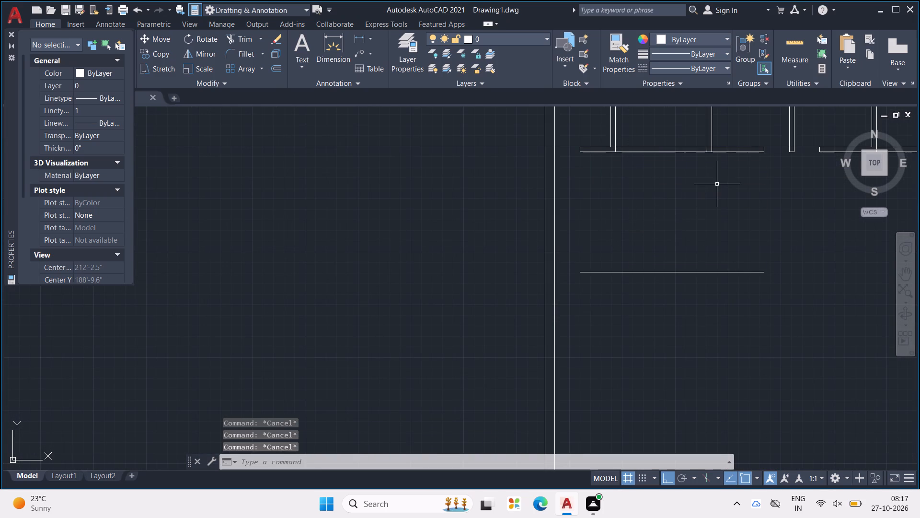
pyautogui.press('Escape')
pyautogui.press('Escape')
pyautogui.press('Escape')
pyautogui.press('Escape')
# Trim the first vertical partition's right face line where it runs inside the horizontal partition.
pyautogui.write('TR')
pyautogui.press('Return')
pyautogui.scroll(2, 606, 142)
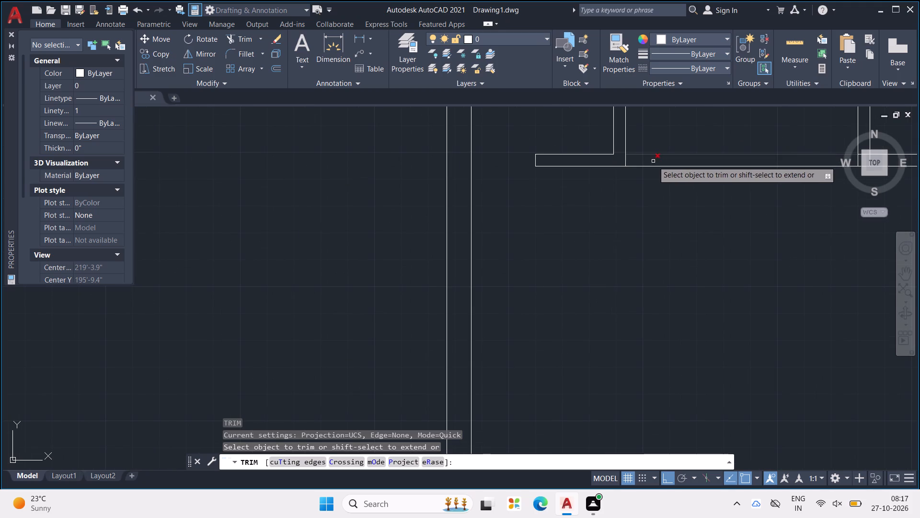
pyautogui.moveTo(632, 161); pyautogui.dragTo(617, 160)
pyautogui.press('Escape')
pyautogui.scroll(-2, 613, 165)
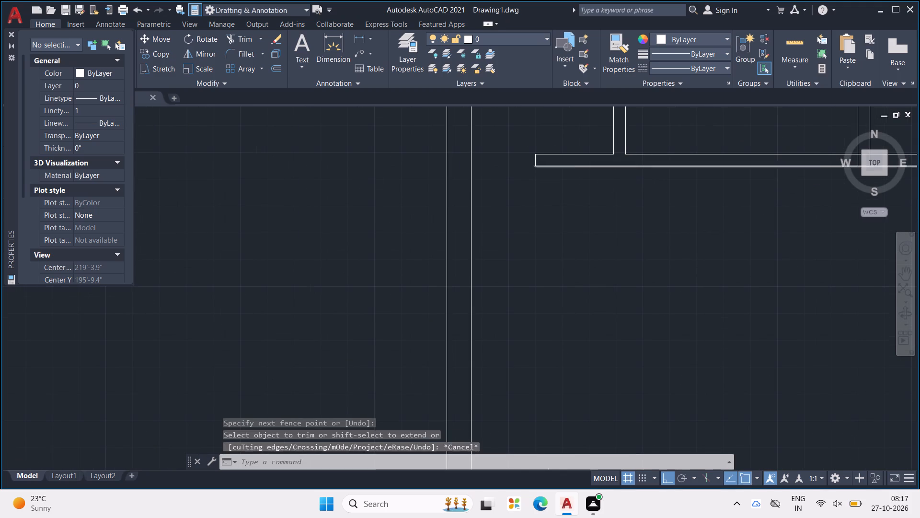
pyautogui.press('Escape')
pyautogui.press('Escape')
pyautogui.press('Escape')
pyautogui.press('Escape')
pyautogui.press('Escape')
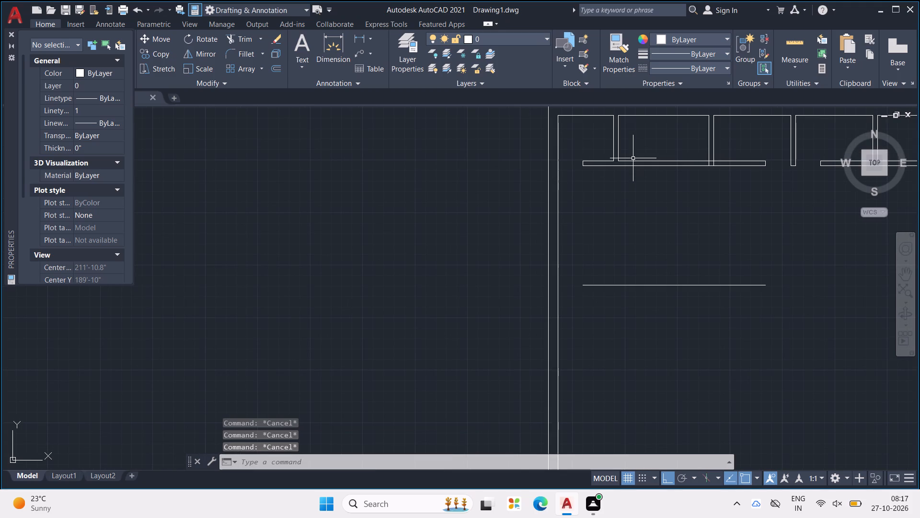
pyautogui.press('Escape')
pyautogui.press('Escape')
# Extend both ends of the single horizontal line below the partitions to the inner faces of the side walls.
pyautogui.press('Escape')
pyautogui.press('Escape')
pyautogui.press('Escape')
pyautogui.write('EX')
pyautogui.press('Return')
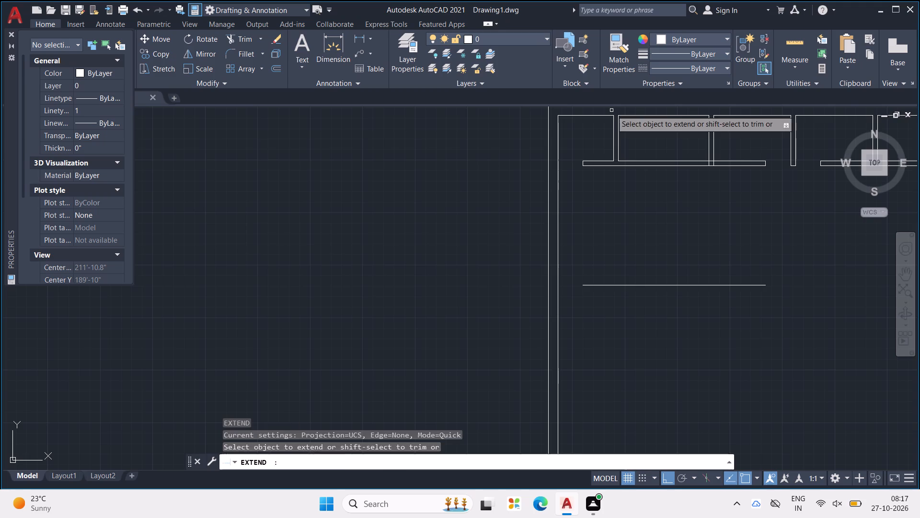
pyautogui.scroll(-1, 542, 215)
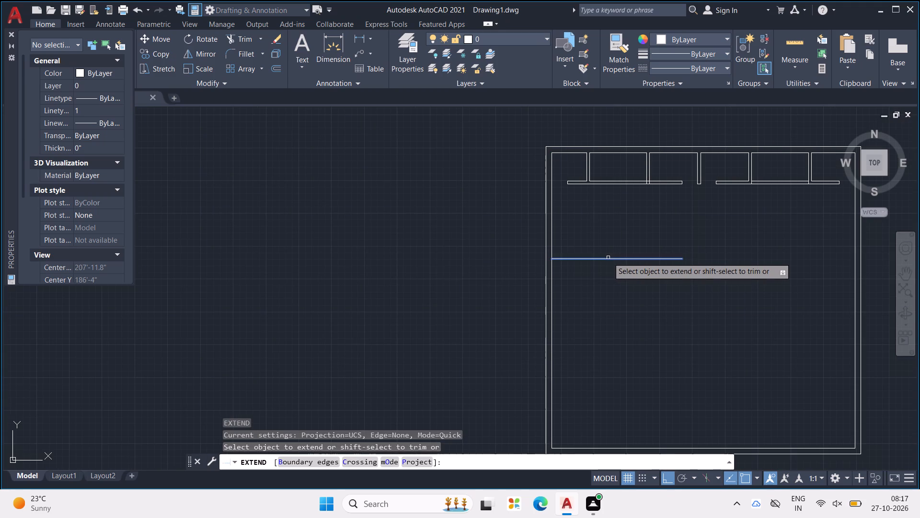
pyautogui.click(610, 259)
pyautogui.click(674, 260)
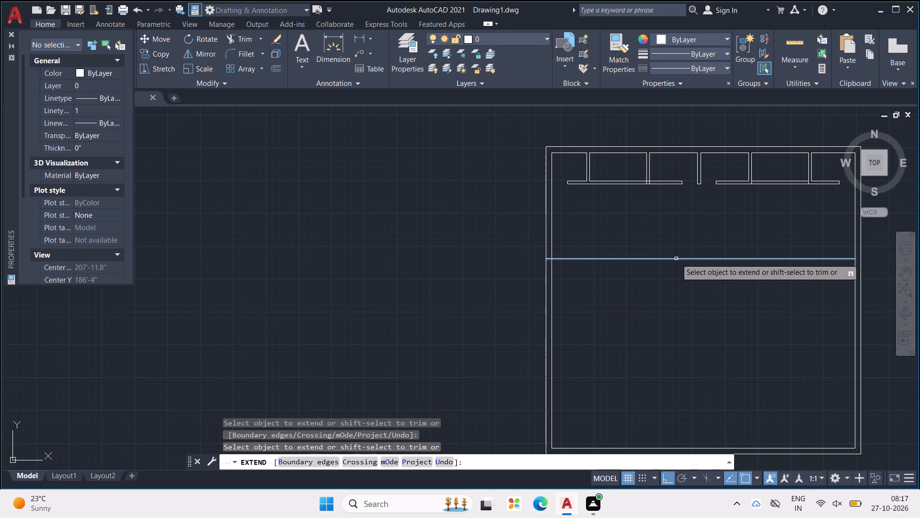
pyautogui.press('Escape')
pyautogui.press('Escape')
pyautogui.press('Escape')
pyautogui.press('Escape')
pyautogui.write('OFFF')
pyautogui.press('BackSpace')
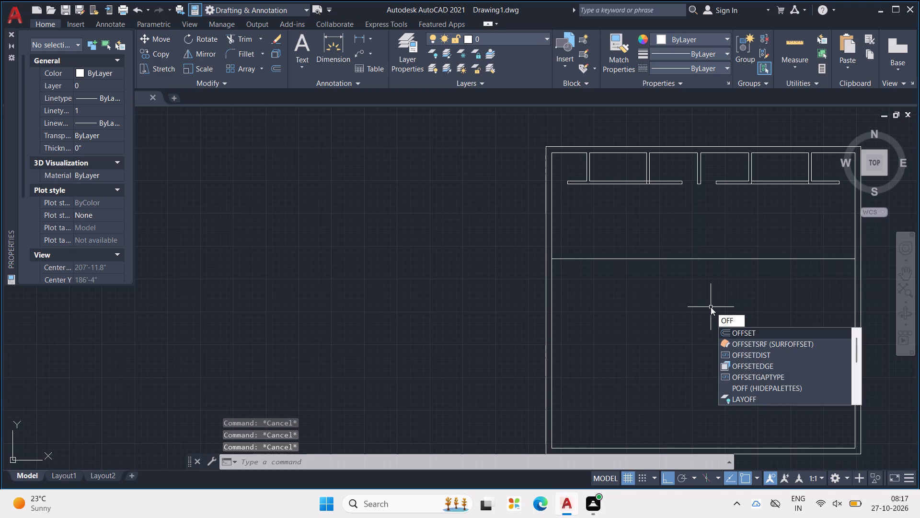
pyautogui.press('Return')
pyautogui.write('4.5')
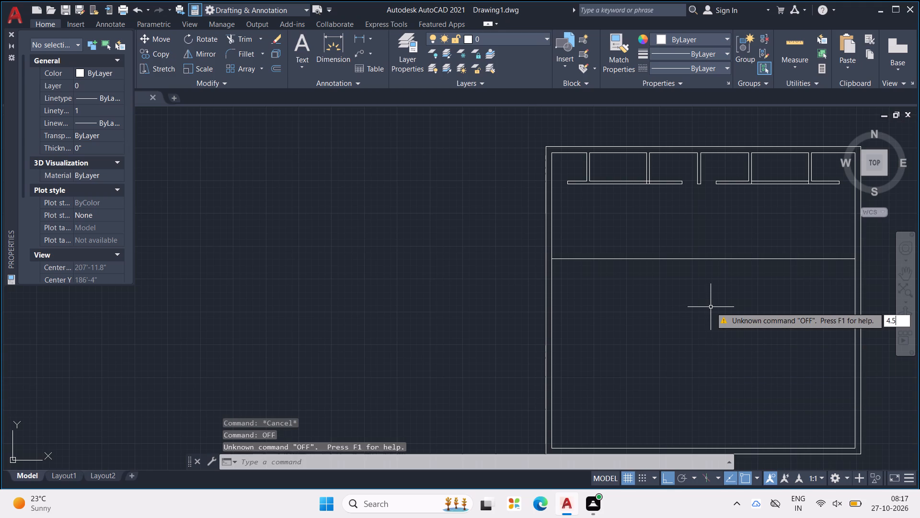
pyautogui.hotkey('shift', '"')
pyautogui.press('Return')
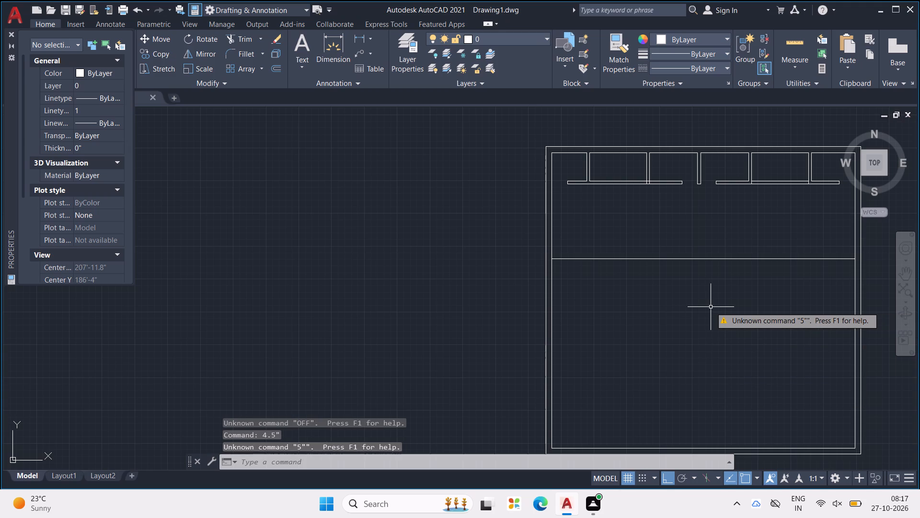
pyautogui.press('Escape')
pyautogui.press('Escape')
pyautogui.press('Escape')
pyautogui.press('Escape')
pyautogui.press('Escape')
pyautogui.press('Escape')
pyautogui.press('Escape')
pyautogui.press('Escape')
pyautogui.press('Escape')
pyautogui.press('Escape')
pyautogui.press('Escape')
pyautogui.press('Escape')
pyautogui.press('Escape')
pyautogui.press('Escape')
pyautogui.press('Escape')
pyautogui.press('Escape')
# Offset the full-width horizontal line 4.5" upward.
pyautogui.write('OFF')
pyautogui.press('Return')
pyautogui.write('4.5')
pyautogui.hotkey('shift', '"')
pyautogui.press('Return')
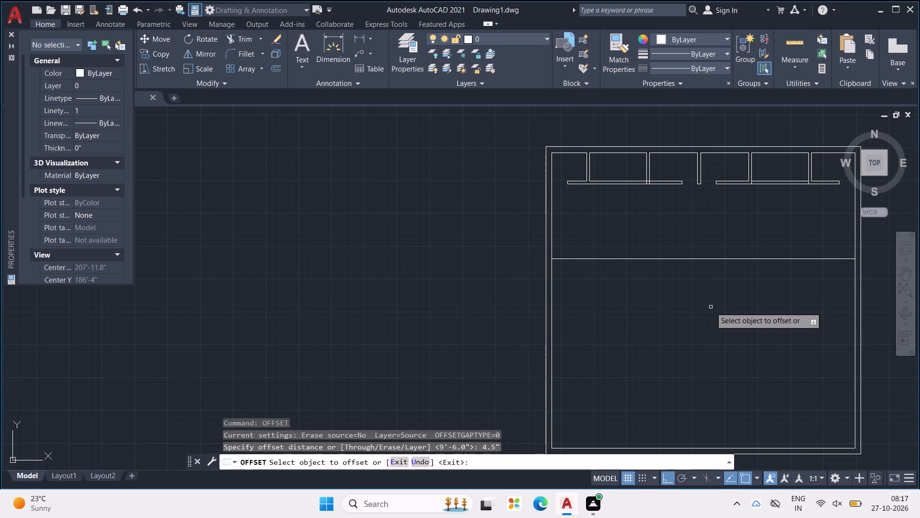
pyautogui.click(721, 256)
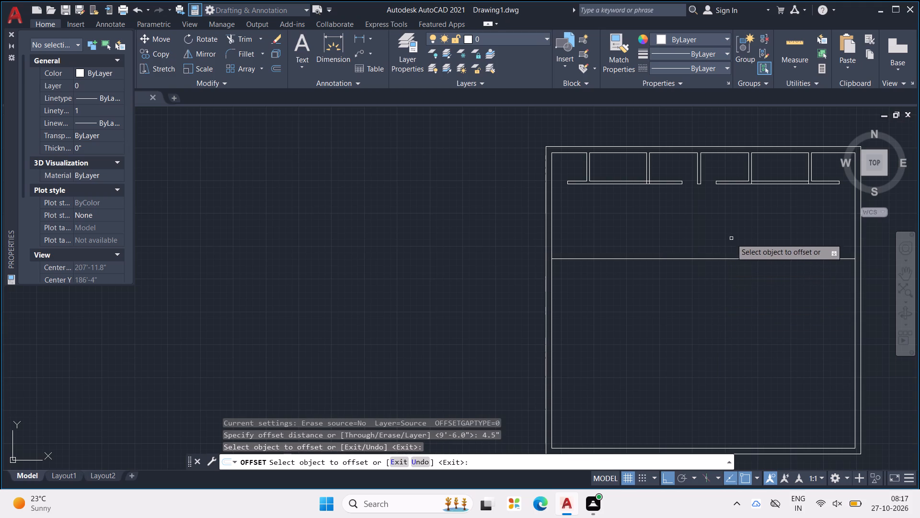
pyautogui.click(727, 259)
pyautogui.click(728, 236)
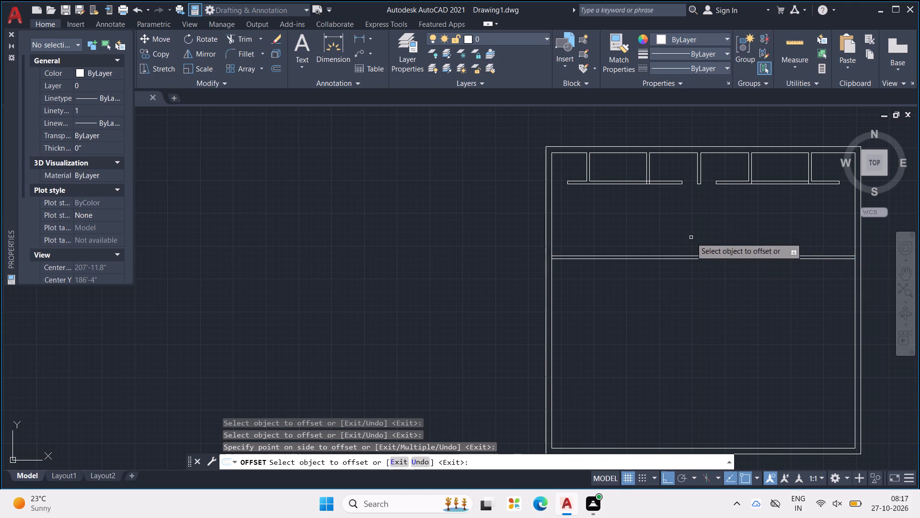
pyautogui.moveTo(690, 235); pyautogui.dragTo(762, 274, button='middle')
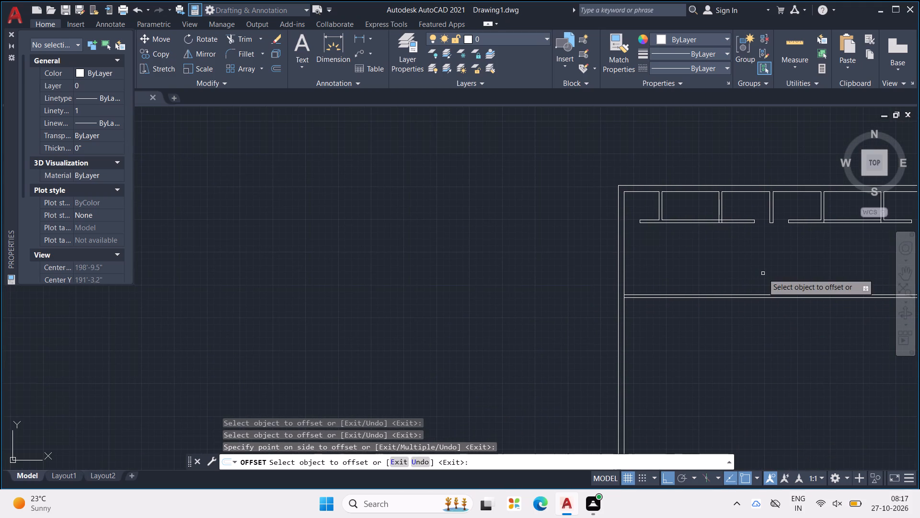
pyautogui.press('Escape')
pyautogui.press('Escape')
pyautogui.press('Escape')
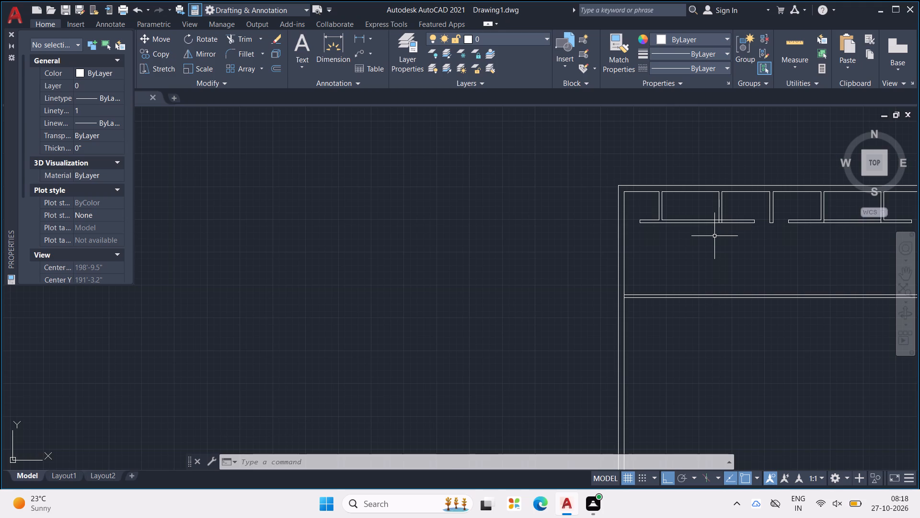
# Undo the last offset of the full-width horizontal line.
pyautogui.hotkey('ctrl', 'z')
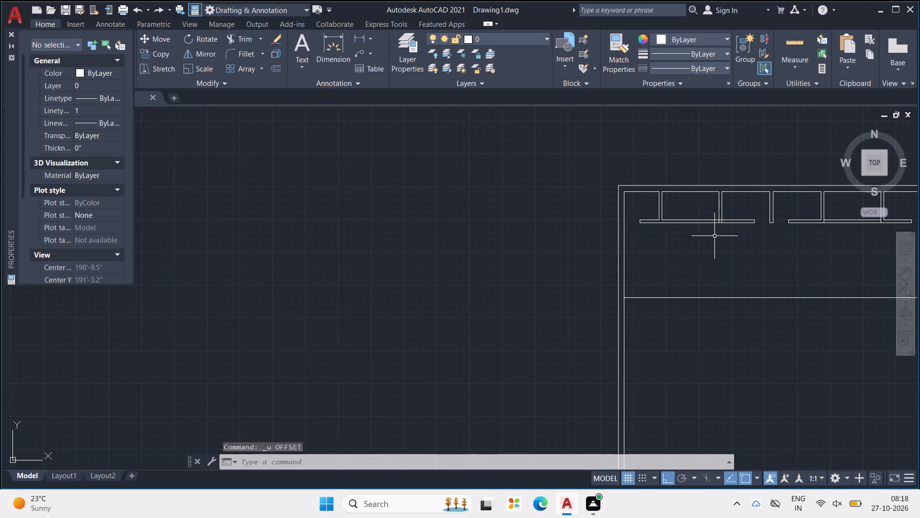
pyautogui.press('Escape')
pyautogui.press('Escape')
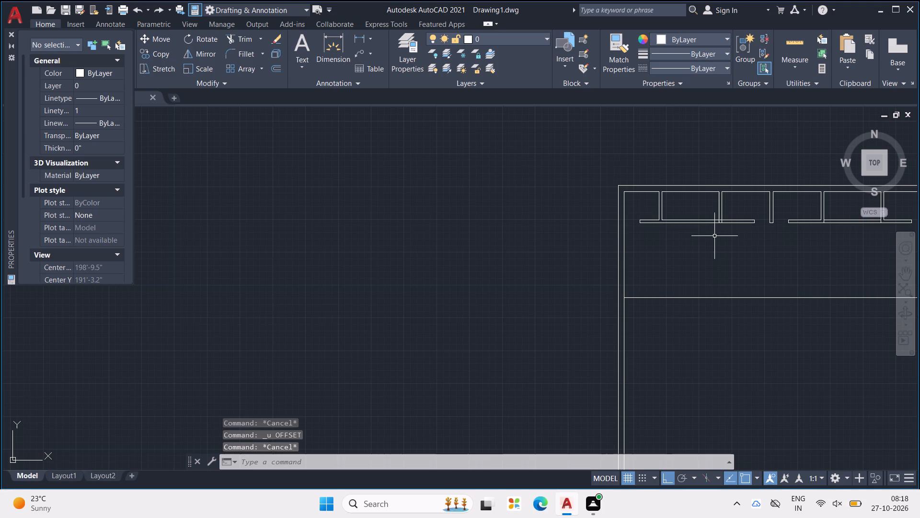
# Offset the lower line of the left horizontal partition segment 9'10.1" downward.
pyautogui.write('OFF')
pyautogui.press('Return')
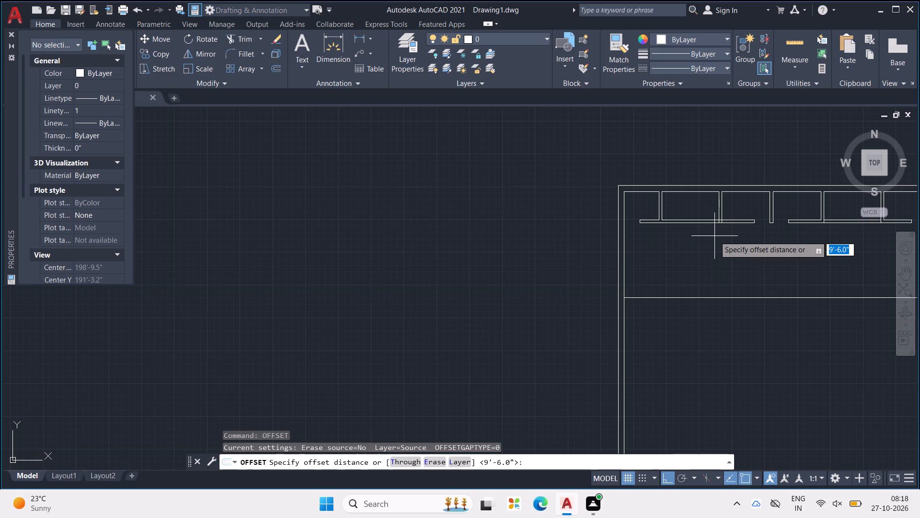
pyautogui.press('9')
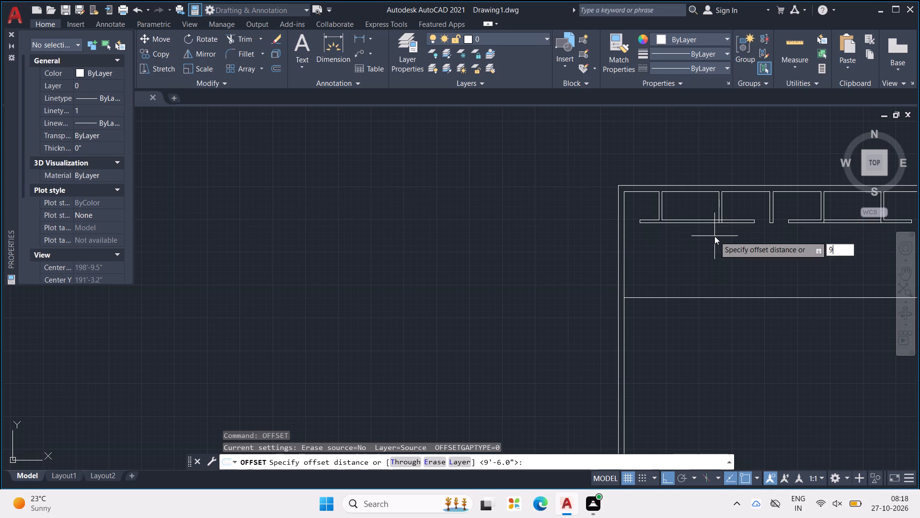
pyautogui.press("'")
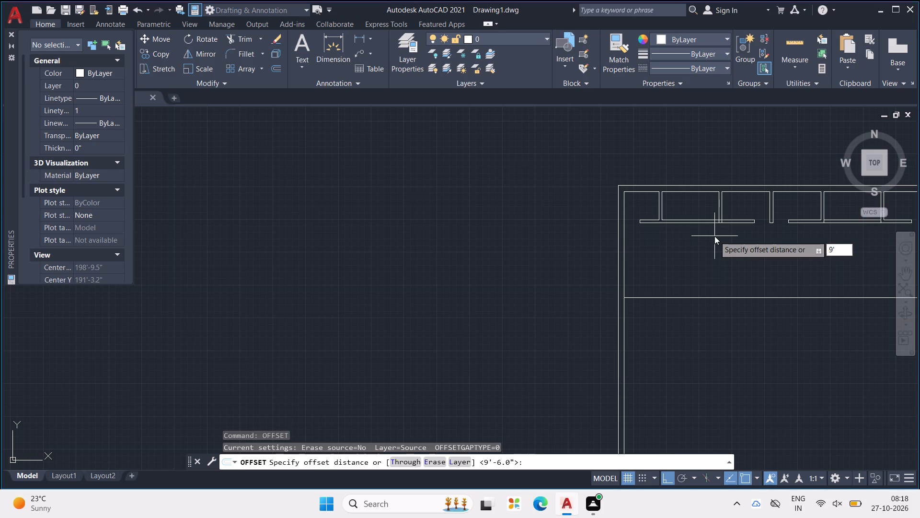
pyautogui.write('10.1"')
pyautogui.press('Return')
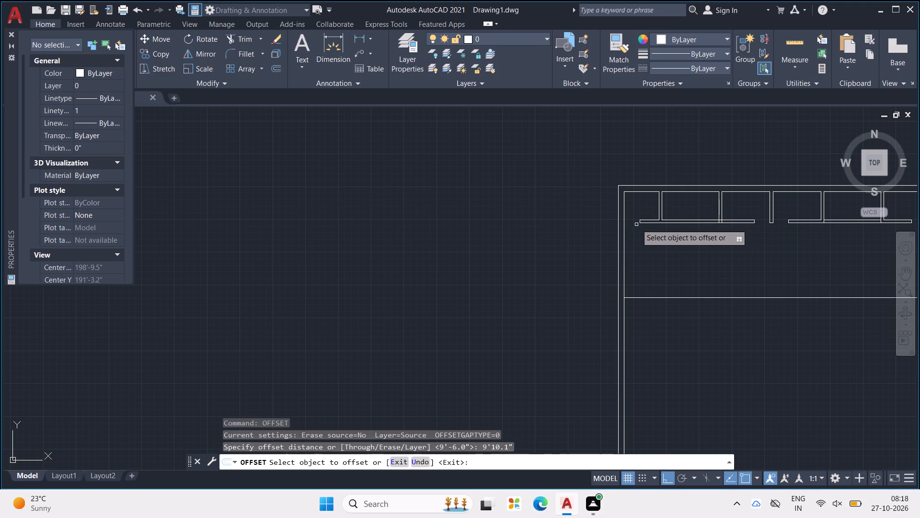
pyautogui.click(698, 224)
pyautogui.click(699, 274)
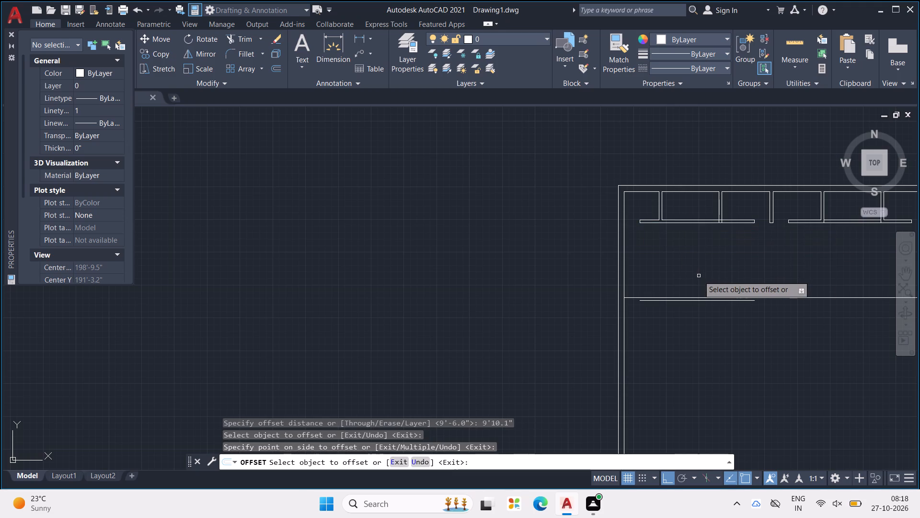
pyautogui.moveTo(699, 276); pyautogui.dragTo(623, 265, button='middle')
pyautogui.press('Escape')
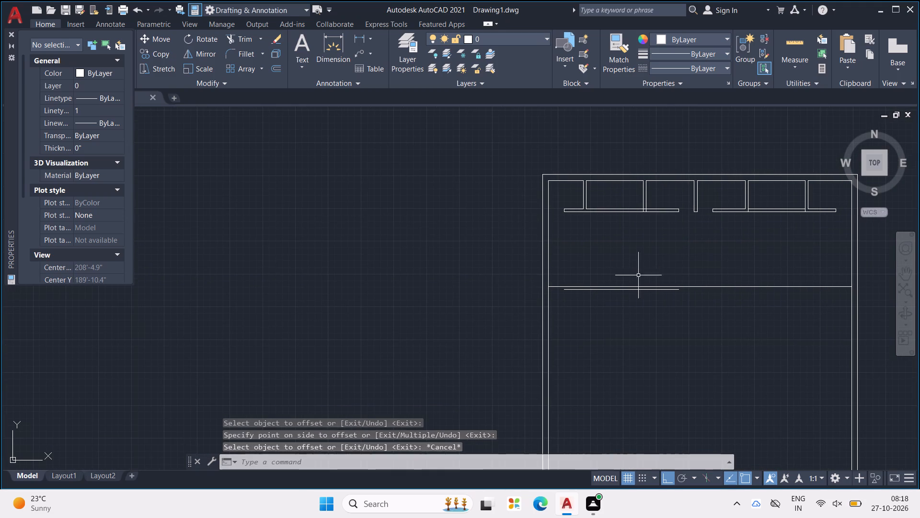
pyautogui.press('Escape')
# Extend both ends of the short line just below the full-width line to the inner faces of the side walls.
pyautogui.scroll(1, 622, 281)
pyautogui.press('Escape')
pyautogui.press('Escape')
pyautogui.press('Escape')
pyautogui.press('Escape')
pyautogui.press('e')
pyautogui.press('x')
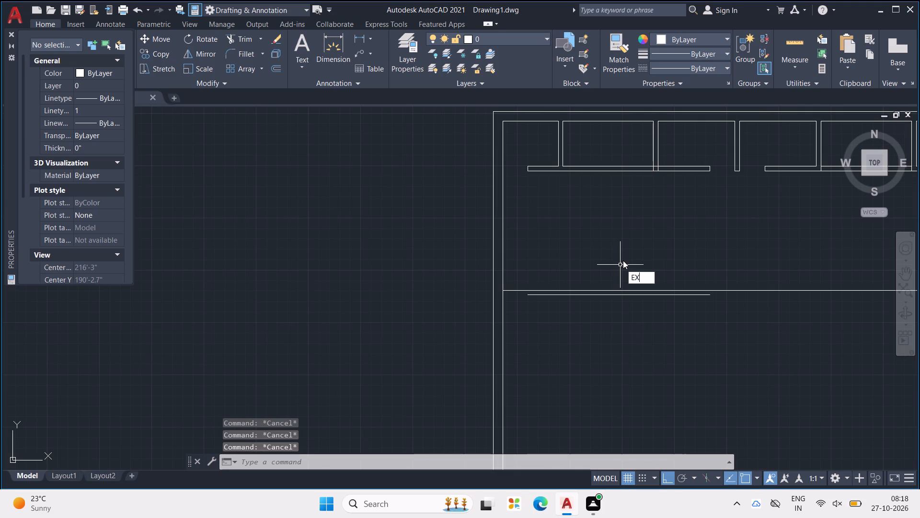
pyautogui.press('Return')
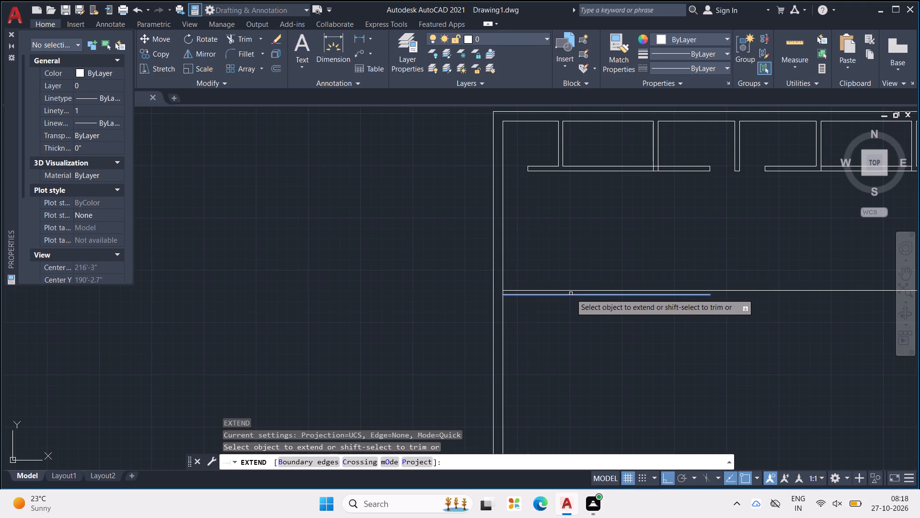
pyautogui.click(569, 295)
pyautogui.scroll(-3, 683, 299)
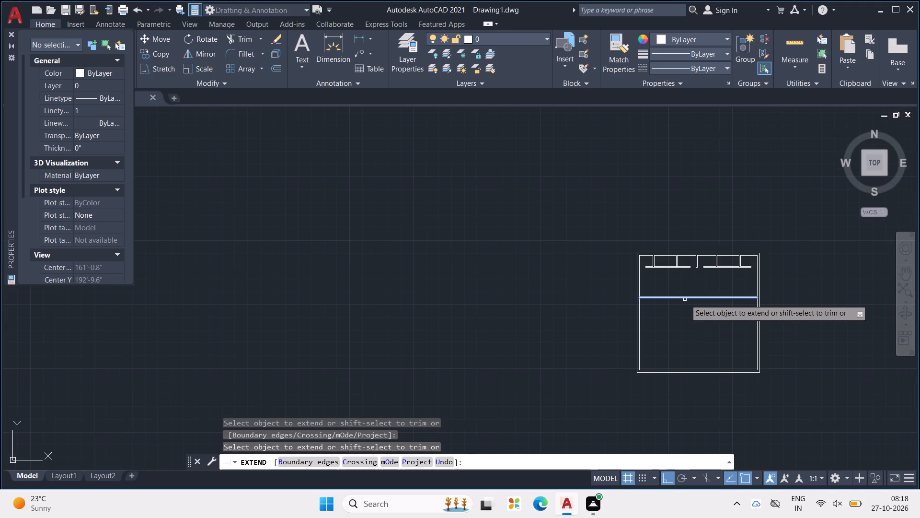
pyautogui.click(687, 299)
pyautogui.press('Escape')
pyautogui.scroll(3, 630, 303)
pyautogui.press('Escape')
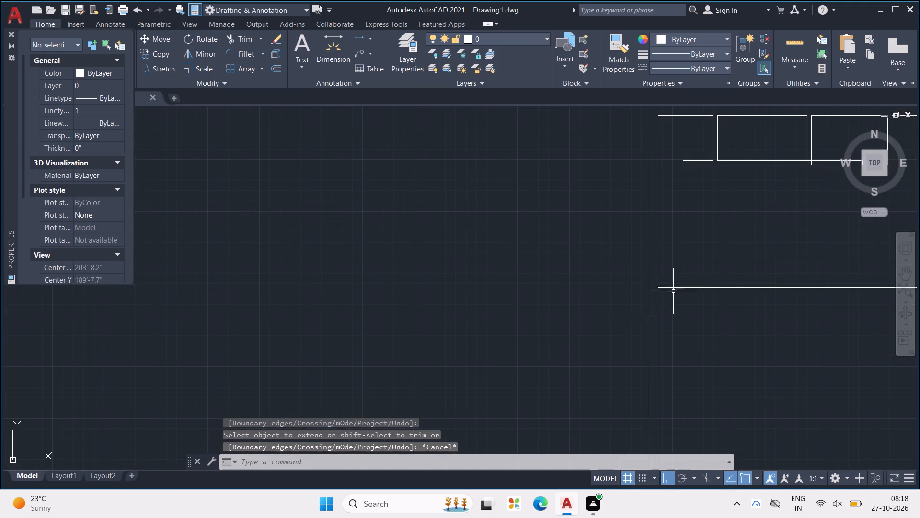
pyautogui.press('Escape')
# Offset the lower of the two full-width horizontal lines 4.5" upward.
pyautogui.press('o')
pyautogui.press('f')
pyautogui.press('f')
pyautogui.press('Return')
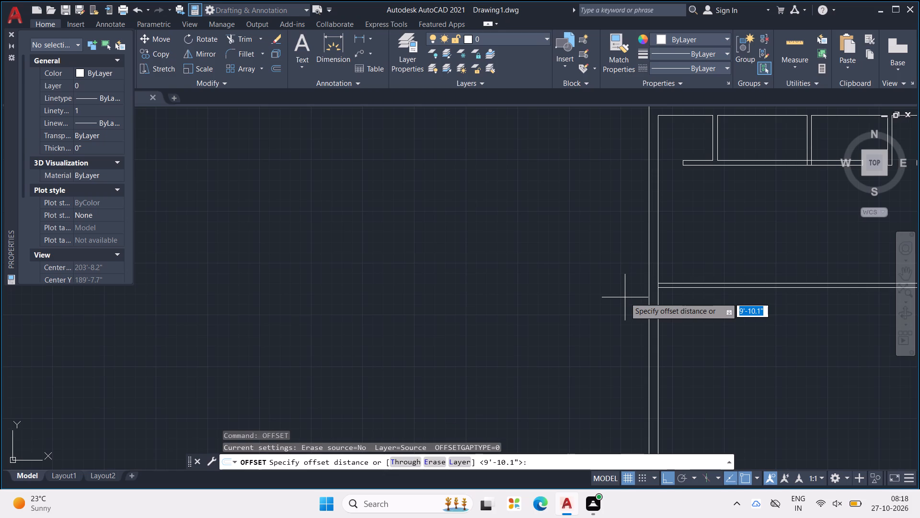
pyautogui.write('4.')
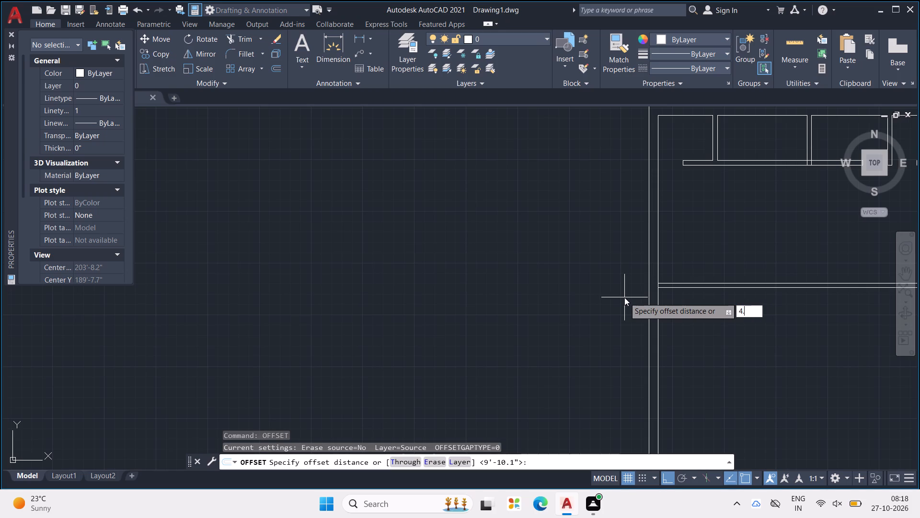
pyautogui.press('5')
pyautogui.hotkey('shift', '"')
pyautogui.press('Return')
pyautogui.scroll(2, 722, 286)
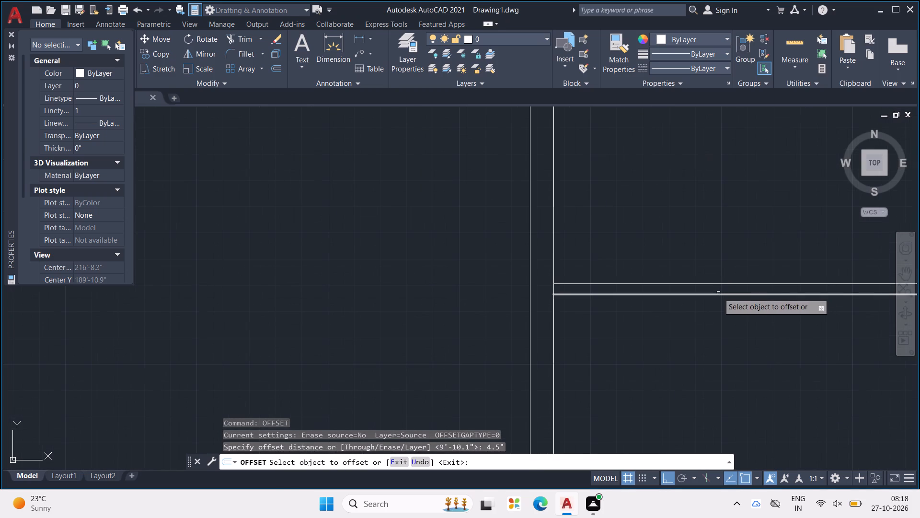
pyautogui.click(718, 293)
pyautogui.click(729, 271)
pyautogui.scroll(4, 725, 274)
pyautogui.press('Escape')
pyautogui.press('Escape')
pyautogui.press('Escape')
# Delete the middle of the three full-width horizontal lines, just below the uppermost one.
pyautogui.moveTo(730, 317); pyautogui.dragTo(732, 300)
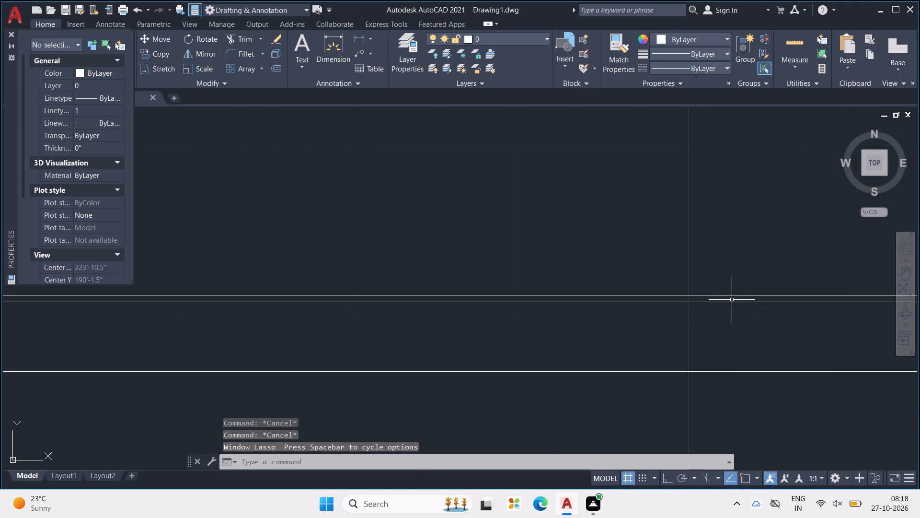
pyautogui.moveTo(732, 300); pyautogui.dragTo(729, 313)
pyautogui.press('Home')
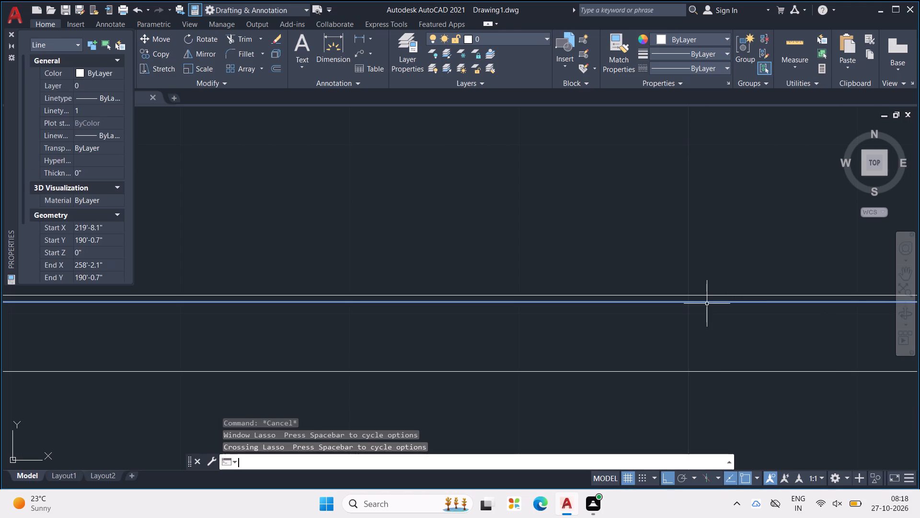
pyautogui.press('Delete')
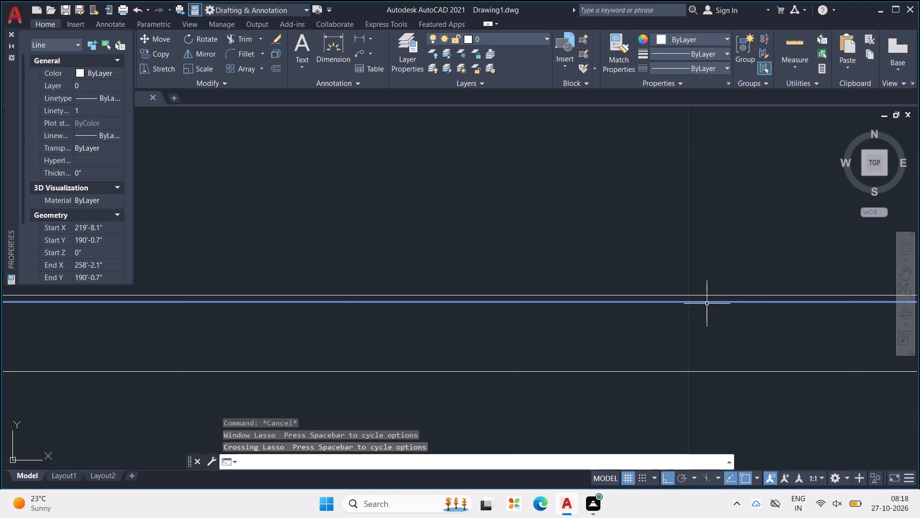
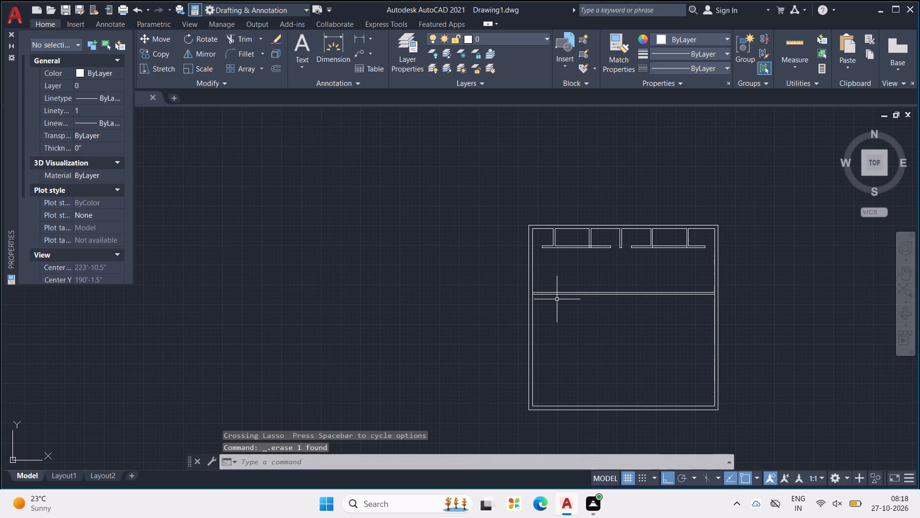
# Offset the inner face line of the left outer wall 9'6" to the right.
pyautogui.press('Escape')
pyautogui.scroll(2, 557, 299)
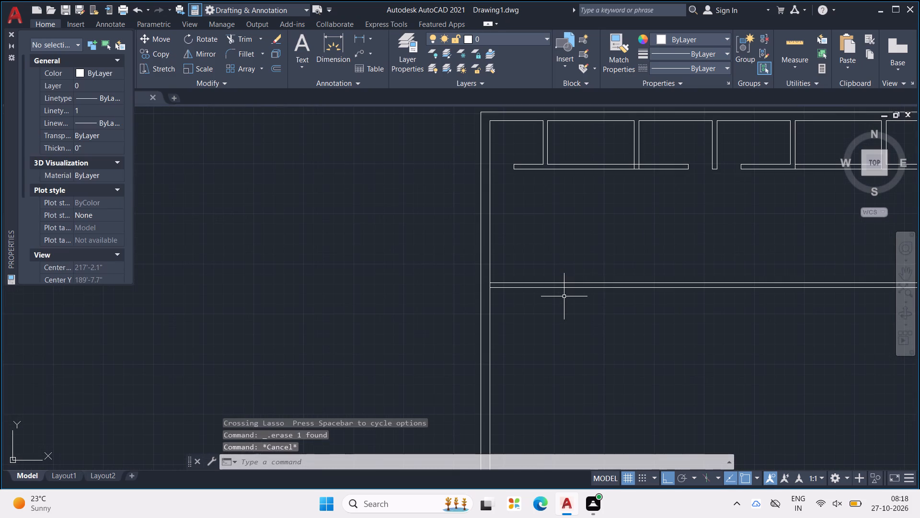
pyautogui.press('Escape')
pyautogui.press('Escape')
pyautogui.write('OFF')
pyautogui.press('Return')
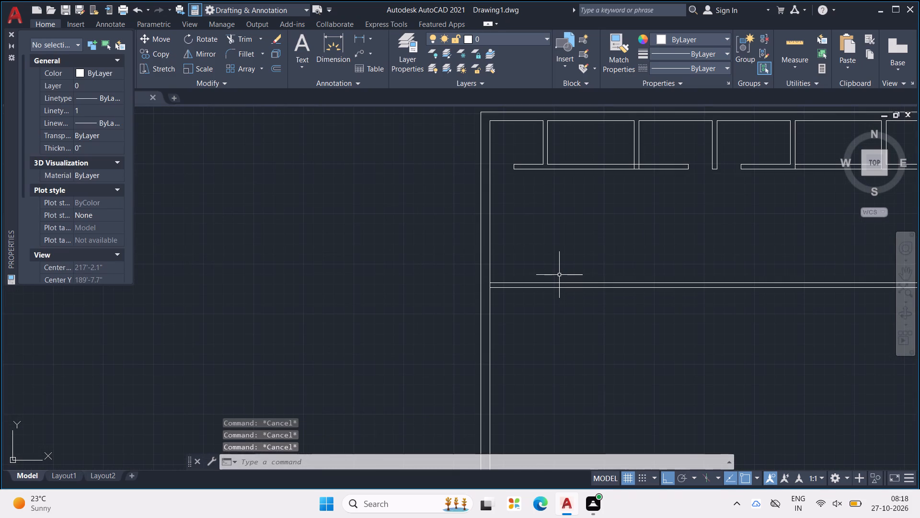
pyautogui.write("9'")
pyautogui.write('6"')
pyautogui.press('Return')
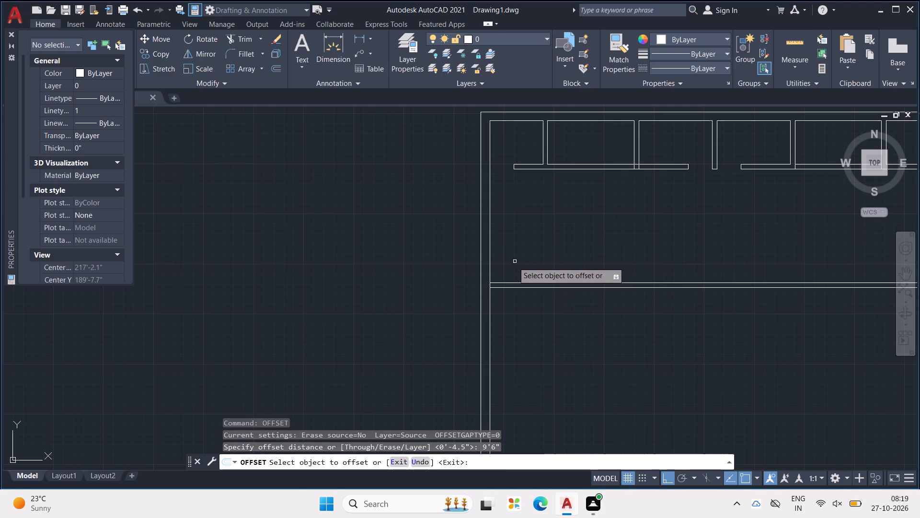
pyautogui.moveTo(491, 270); pyautogui.dragTo(495, 271)
pyautogui.click(571, 293)
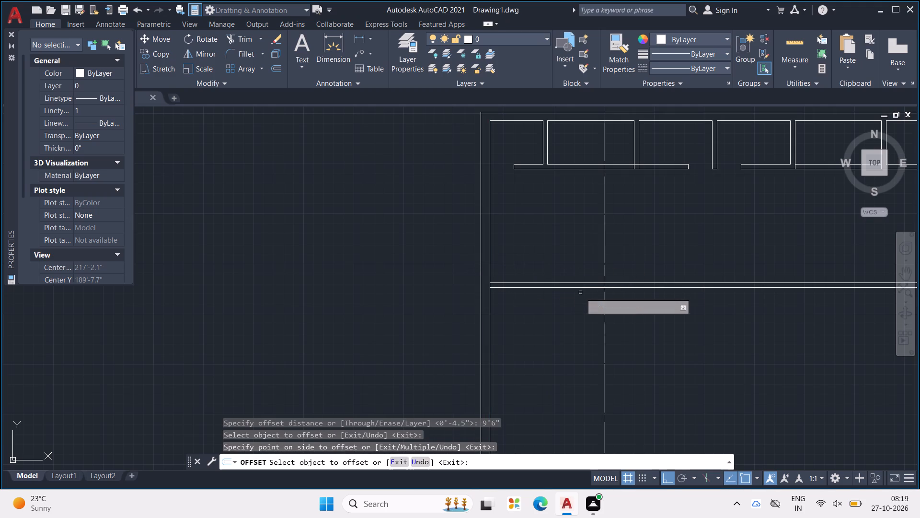
pyautogui.press('Escape')
pyautogui.press('Escape')
pyautogui.press('Escape')
pyautogui.moveTo(637, 241); pyautogui.dragTo(552, 267, button='middle')
pyautogui.press('Escape')
pyautogui.press('Escape')
pyautogui.press('Escape')
pyautogui.press('Escape')
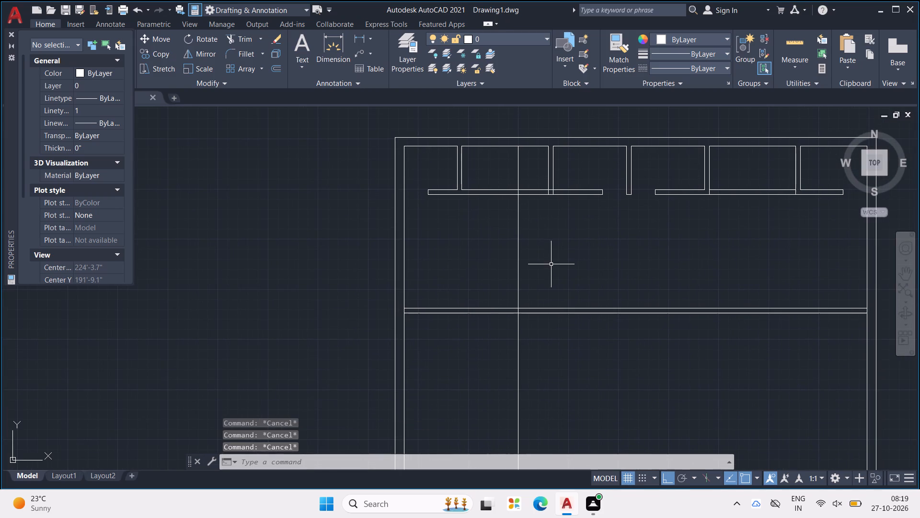
pyautogui.press('Escape')
pyautogui.press('Escape')
pyautogui.press('Escape')
pyautogui.press('Escape')
pyautogui.press('Escape')
# Offset the full-height vertical line beside the left wall 9'4.1" to the right.
pyautogui.write('OFF')
pyautogui.press('Return')
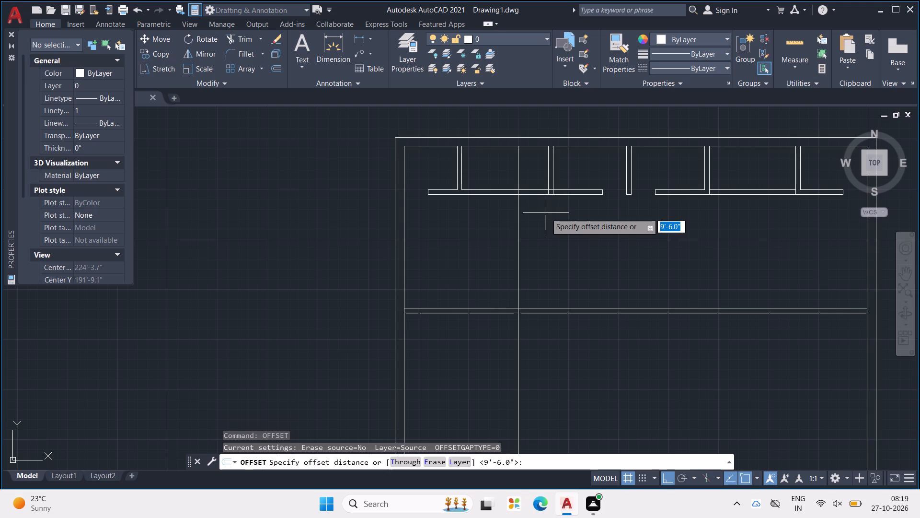
pyautogui.write("9'")
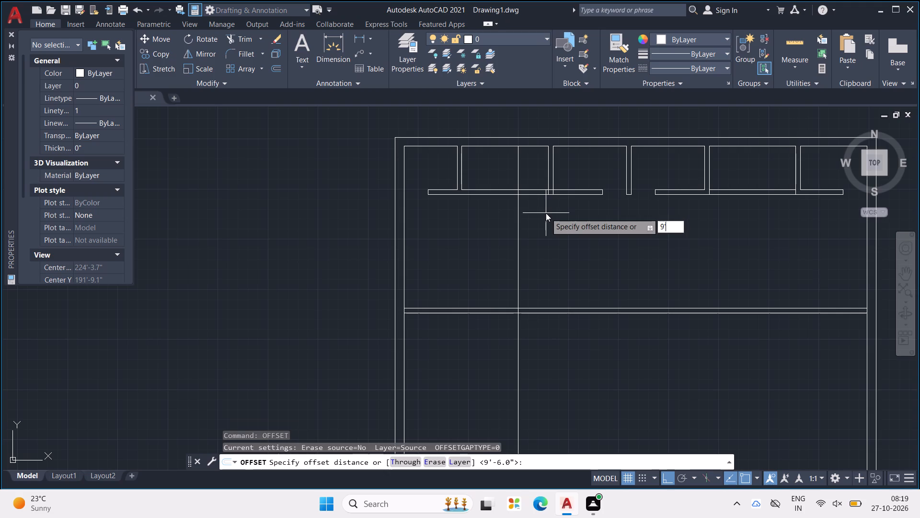
pyautogui.press('4')
pyautogui.write('.1"')
pyautogui.press('Return')
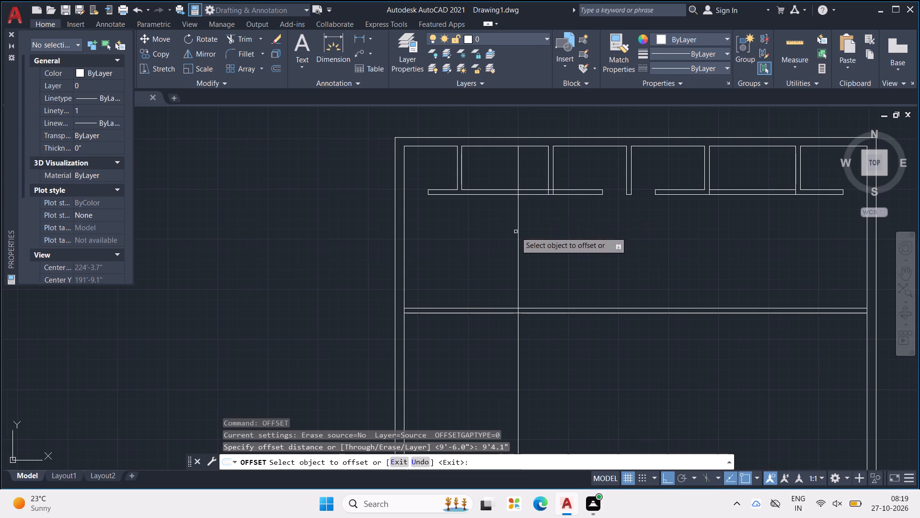
pyautogui.click(518, 235)
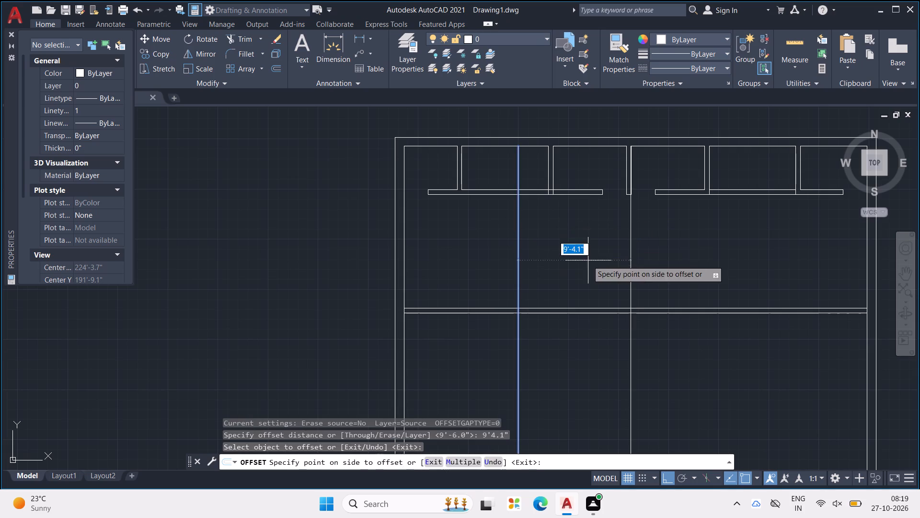
pyautogui.click(589, 260)
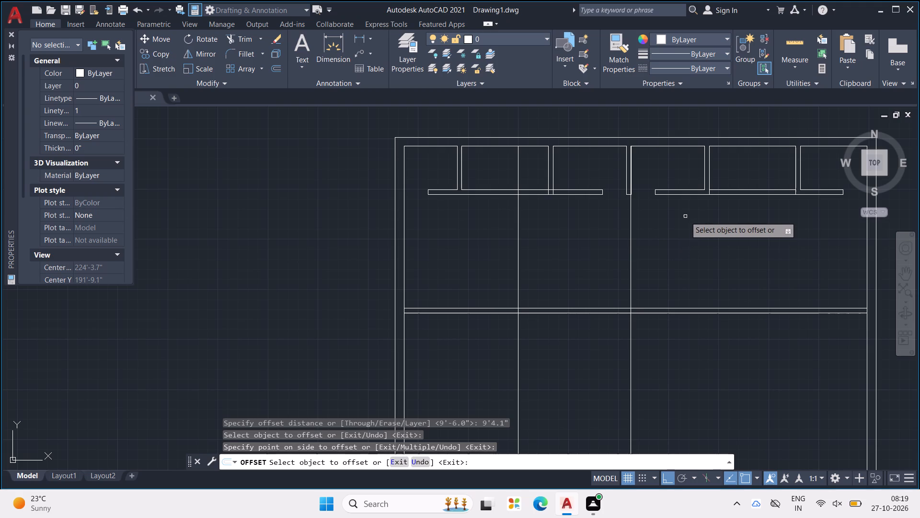
pyautogui.press('Escape')
pyautogui.press('Escape')
pyautogui.press('Escape')
pyautogui.press('Escape')
pyautogui.press('Escape')
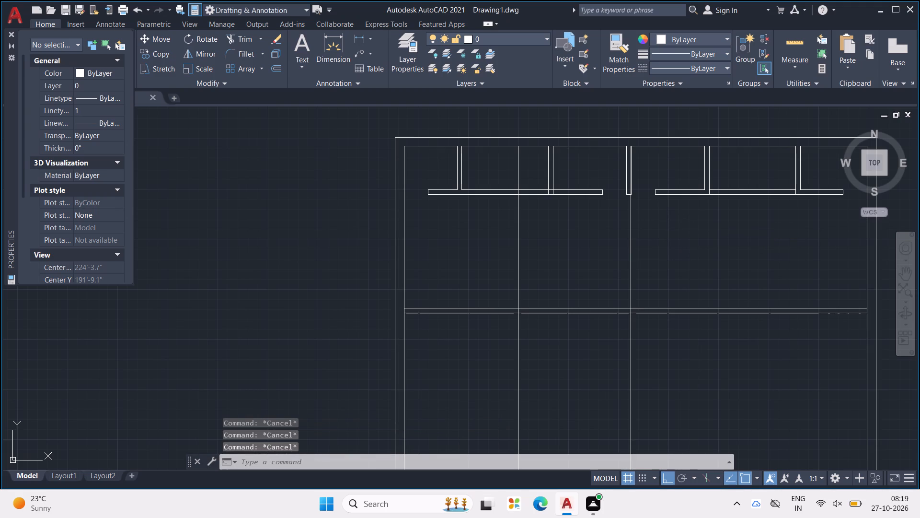
pyautogui.press('Escape')
# Offset the second full-height interior vertical line, at the central stub partition, 9'10.1" to the right.
pyautogui.write('OFF')
pyautogui.press('Return')
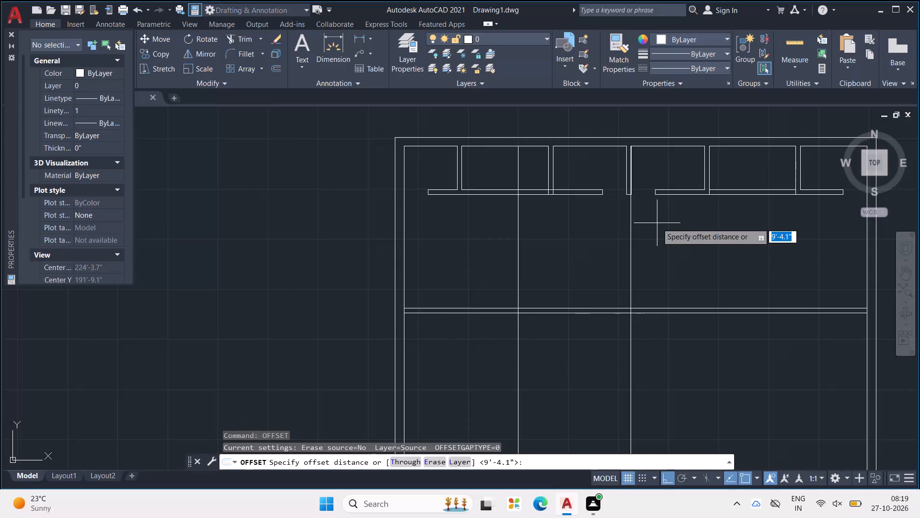
pyautogui.write("9'")
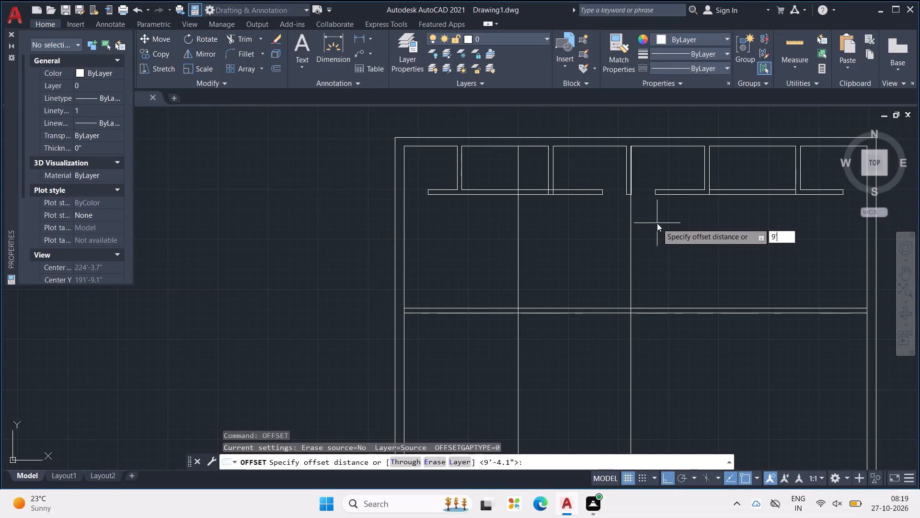
pyautogui.write('10.1')
pyautogui.hotkey('shift', '"')
pyautogui.press('Return')
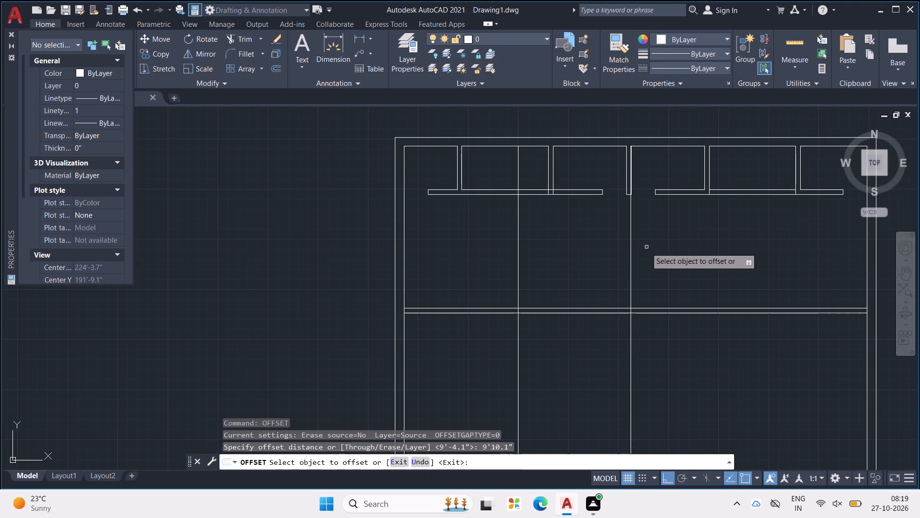
pyautogui.click(631, 252)
pyautogui.click(794, 250)
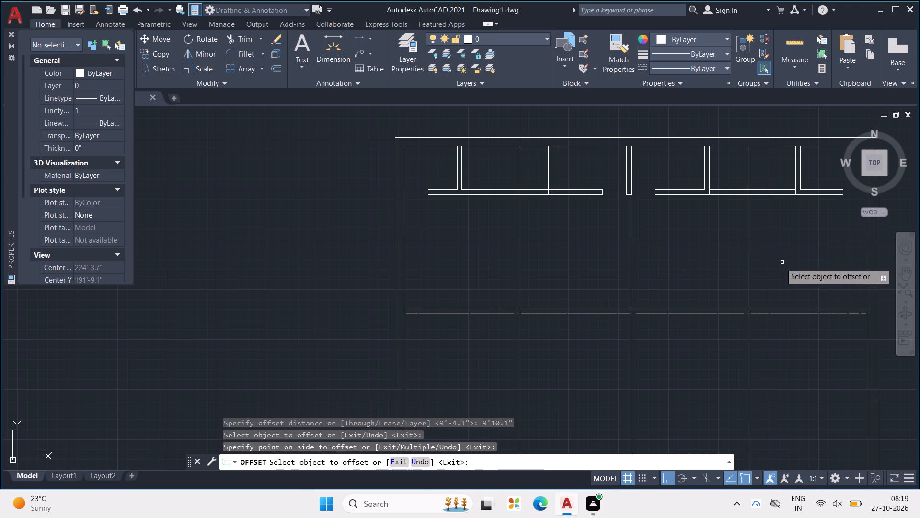
# Offset the third full-height interior vertical line 9'10.1" toward the right outer wall.
pyautogui.moveTo(768, 265); pyautogui.dragTo(723, 265, button='middle')
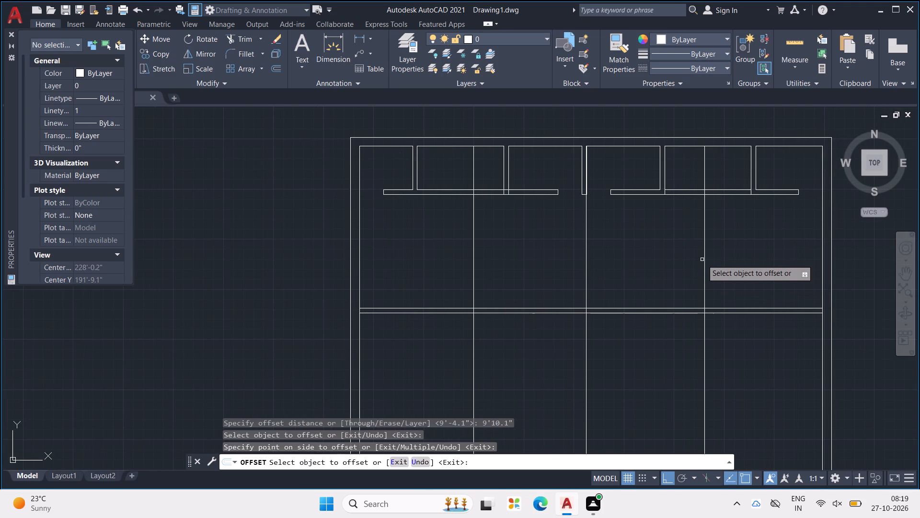
pyautogui.click(704, 257)
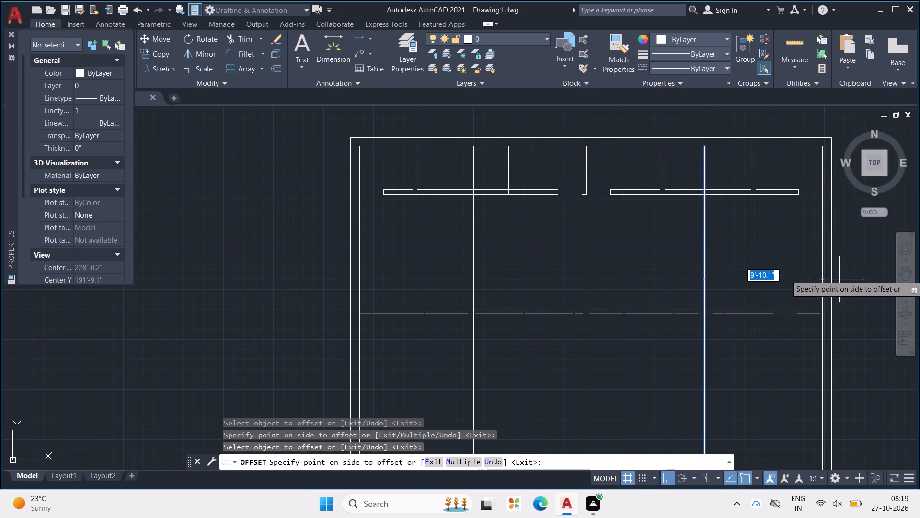
pyautogui.click(763, 214)
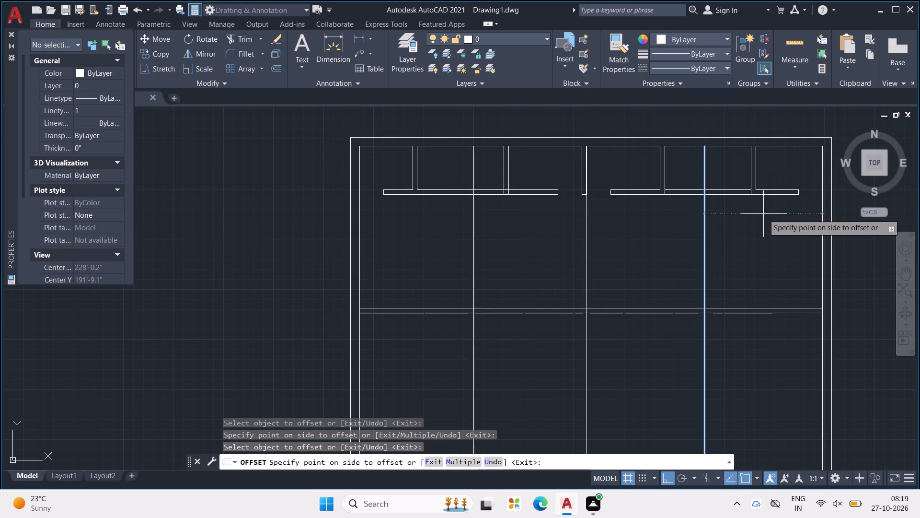
pyautogui.click(823, 251)
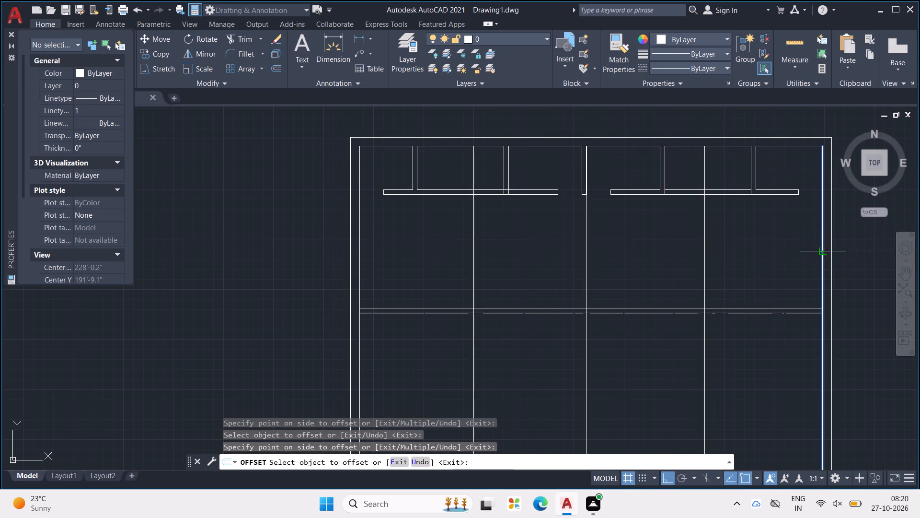
pyautogui.moveTo(809, 254); pyautogui.dragTo(612, 195, button='middle')
pyautogui.scroll(-1, 809, 254)
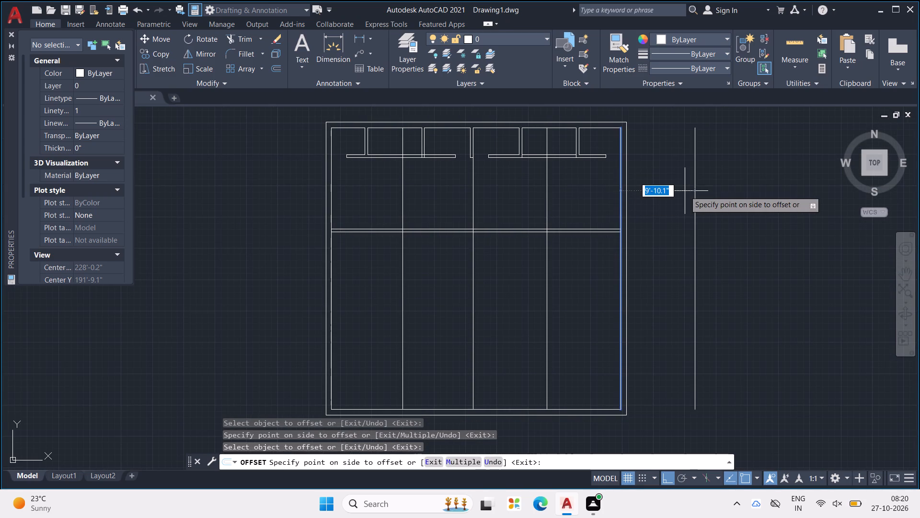
pyautogui.press('Escape')
pyautogui.press('Escape')
pyautogui.press('Escape')
# Examine how the second full-height vertical line runs alongside the short central partition between the top rooms.
pyautogui.moveTo(399, 113); pyautogui.dragTo(568, 173, button='middle')
pyautogui.press('Escape')
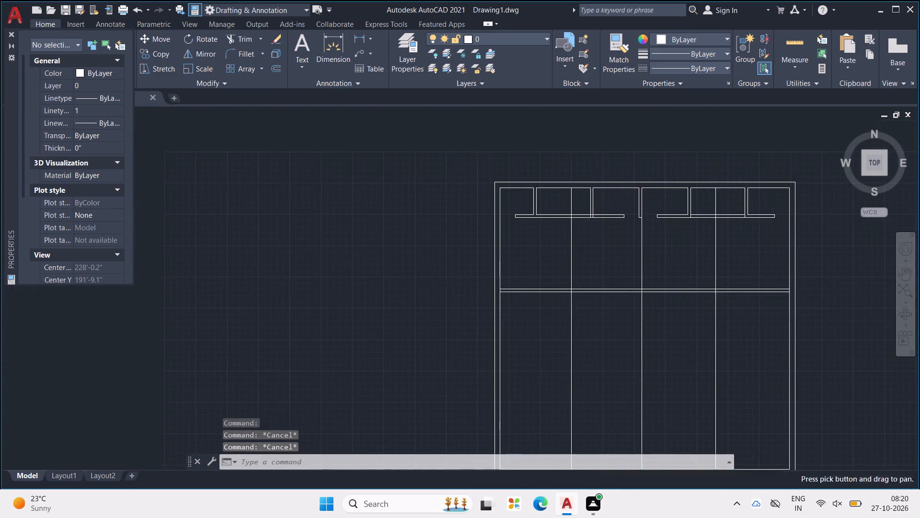
pyautogui.scroll(2, 638, 196)
pyautogui.press('Escape')
pyautogui.scroll(2, 646, 202)
pyautogui.moveTo(618, 210); pyautogui.dragTo(574, 217)
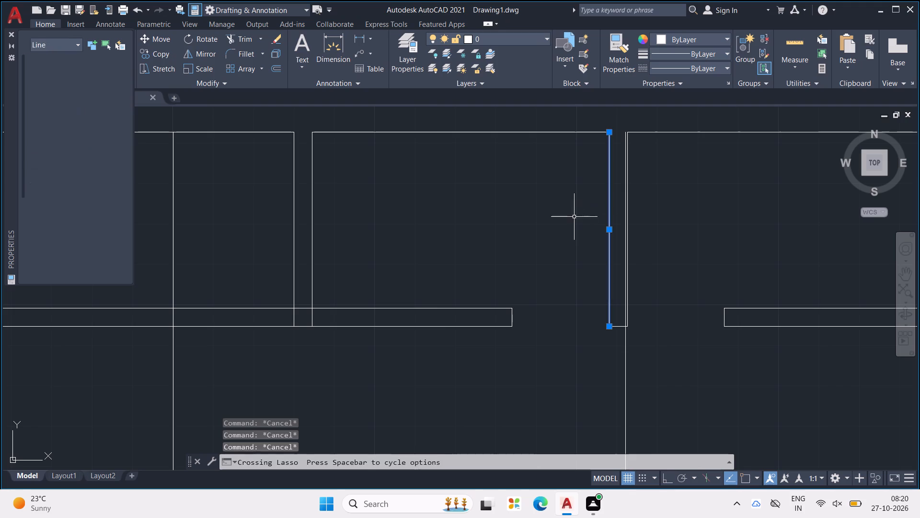
pyautogui.press('Escape')
pyautogui.scroll(3, 622, 279)
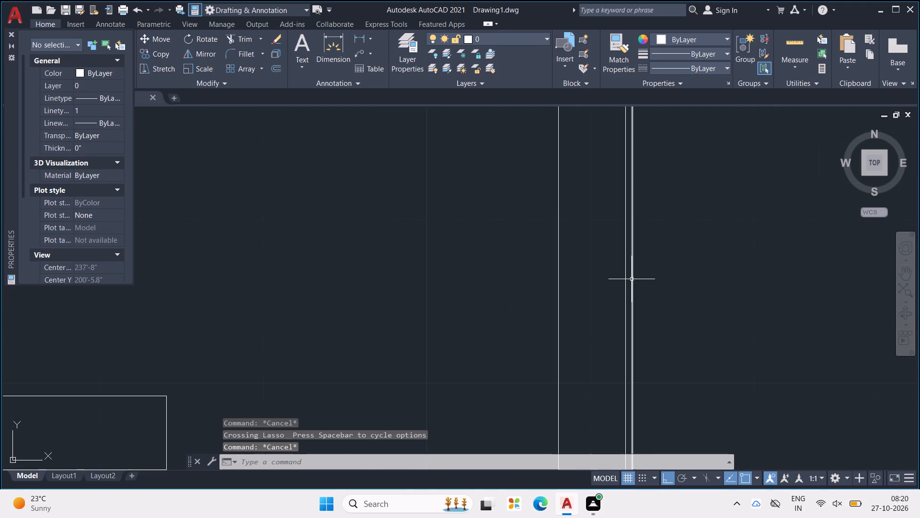
pyautogui.scroll(-5, 638, 270)
pyautogui.scroll(3, 637, 272)
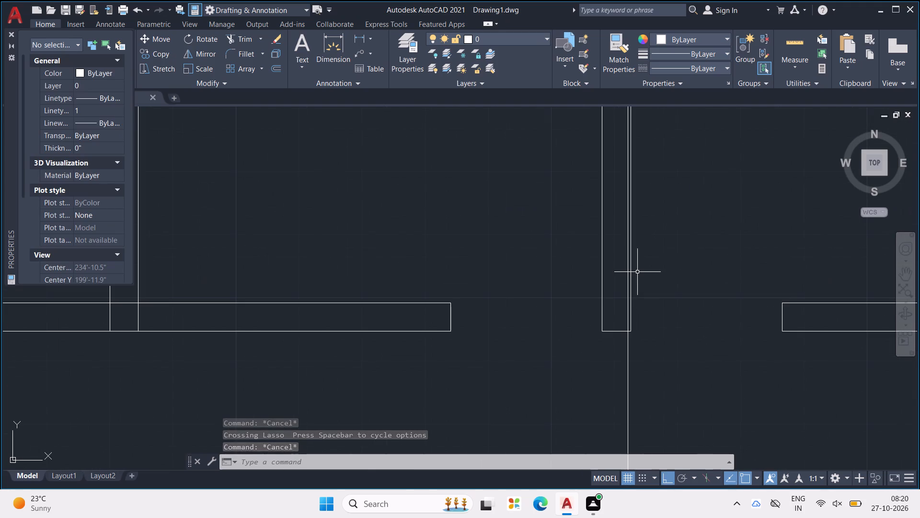
pyautogui.moveTo(631, 250); pyautogui.dragTo(630, 279, button='middle')
pyautogui.scroll(-3, 630, 279)
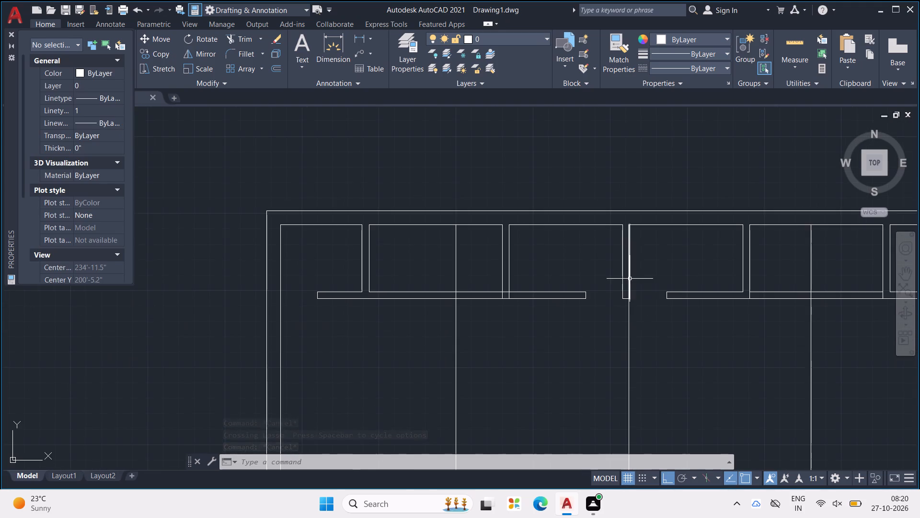
pyautogui.scroll(-3, 630, 278)
# Trim away the left line of the short central partition between the two horizontal partition segments.
pyautogui.scroll(5, 632, 279)
pyautogui.press('Escape')
pyautogui.press('Escape')
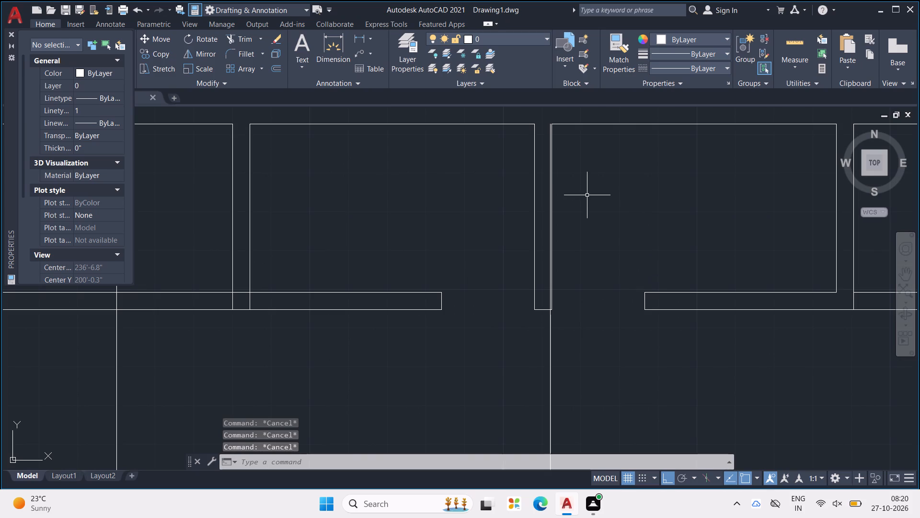
pyautogui.write('TR')
pyautogui.press('Return')
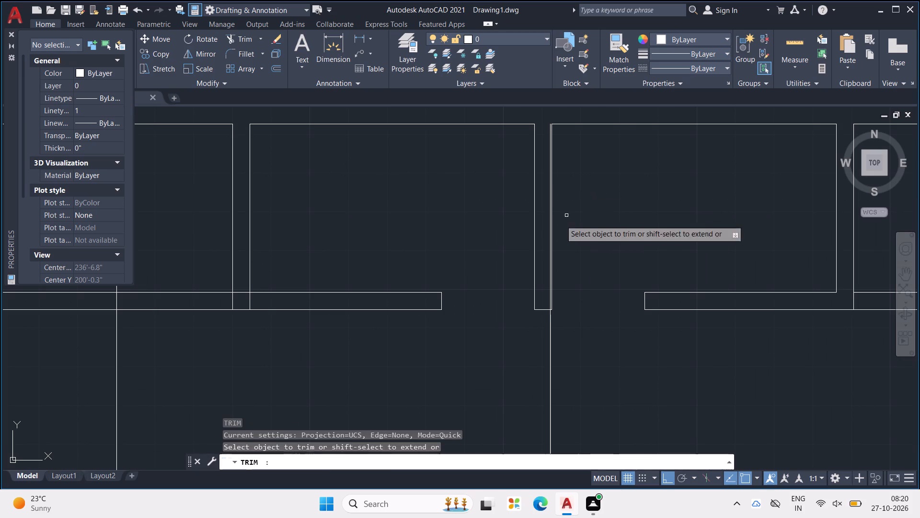
pyautogui.moveTo(532, 226); pyautogui.dragTo(545, 236)
pyautogui.moveTo(558, 306); pyautogui.dragTo(557, 326)
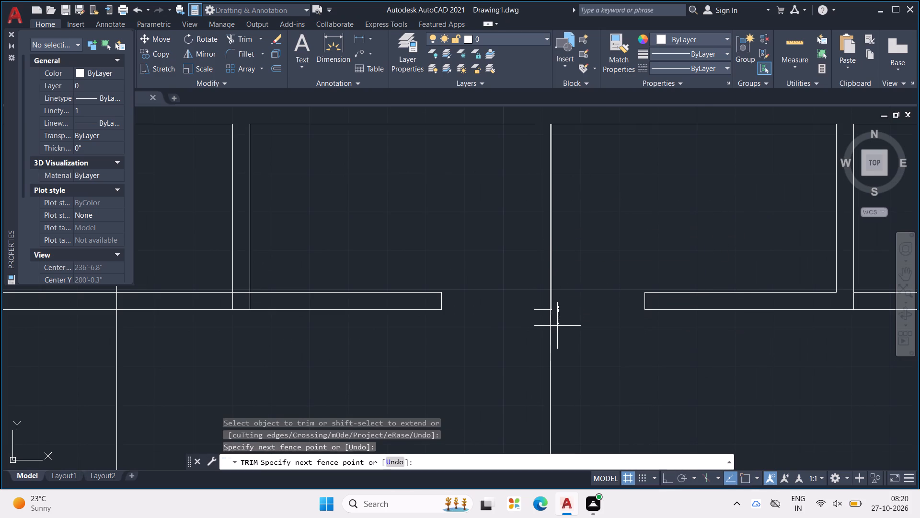
pyautogui.moveTo(557, 326); pyautogui.dragTo(555, 327)
pyautogui.press('Escape')
# Delete the full-height vertical line that nearly coincides with the right line of the short central partition.
pyautogui.moveTo(564, 306); pyautogui.dragTo(504, 363)
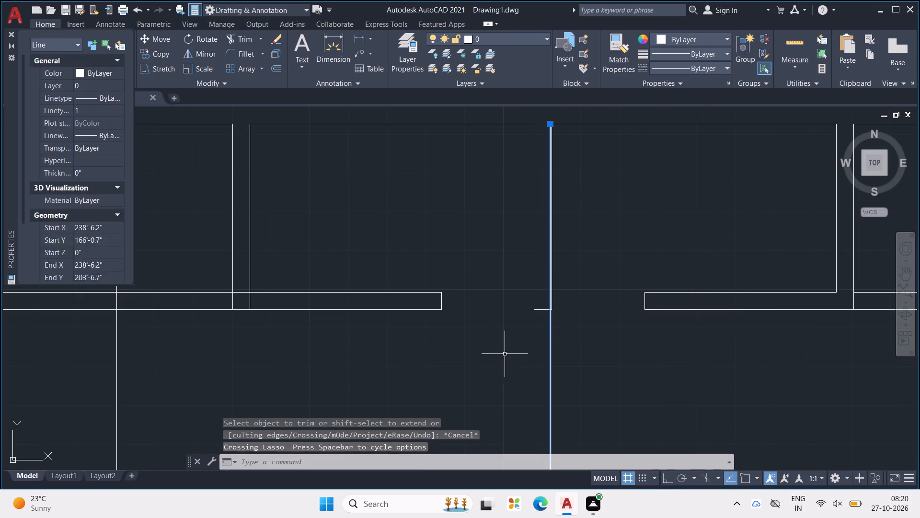
pyautogui.press('Escape')
pyautogui.press('Escape')
pyautogui.moveTo(567, 326); pyautogui.dragTo(498, 342)
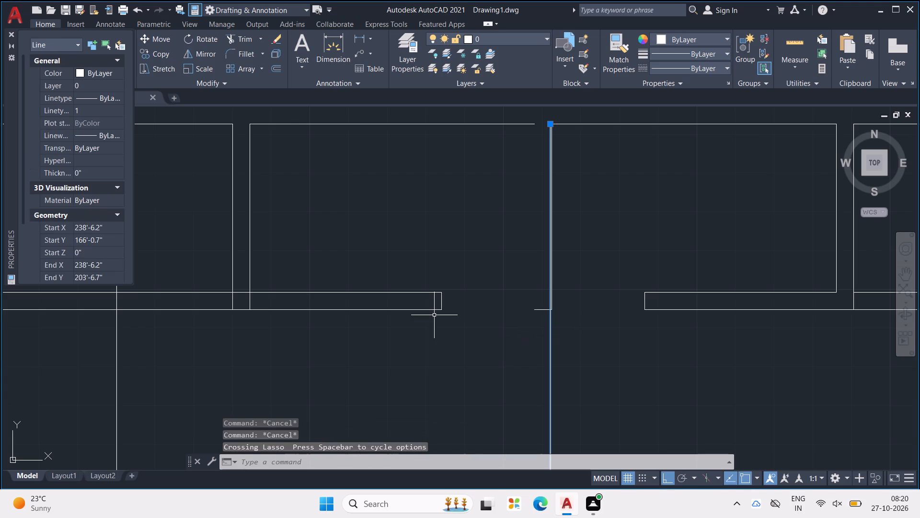
pyautogui.press('Delete')
pyautogui.press('Escape')
pyautogui.press('Escape')
pyautogui.press('Escape')
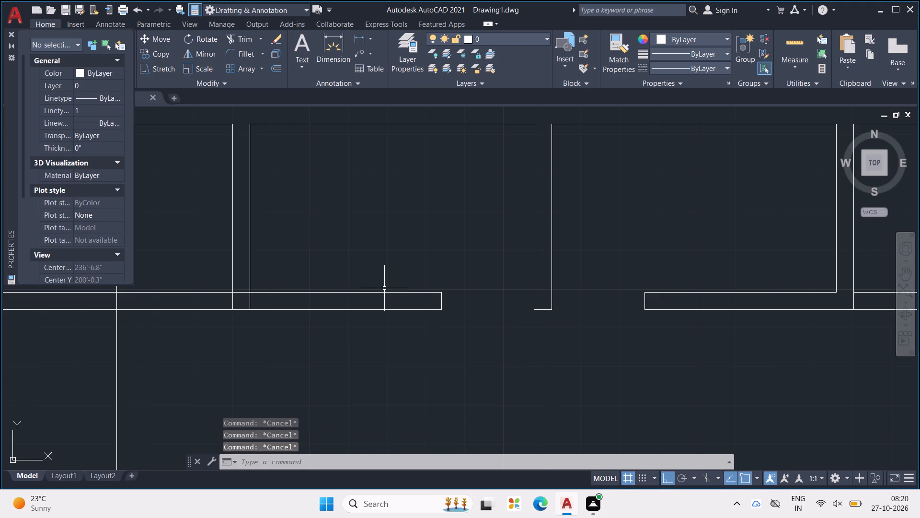
# Offset the remaining line of the short central partition 9" to the left.
pyautogui.write('OFF')
pyautogui.press('Return')
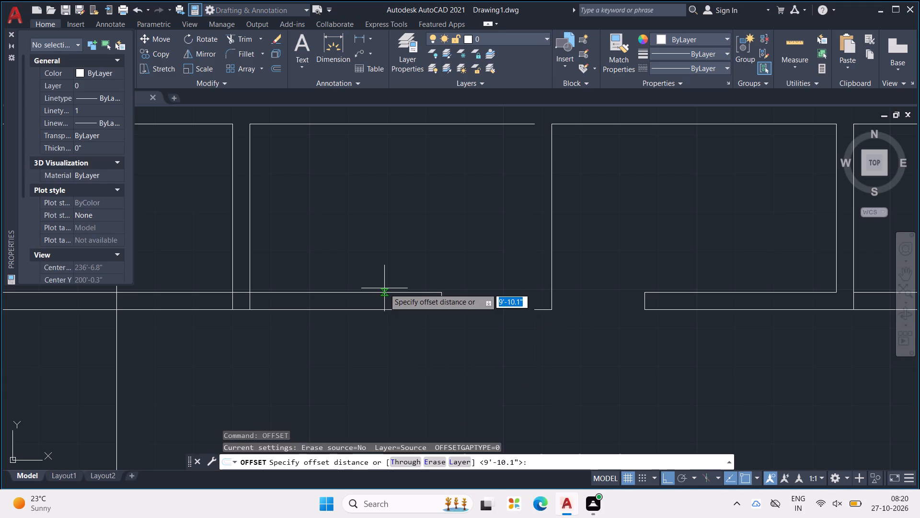
pyautogui.press('9')
pyautogui.hotkey('shift', '"')
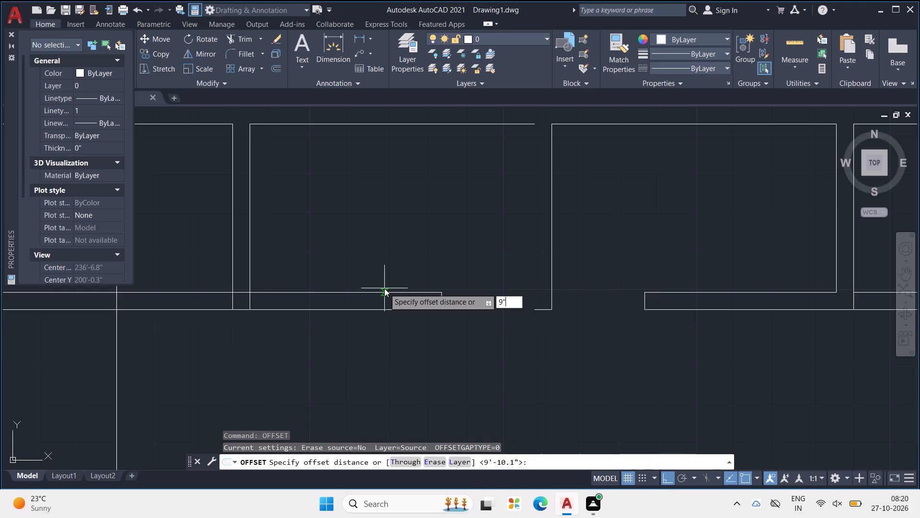
pyautogui.press('Return')
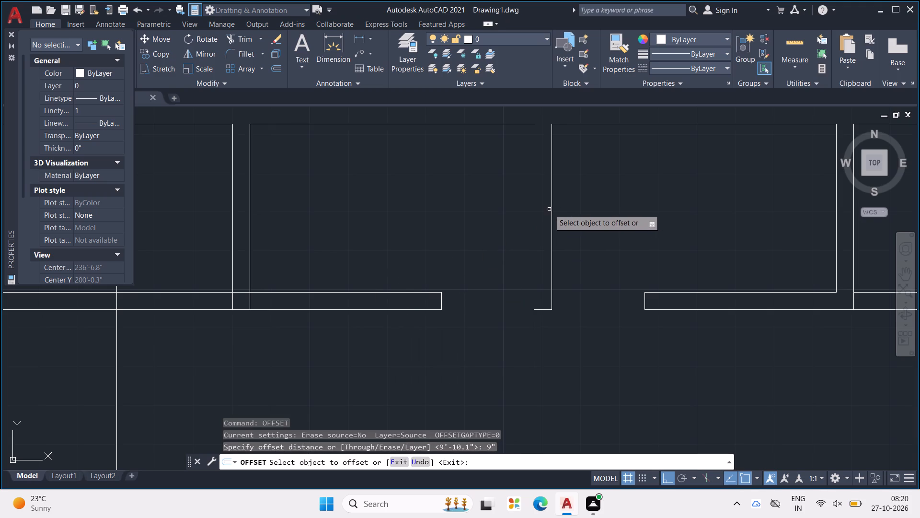
pyautogui.click(553, 207)
pyautogui.click(509, 210)
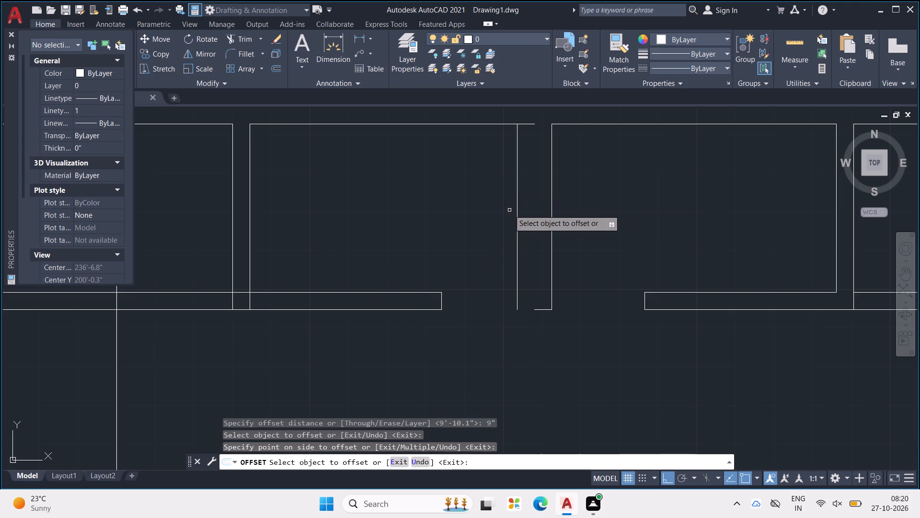
pyautogui.press('Escape')
pyautogui.press('Escape')
pyautogui.press('Escape')
pyautogui.press('Escape')
pyautogui.press('Escape')
# Extend both lines of the short central partition down to the full-width horizontal wall below.
pyautogui.press('e')
pyautogui.press('x')
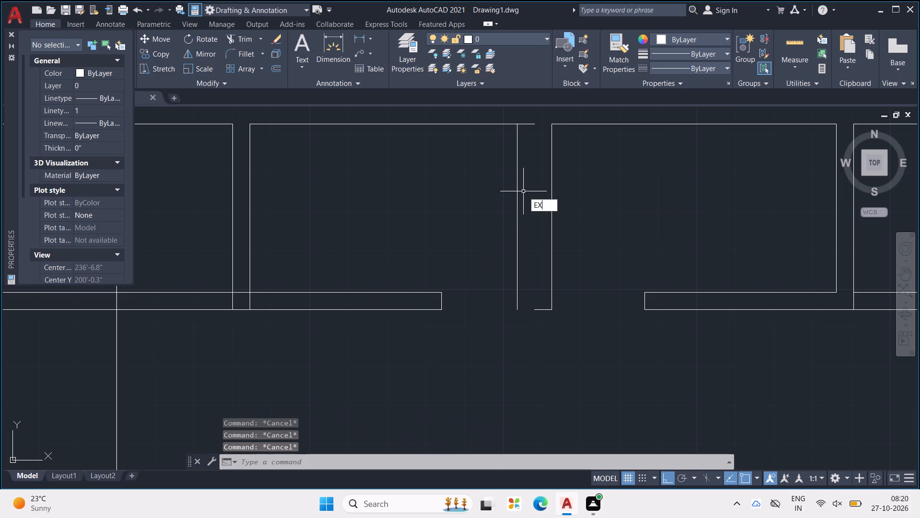
pyautogui.press('Return')
pyautogui.scroll(-3, 522, 240)
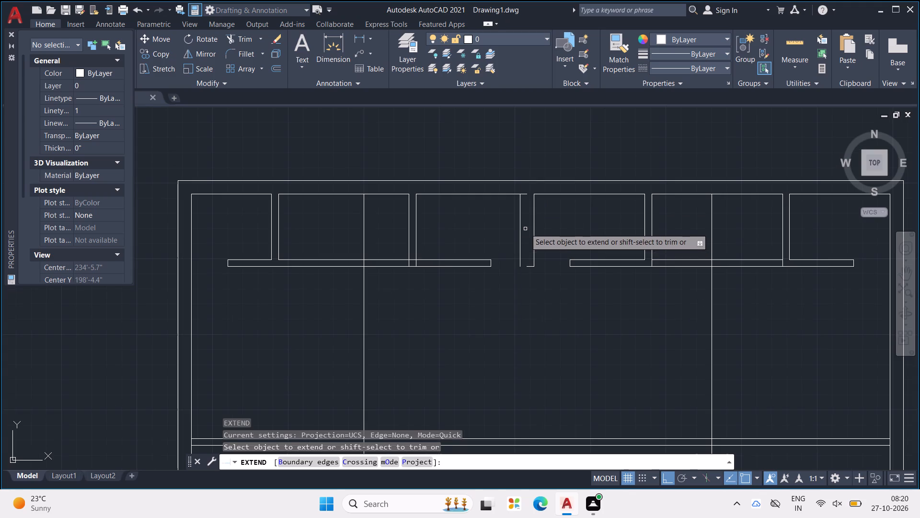
pyautogui.click(520, 232)
pyautogui.click(536, 246)
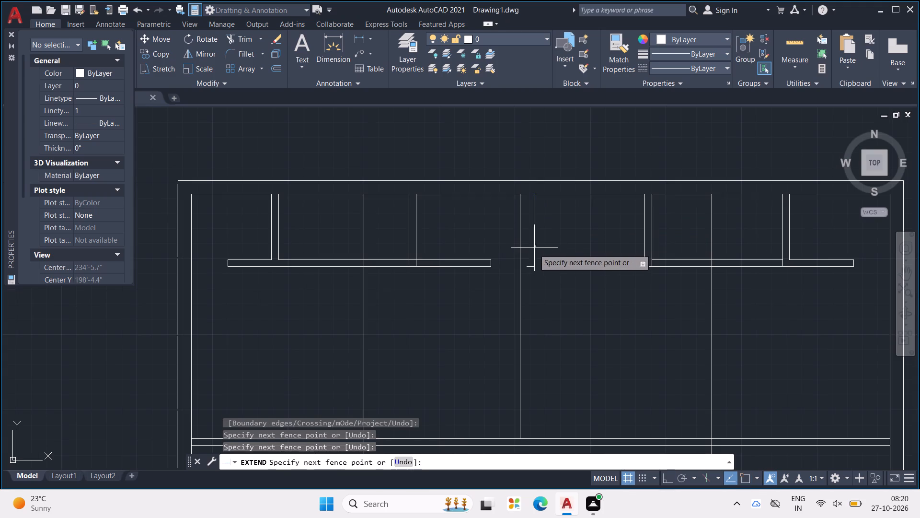
pyautogui.click(527, 249)
pyautogui.click(526, 266)
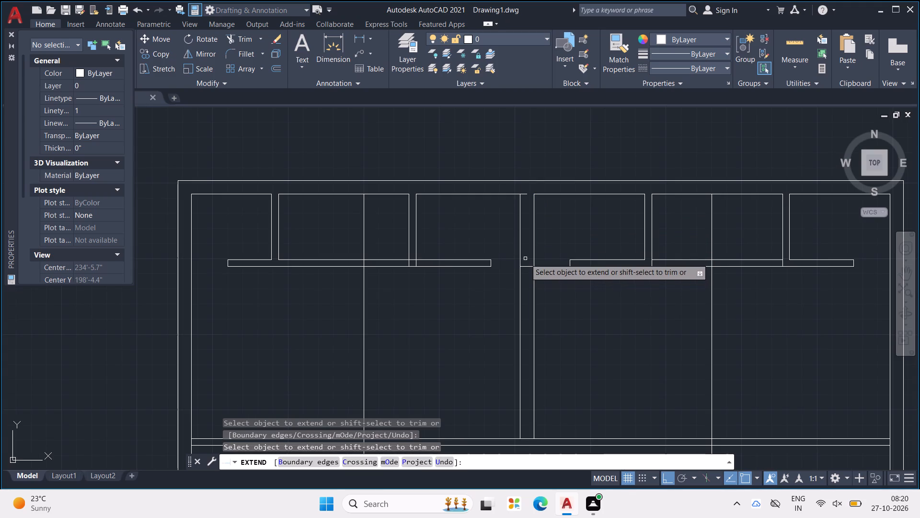
pyautogui.scroll(-3, 536, 235)
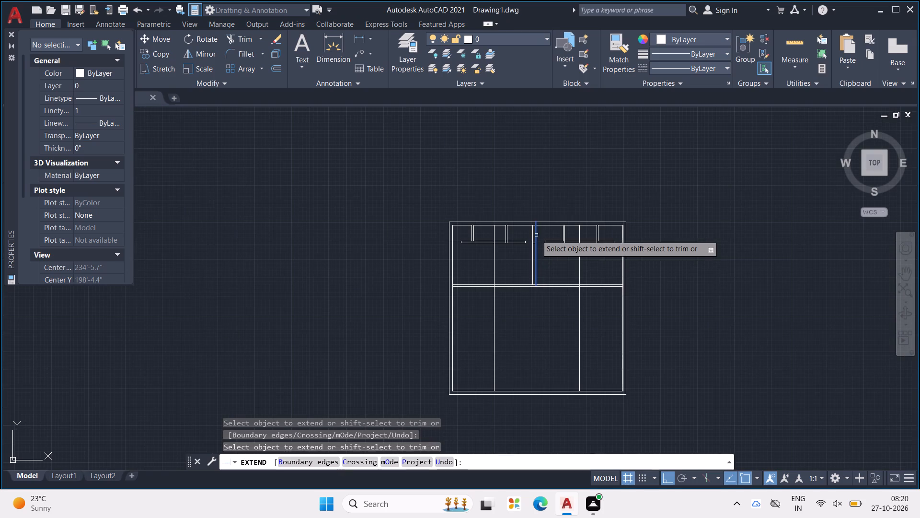
pyautogui.scroll(2, 501, 260)
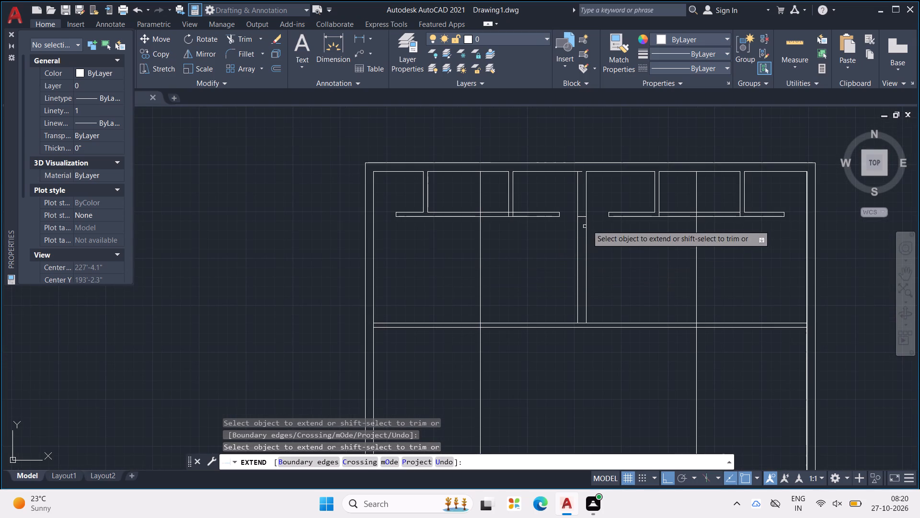
pyautogui.press('Escape')
pyautogui.press('Escape')
pyautogui.press('Escape')
# Trim the overshooting stub of the top wall's inner line between the two central wall lines.
pyautogui.scroll(1, 581, 175)
pyautogui.press('Escape')
pyautogui.write('TR')
pyautogui.press('Return')
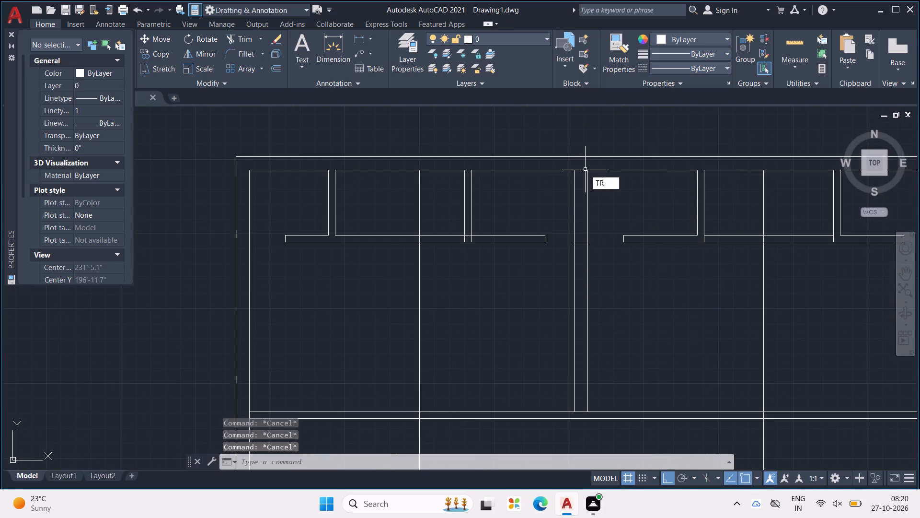
pyautogui.scroll(2, 581, 172)
pyautogui.moveTo(574, 165); pyautogui.dragTo(569, 179)
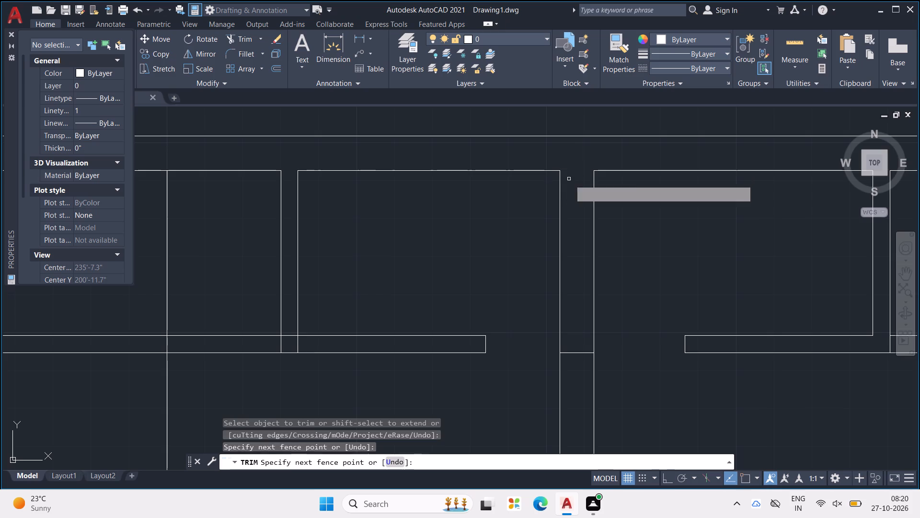
# Trim the two long vertical lines where they cross the small rooms above the short horizontal partitions.
pyautogui.scroll(-3, 576, 178)
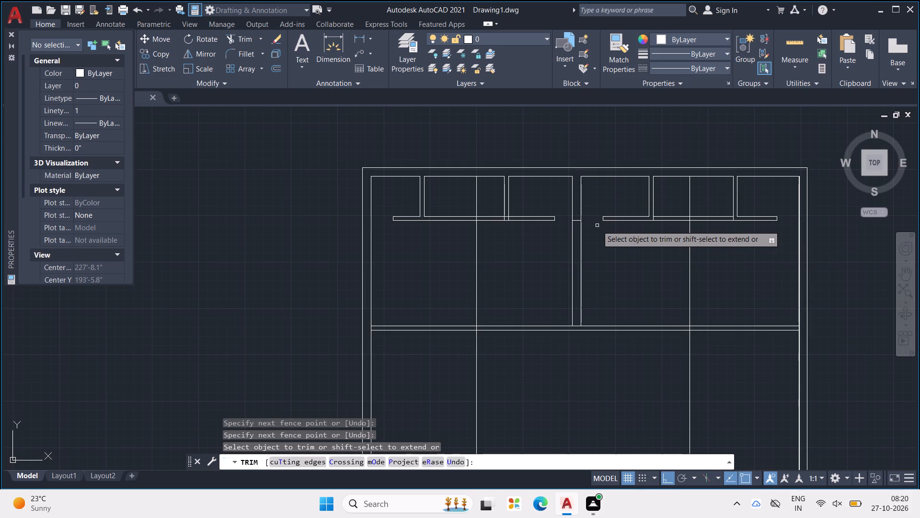
pyautogui.moveTo(688, 200); pyautogui.dragTo(710, 198)
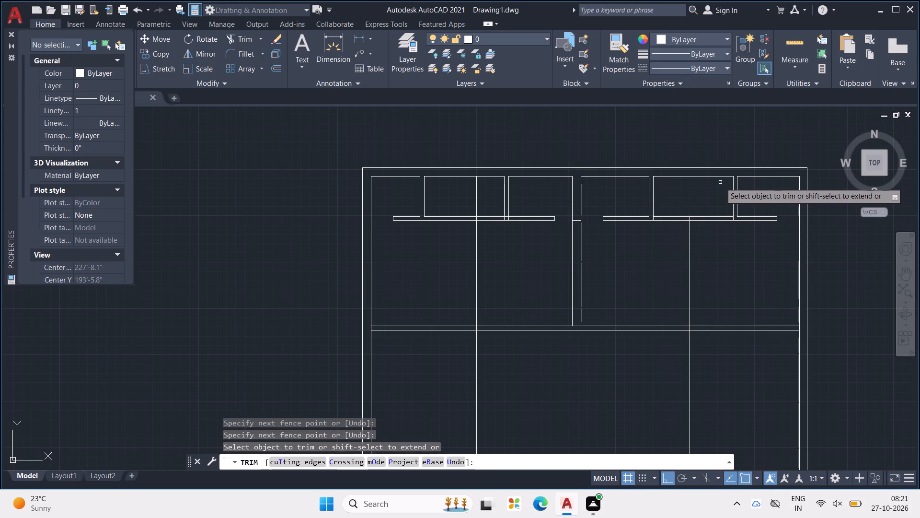
pyautogui.scroll(2, 496, 188)
pyautogui.moveTo(487, 187); pyautogui.dragTo(441, 201)
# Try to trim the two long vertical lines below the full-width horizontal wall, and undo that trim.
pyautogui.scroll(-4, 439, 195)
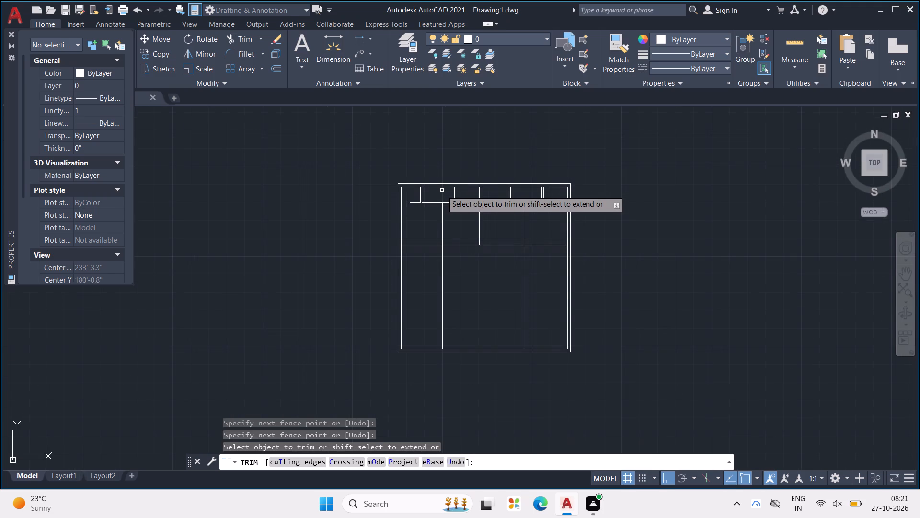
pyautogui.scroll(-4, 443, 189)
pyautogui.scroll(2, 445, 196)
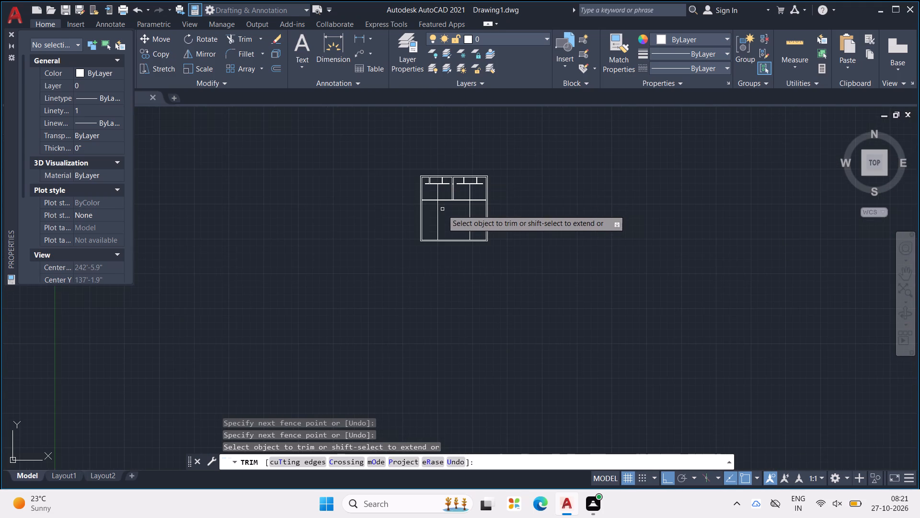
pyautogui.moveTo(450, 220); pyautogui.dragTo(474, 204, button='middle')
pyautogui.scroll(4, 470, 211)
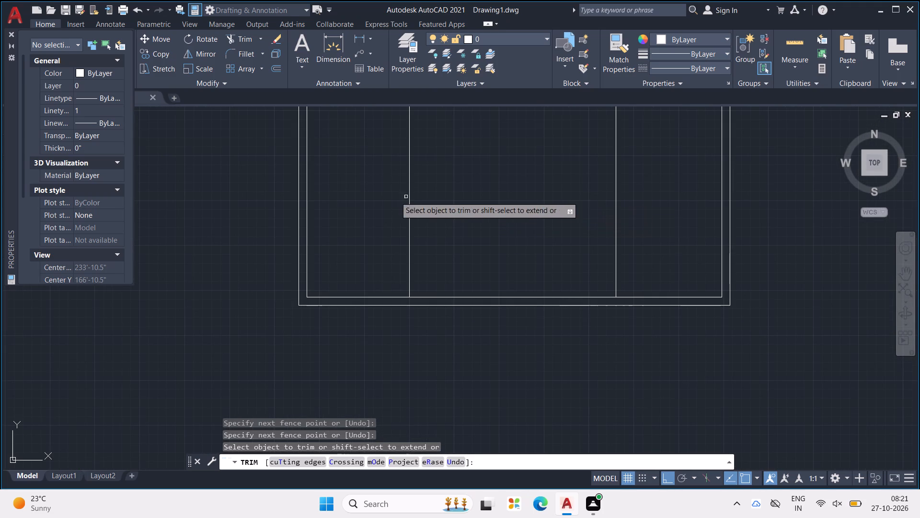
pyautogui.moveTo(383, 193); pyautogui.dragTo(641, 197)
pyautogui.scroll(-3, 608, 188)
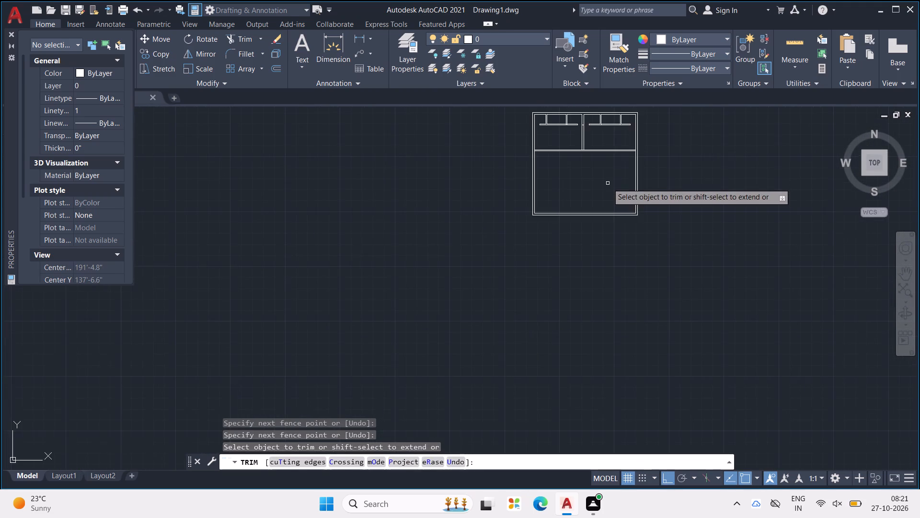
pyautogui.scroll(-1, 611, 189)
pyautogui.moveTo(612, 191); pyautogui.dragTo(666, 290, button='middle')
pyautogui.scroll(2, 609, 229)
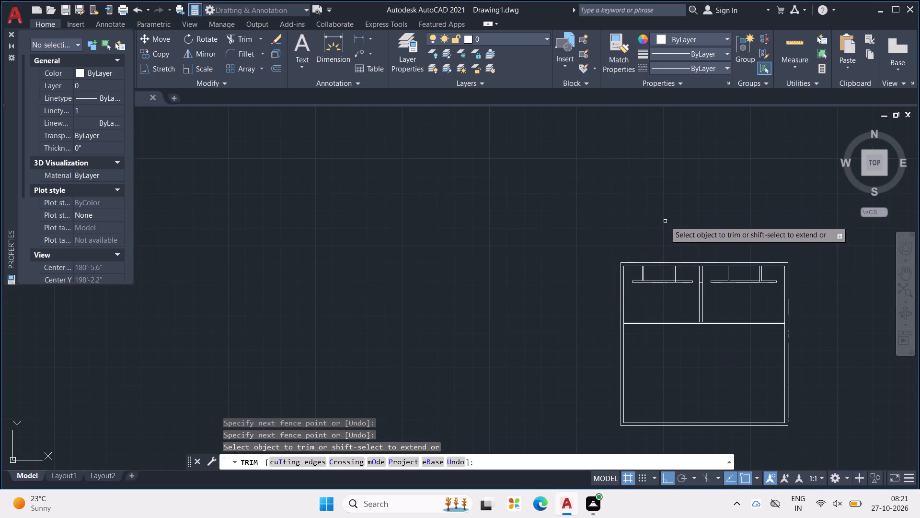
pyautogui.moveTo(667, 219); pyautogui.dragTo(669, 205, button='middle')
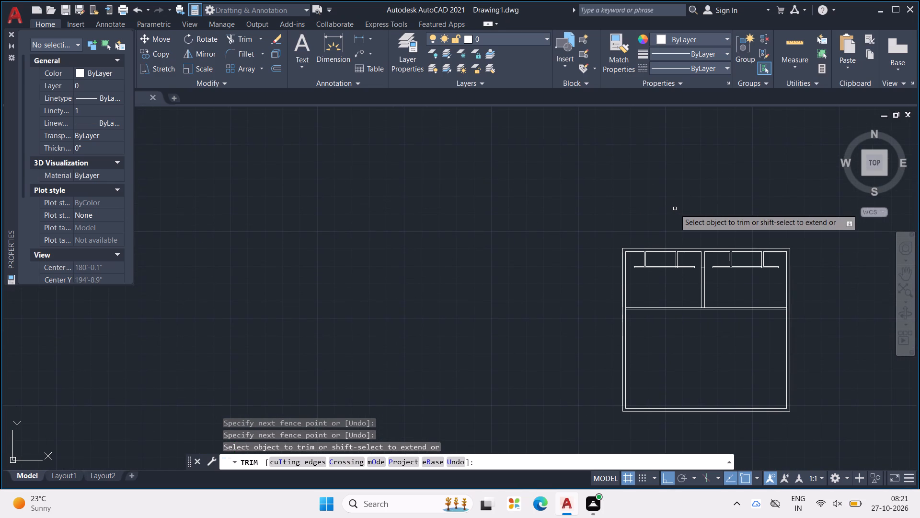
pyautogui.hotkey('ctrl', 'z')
# Trim the two long vertical lines below the full-width horizontal wall.
pyautogui.scroll(-3, 684, 206)
pyautogui.moveTo(592, 346); pyautogui.dragTo(759, 367)
pyautogui.press('Escape')
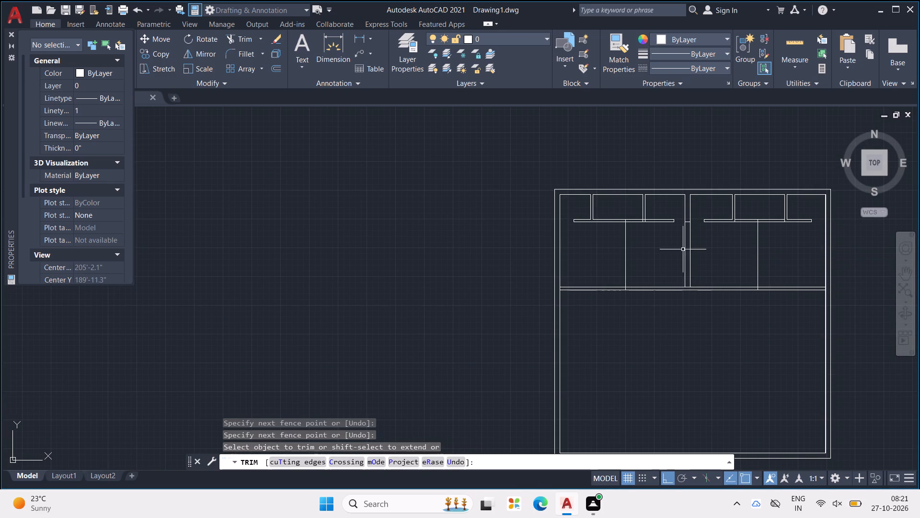
pyautogui.press('Escape')
pyautogui.press('Escape')
pyautogui.press('Escape')
# Offset the left intermediate vertical line 9" to the left and the right one 9" to the right.
pyautogui.press('o')
pyautogui.press('Escape')
pyautogui.press('Escape')
pyautogui.press('Escape')
pyautogui.press('Escape')
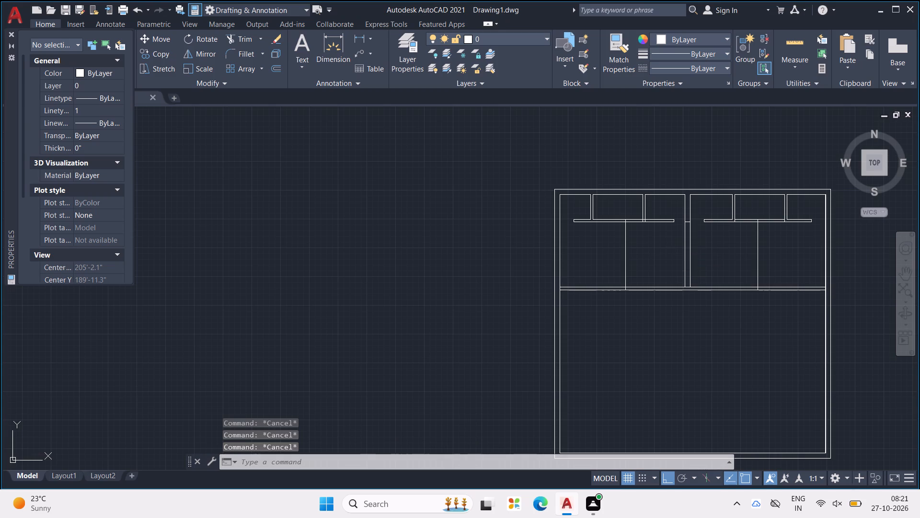
pyautogui.press('p')
pyautogui.press('Escape')
pyautogui.press('Escape')
pyautogui.press('Escape')
pyautogui.write('OF')
pyautogui.press('Return')
pyautogui.write('9"')
pyautogui.press('Return')
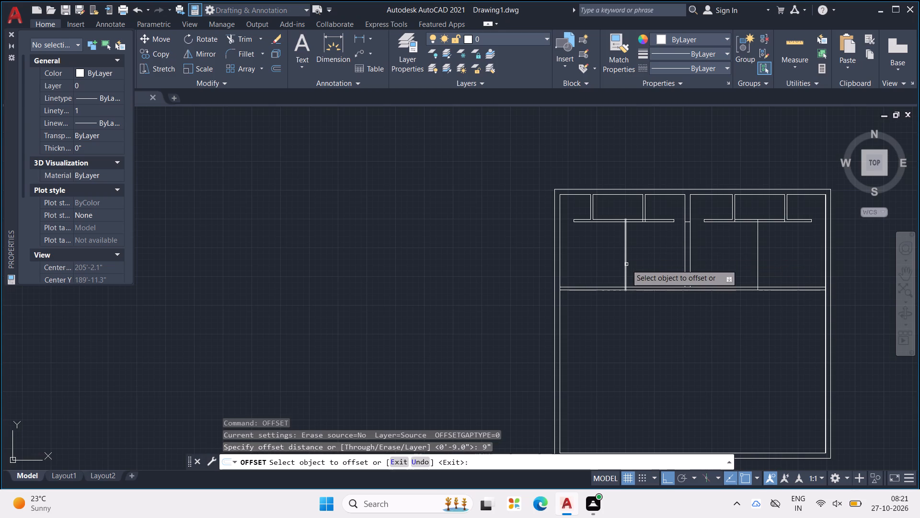
pyautogui.click(626, 264)
pyautogui.click(612, 266)
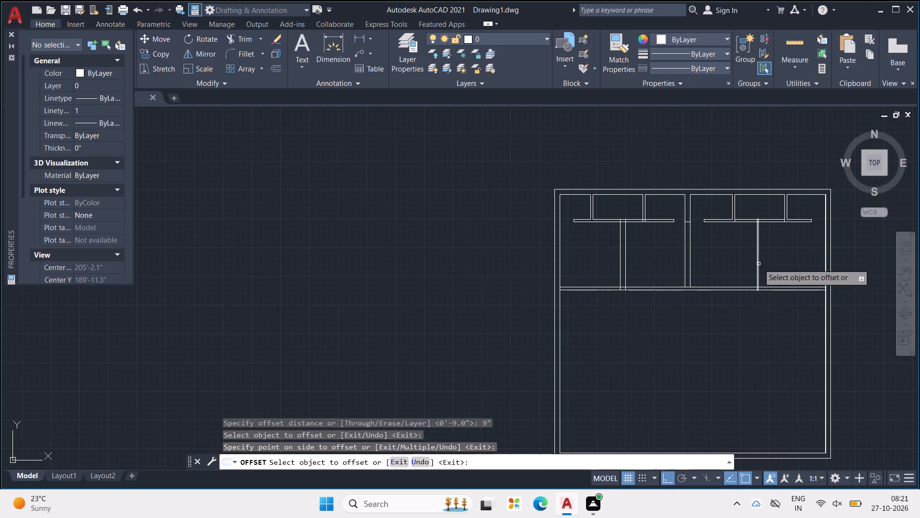
pyautogui.click(759, 264)
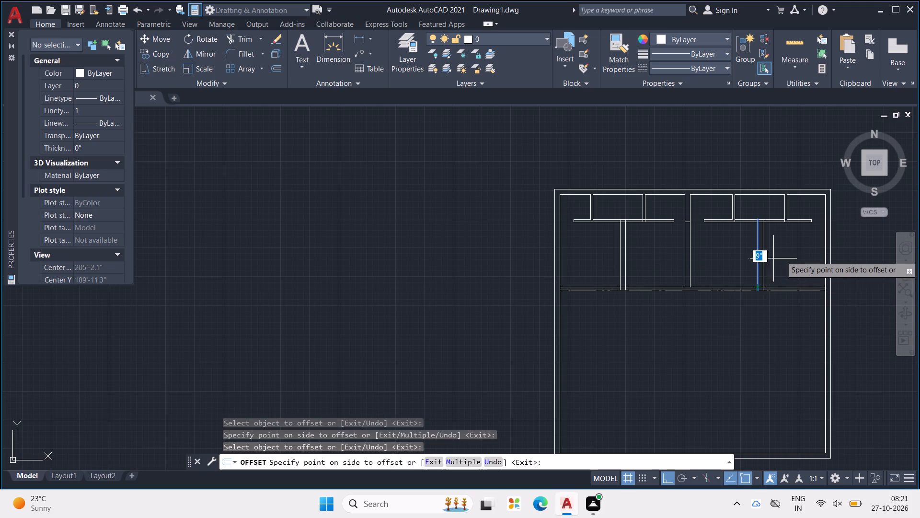
pyautogui.click(783, 264)
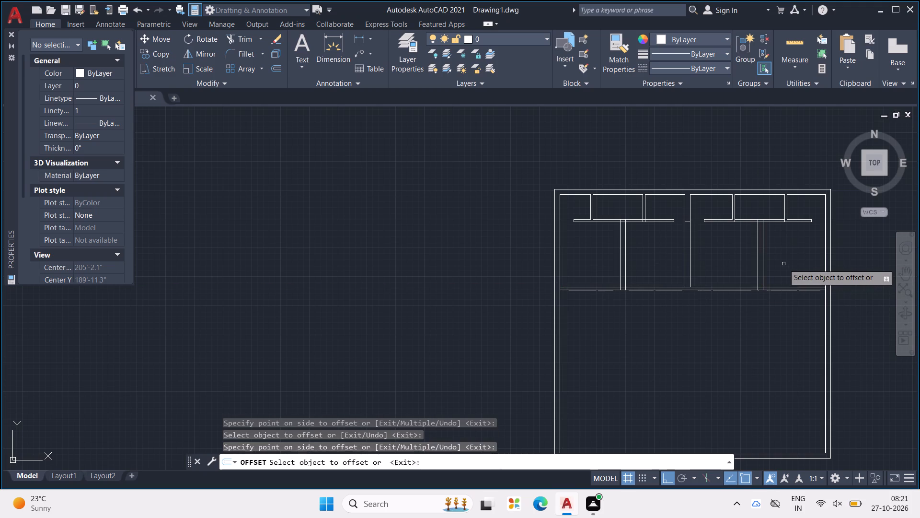
pyautogui.press('Escape')
pyautogui.press('Escape')
pyautogui.press('Escape')
pyautogui.press('Escape')
# Draw a line 2' left from the top of the left 9" wall's outer line, turning down across the partition.
pyautogui.scroll(2, 619, 218)
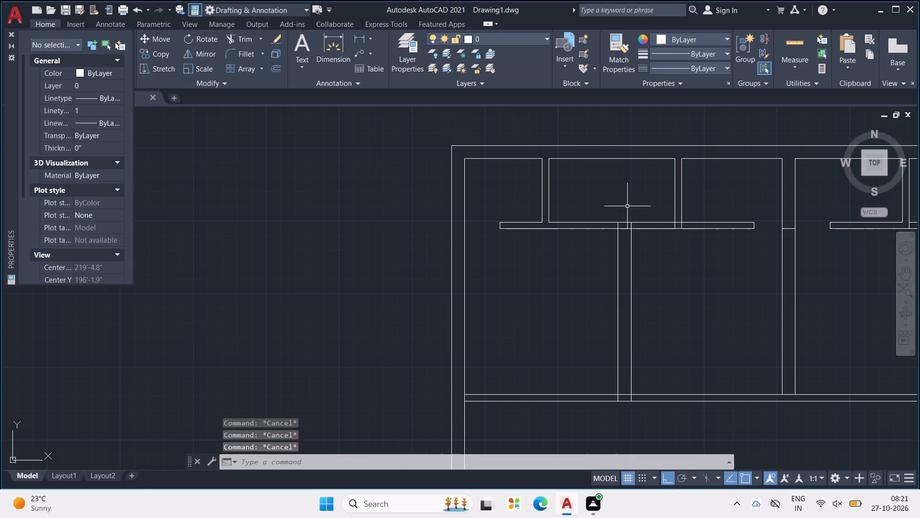
pyautogui.press('Escape')
pyautogui.press('l')
pyautogui.press('Return')
pyautogui.scroll(2, 606, 211)
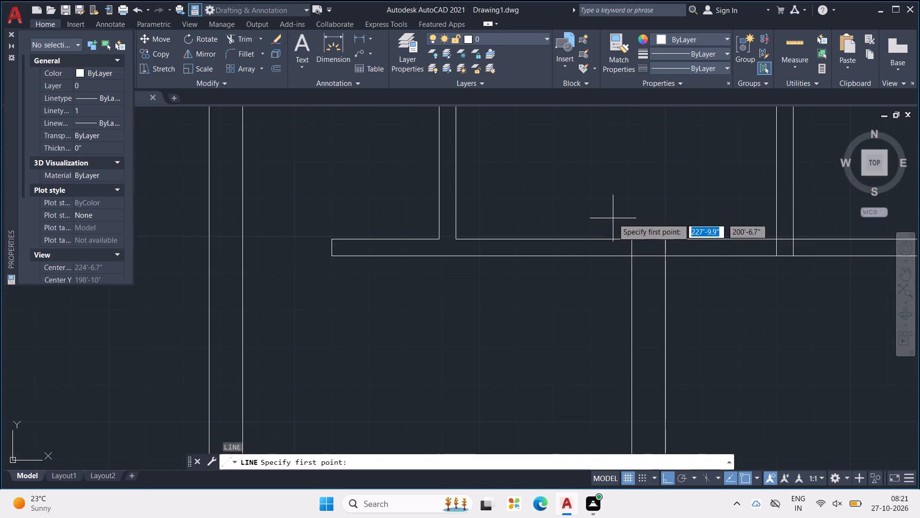
pyautogui.click(634, 239)
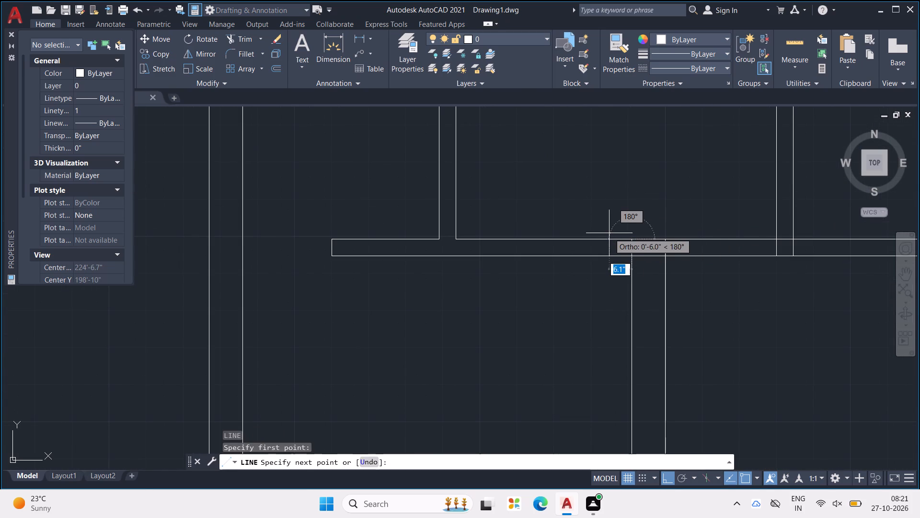
pyautogui.press('2')
pyautogui.press("'")
pyautogui.press('Return')
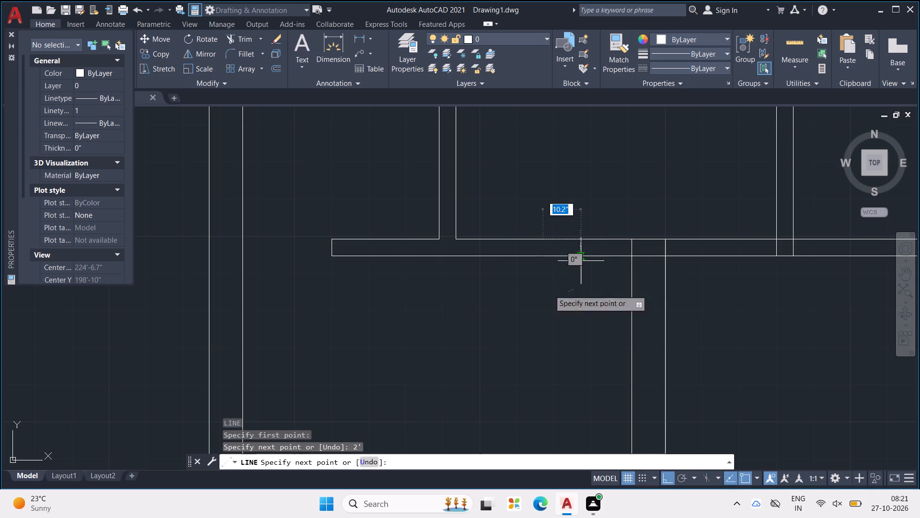
pyautogui.click(503, 354)
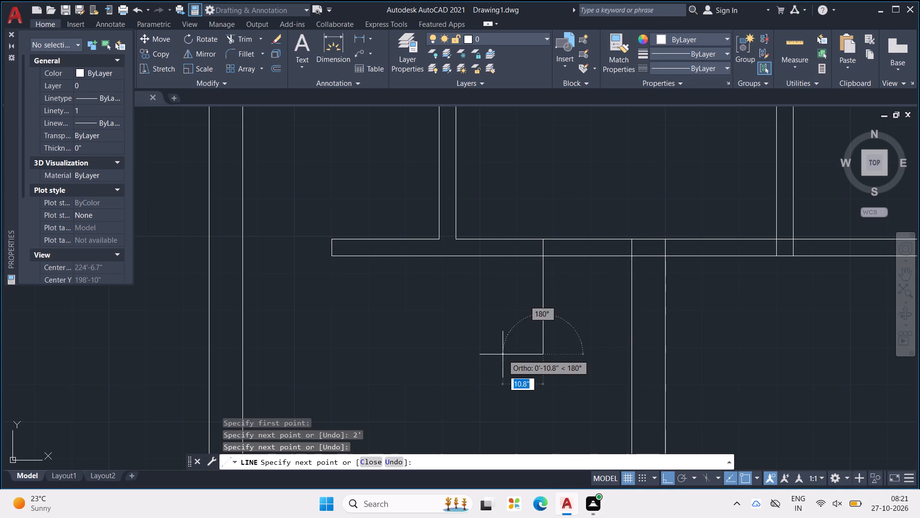
pyautogui.press('Escape')
pyautogui.press('Escape')
pyautogui.press('Escape')
pyautogui.press('Escape')
# Trim the left horizontal partition between the marking line and the 9" wall to form the 2' door opening.
pyautogui.press('t')
pyautogui.press('r')
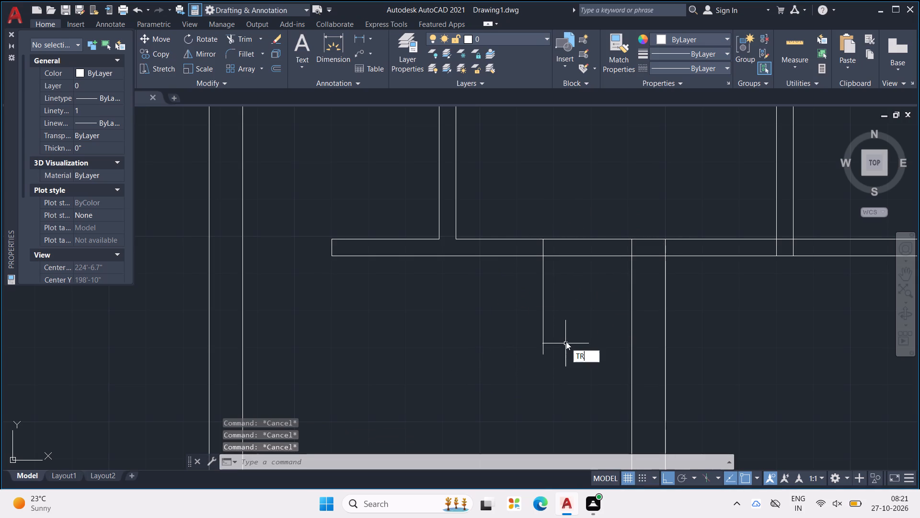
pyautogui.press('Return')
pyautogui.moveTo(562, 227); pyautogui.dragTo(554, 271)
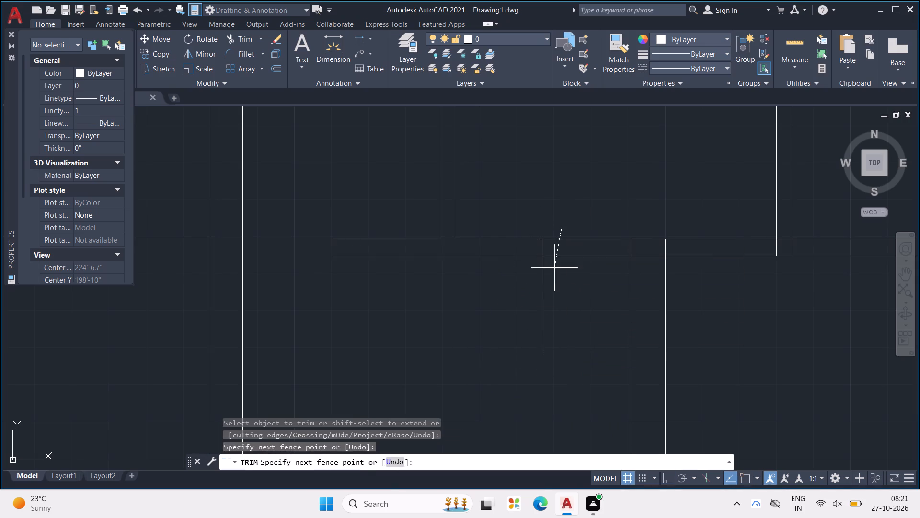
pyautogui.moveTo(554, 271); pyautogui.dragTo(529, 305)
pyautogui.scroll(-3, 530, 304)
pyautogui.moveTo(707, 307); pyautogui.dragTo(503, 299, button='middle')
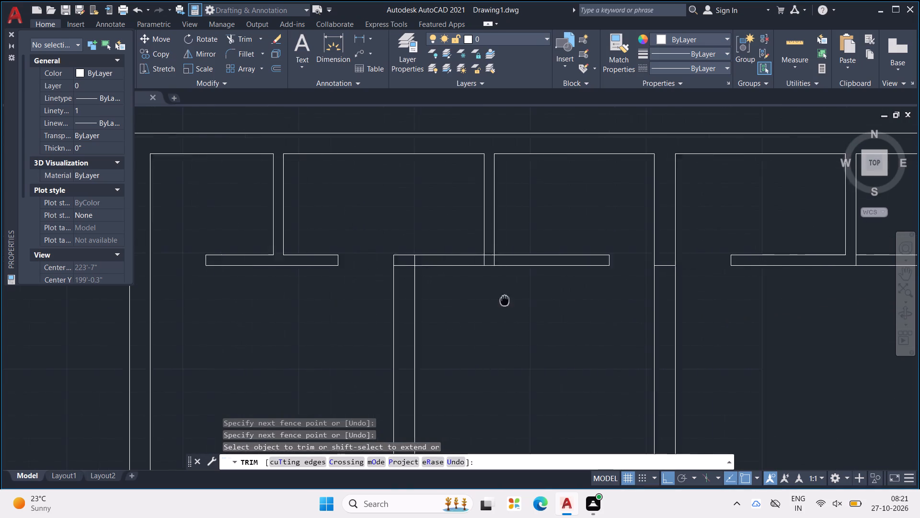
# Trim the overlapping lines at the corner where the left 9" wall meets the horizontal partition.
pyautogui.moveTo(503, 299); pyautogui.dragTo(484, 299, button='middle')
pyautogui.scroll(-3, 623, 264)
pyautogui.scroll(3, 552, 267)
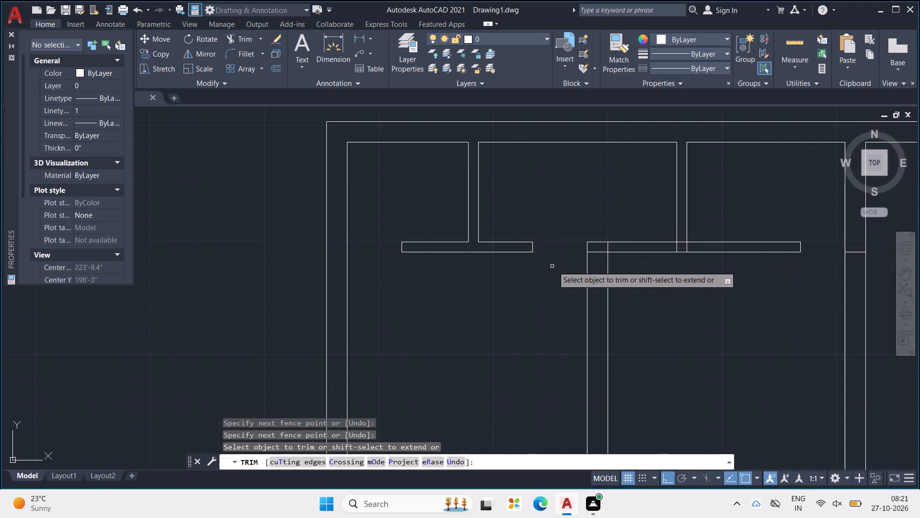
pyautogui.scroll(2, 593, 259)
pyautogui.moveTo(640, 232); pyautogui.dragTo(607, 241)
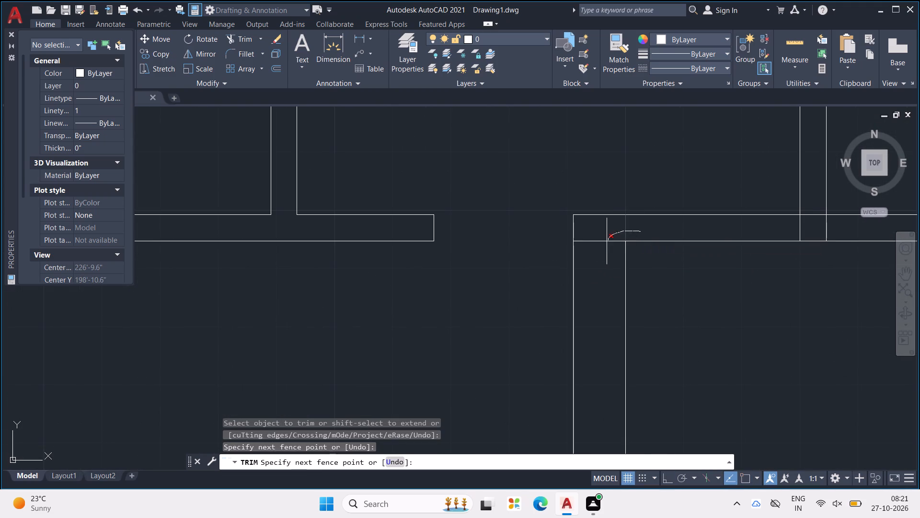
pyautogui.moveTo(607, 241); pyautogui.dragTo(607, 245)
pyautogui.scroll(-3, 616, 241)
# Trim the left outer wall's inner line between the two lines of the full-width horizontal wall.
pyautogui.moveTo(482, 330); pyautogui.dragTo(504, 299, button='middle')
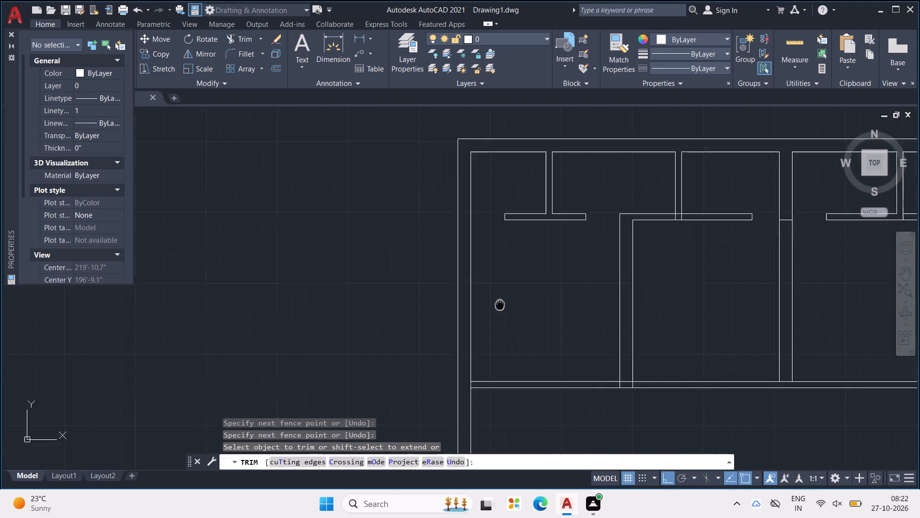
pyautogui.moveTo(504, 299); pyautogui.dragTo(557, 245, button='middle')
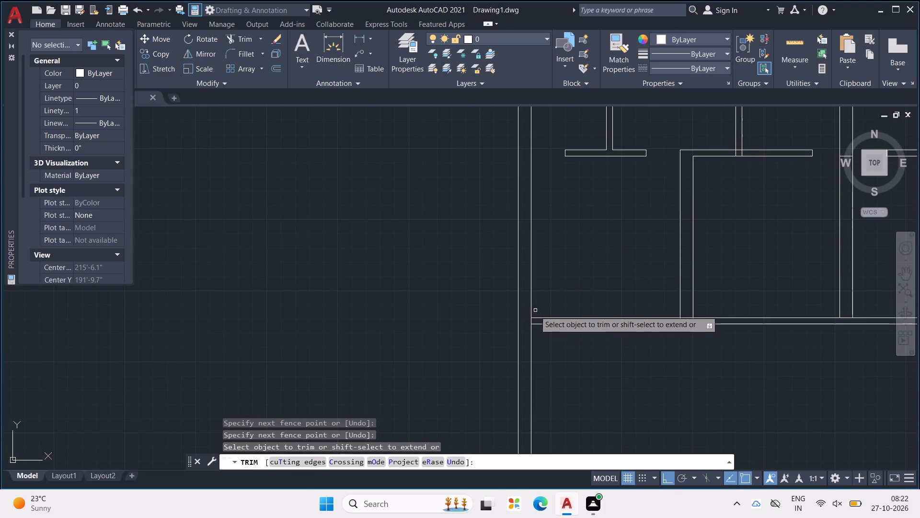
pyautogui.scroll(4, 534, 313)
pyautogui.moveTo(496, 358); pyautogui.dragTo(536, 351)
pyautogui.scroll(-3, 562, 303)
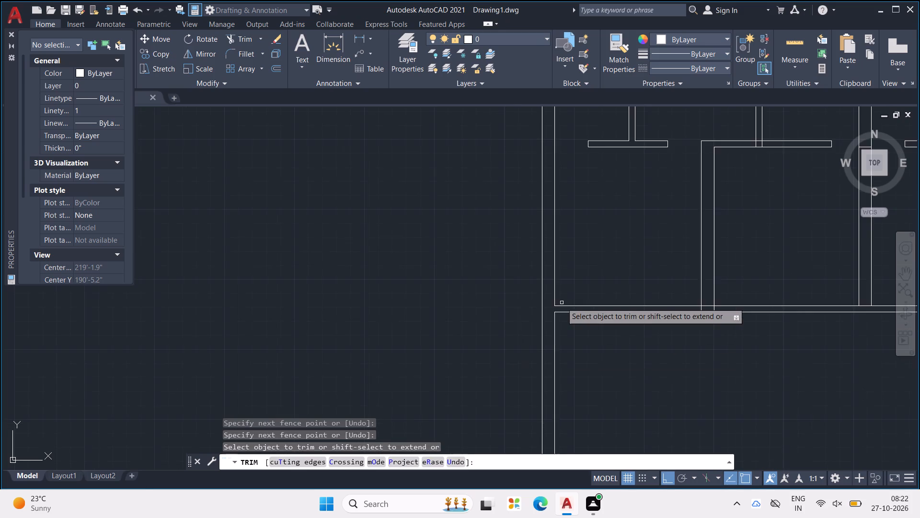
# Trim away the stray duplicate vertical line running beside the right outer wall's inner line.
pyautogui.scroll(-4, 562, 303)
pyautogui.moveTo(661, 316); pyautogui.dragTo(529, 332, button='middle')
pyautogui.scroll(3, 644, 319)
pyautogui.scroll(2, 756, 342)
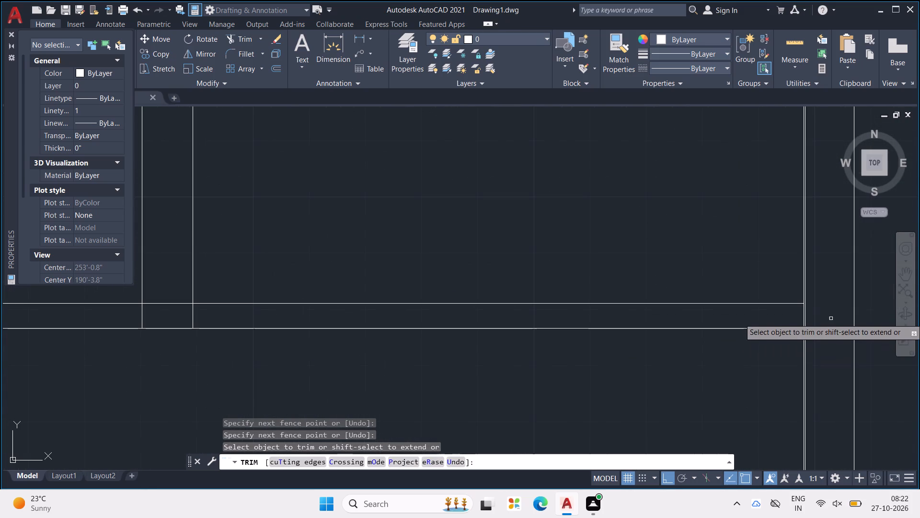
pyautogui.scroll(-6, 811, 330)
pyautogui.scroll(5, 811, 329)
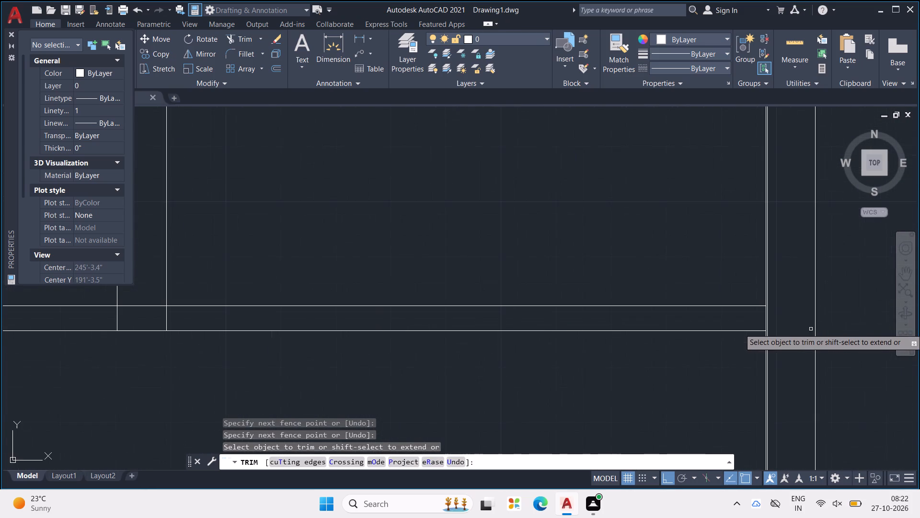
pyautogui.scroll(9, 780, 325)
pyautogui.scroll(-5, 710, 300)
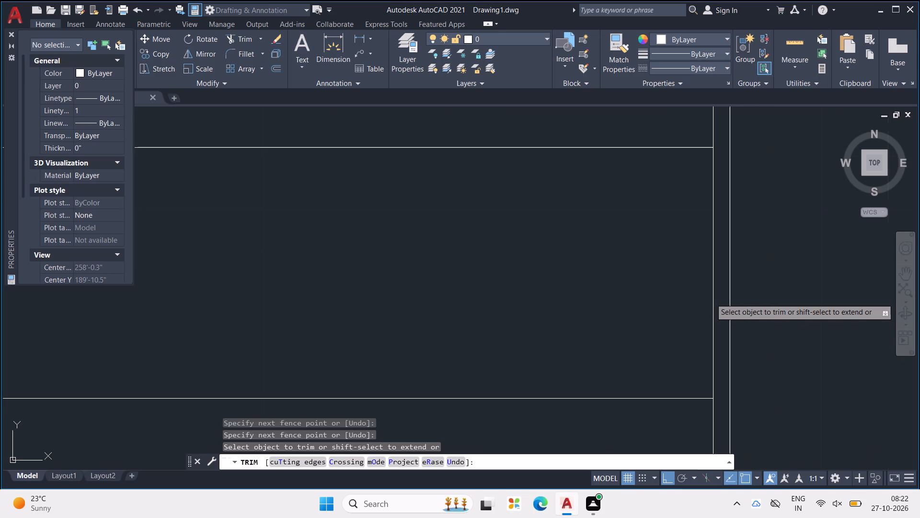
pyautogui.scroll(-3, 736, 287)
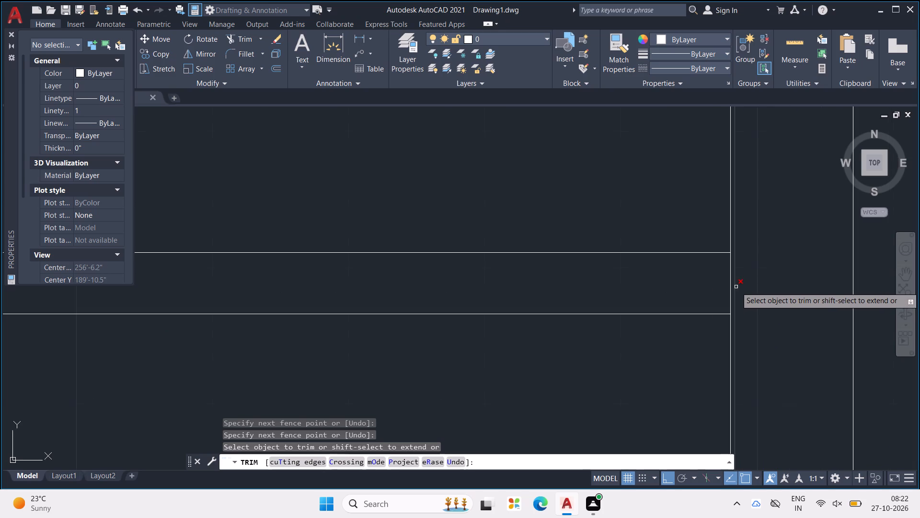
pyautogui.scroll(-9, 736, 287)
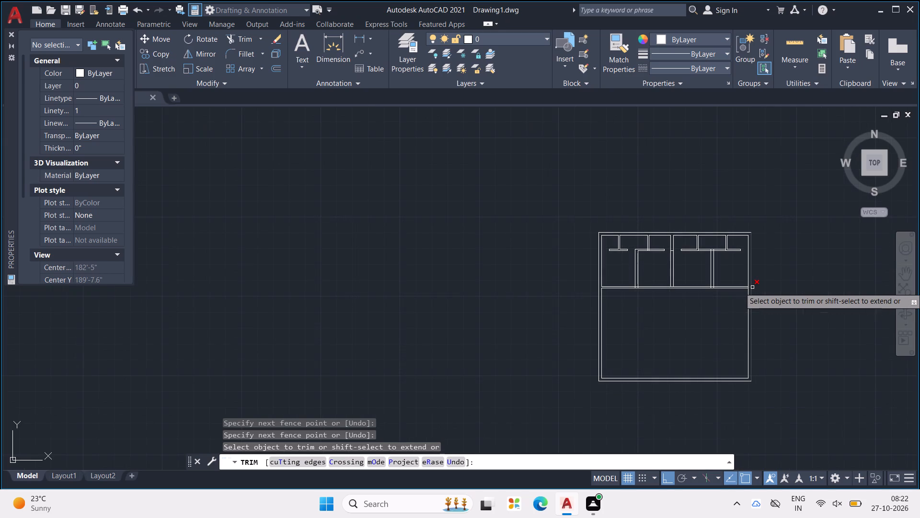
pyautogui.scroll(6, 749, 295)
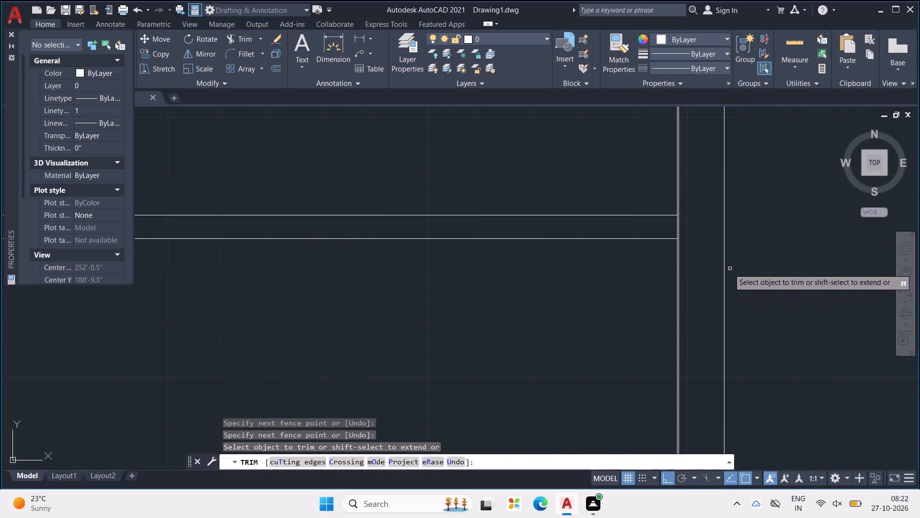
pyautogui.moveTo(692, 267); pyautogui.dragTo(822, 452, button='middle')
pyautogui.scroll(-1, 751, 349)
pyautogui.scroll(-2, 815, 440)
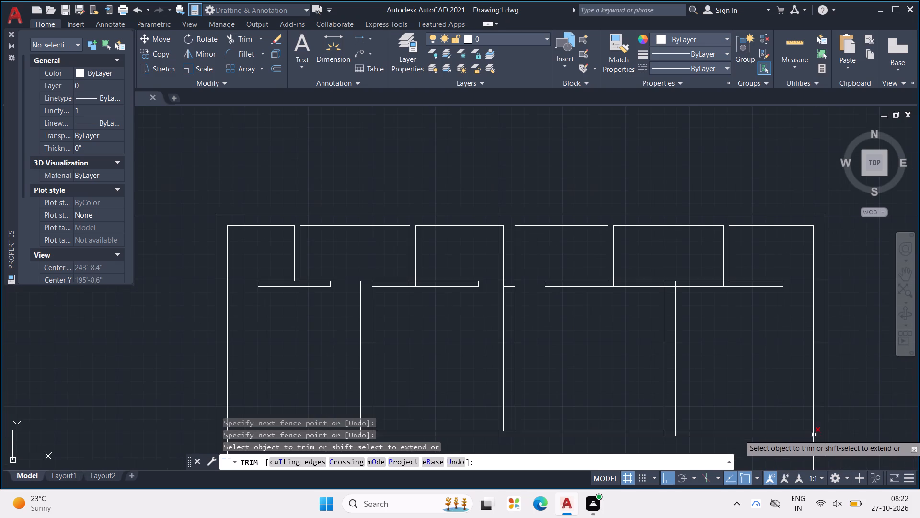
pyautogui.scroll(2, 806, 414)
pyautogui.scroll(-2, 821, 396)
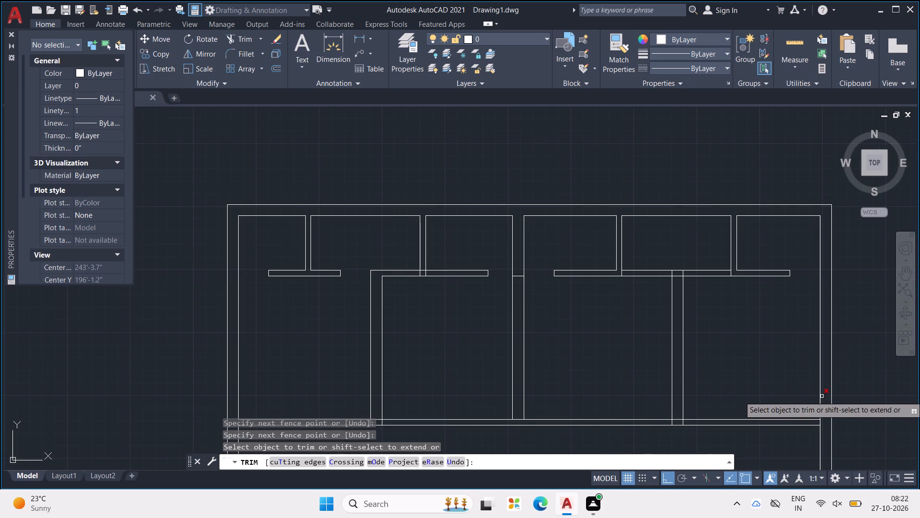
pyautogui.scroll(5, 817, 225)
pyautogui.scroll(3, 782, 177)
pyautogui.click(784, 174)
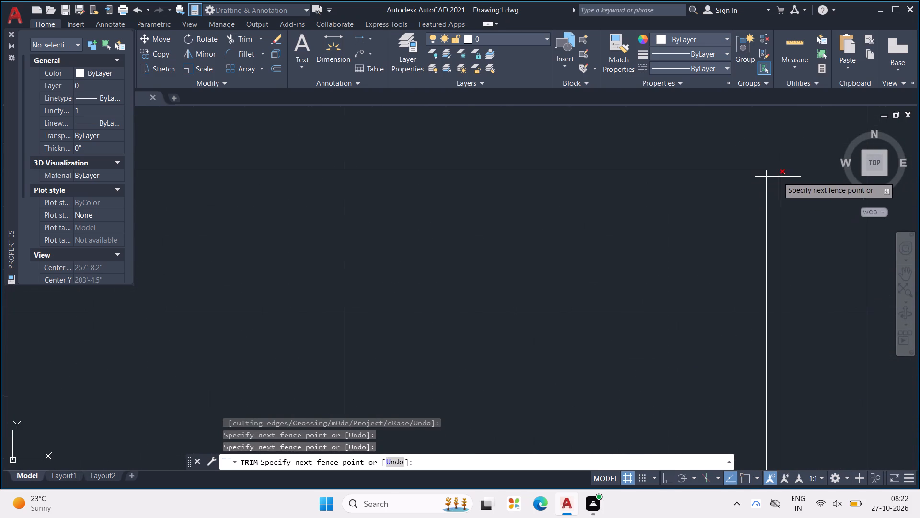
pyautogui.click(778, 177)
# Trim the right outer wall's inner line between the two lines of the full-width horizontal wall.
pyautogui.scroll(-10, 785, 172)
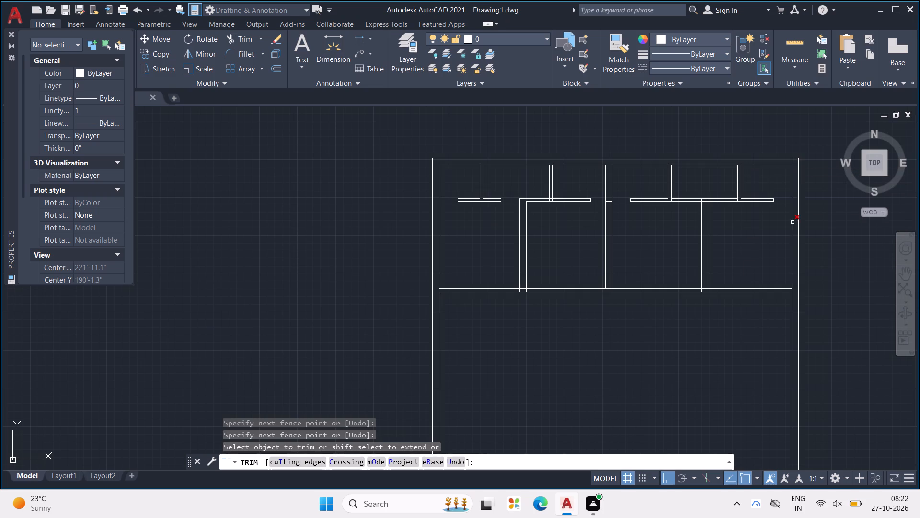
pyautogui.scroll(4, 784, 300)
pyautogui.click(797, 272)
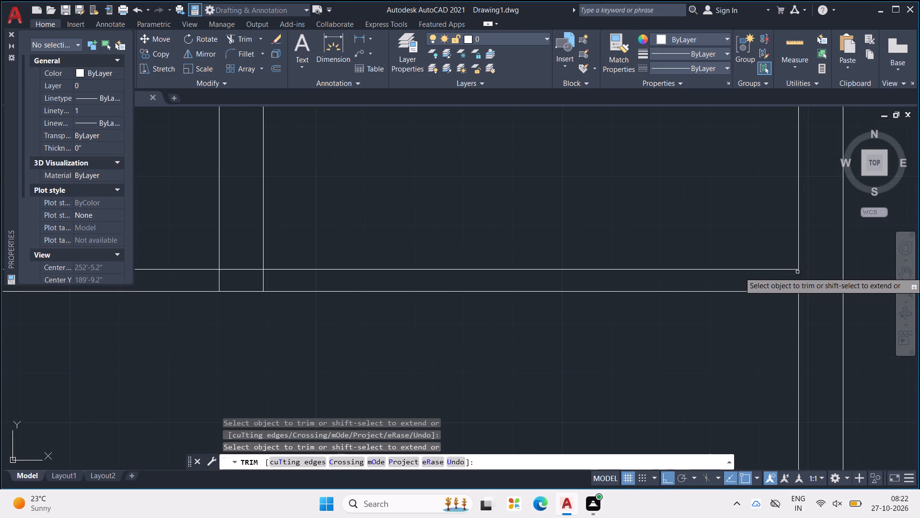
pyautogui.scroll(-4, 798, 271)
pyautogui.scroll(3, 664, 271)
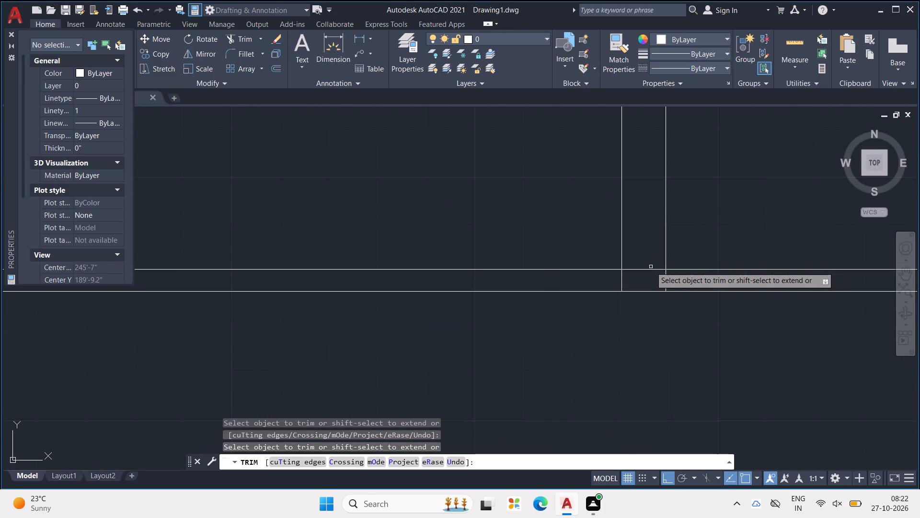
pyautogui.scroll(-3, 652, 265)
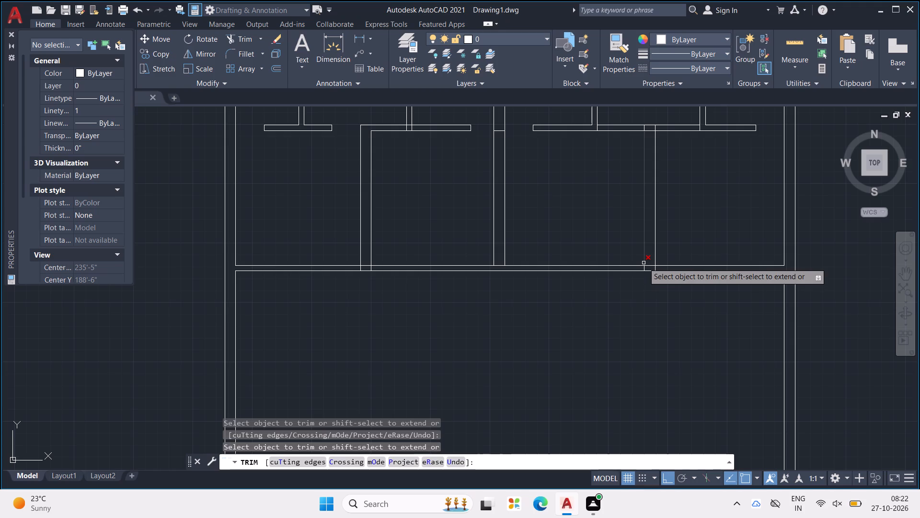
pyautogui.press('Escape')
pyautogui.moveTo(644, 246); pyautogui.dragTo(632, 328, button='middle')
pyautogui.scroll(-1, 644, 246)
pyautogui.press('Escape')
pyautogui.scroll(-1, 632, 328)
pyautogui.press('Escape')
pyautogui.press('Escape')
# Draw a line 2' right from the top of the right 9" wall's outer line, turning down across the partition.
pyautogui.press('l')
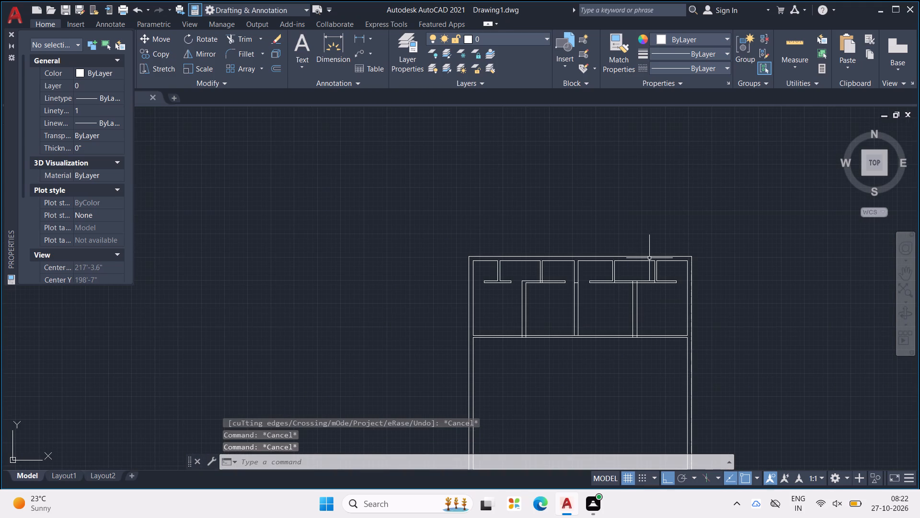
pyautogui.press('Return')
pyautogui.scroll(2, 651, 235)
pyautogui.scroll(2, 640, 285)
pyautogui.moveTo(636, 309); pyautogui.dragTo(703, 204, button='middle')
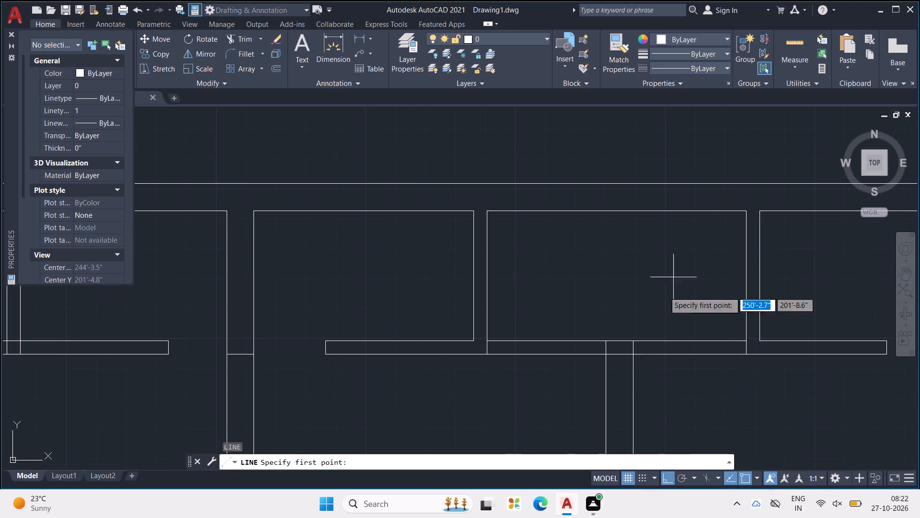
pyautogui.click(632, 341)
pyautogui.write("2'")
pyautogui.press('Return')
pyautogui.click(698, 405)
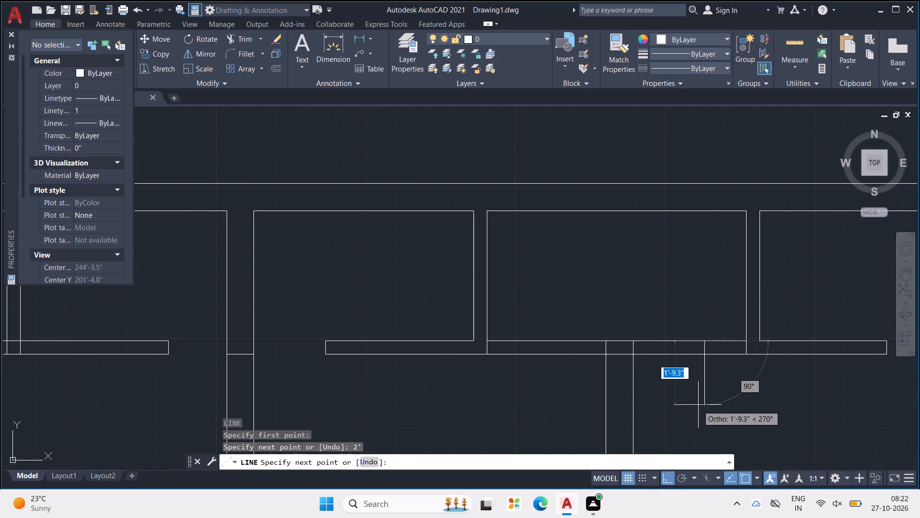
pyautogui.press('Escape')
pyautogui.press('Escape')
pyautogui.press('Escape')
pyautogui.press('Escape')
# Trim the right horizontal partition between the 9" wall and the marking line for a 2' door opening, and trim the marking line's excess.
pyautogui.write('TR')
pyautogui.press('\\')
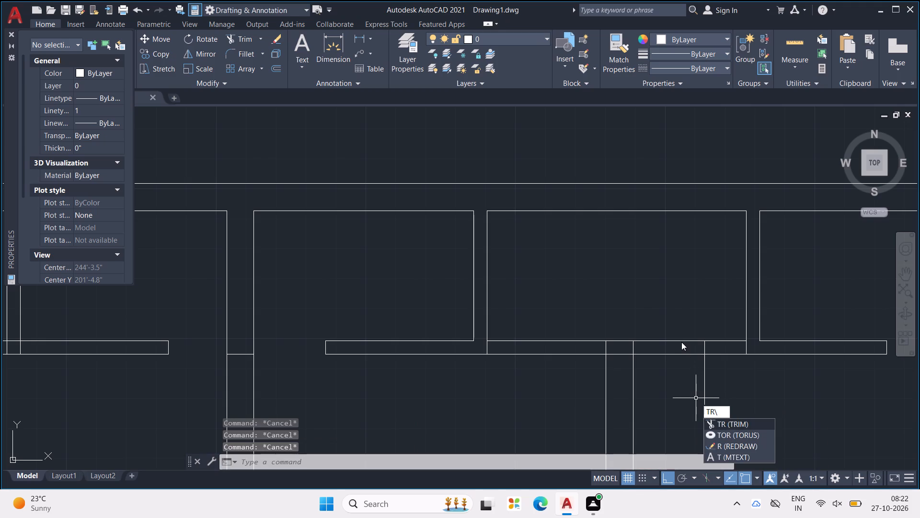
pyautogui.press('Return')
pyautogui.moveTo(671, 294); pyautogui.dragTo(673, 366)
pyautogui.moveTo(677, 364); pyautogui.dragTo(689, 366)
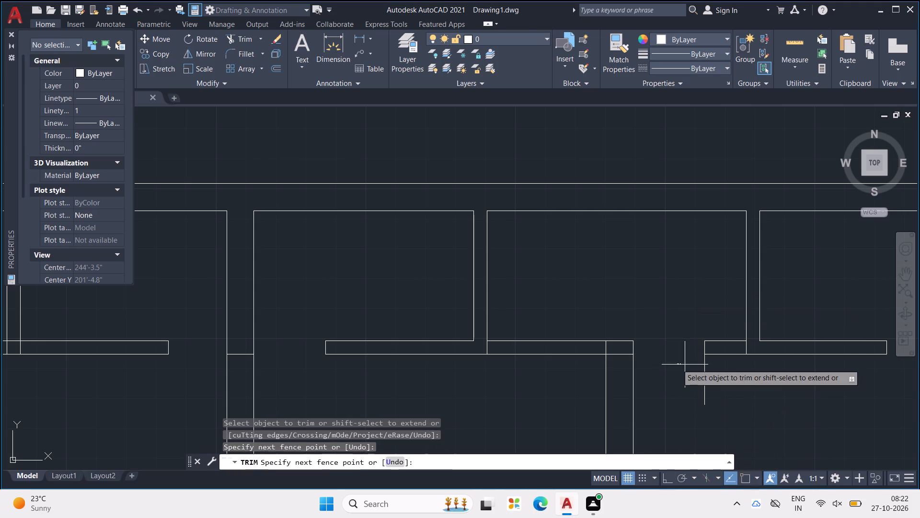
pyautogui.moveTo(689, 366); pyautogui.dragTo(720, 378)
# Trim the overlapping lines where the right horizontal partition meets the two vertical partitions and the right 9" wall.
pyautogui.moveTo(743, 347); pyautogui.dragTo(760, 351)
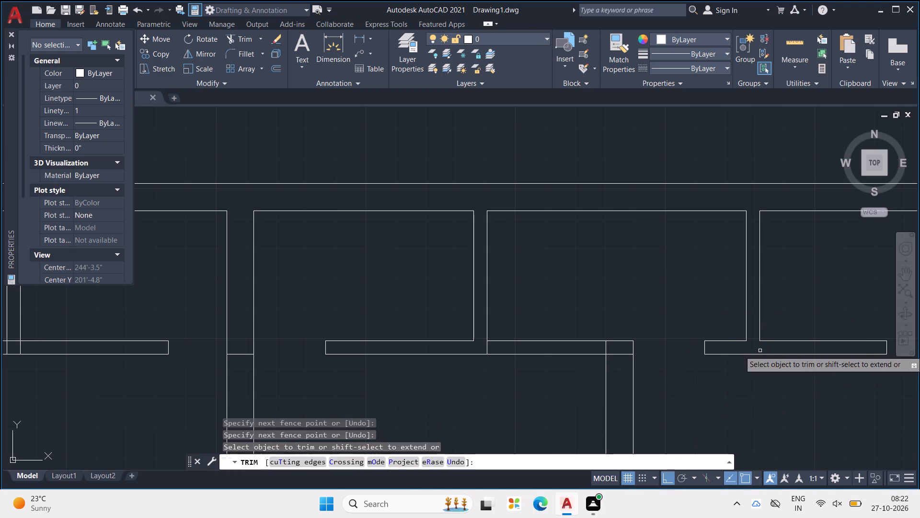
pyautogui.moveTo(605, 349); pyautogui.dragTo(612, 345)
pyautogui.moveTo(621, 350); pyautogui.dragTo(618, 363)
pyautogui.moveTo(498, 348); pyautogui.dragTo(492, 348)
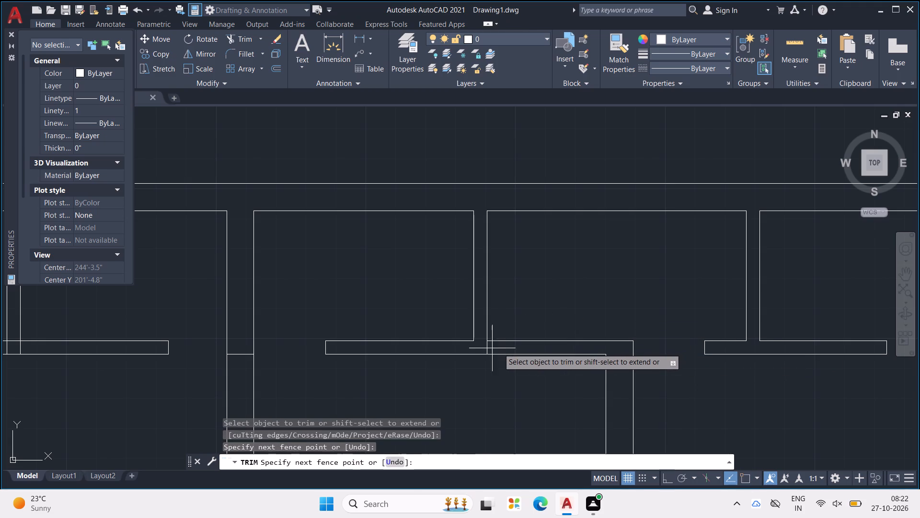
pyautogui.moveTo(492, 348); pyautogui.dragTo(486, 347)
pyautogui.scroll(-3, 486, 346)
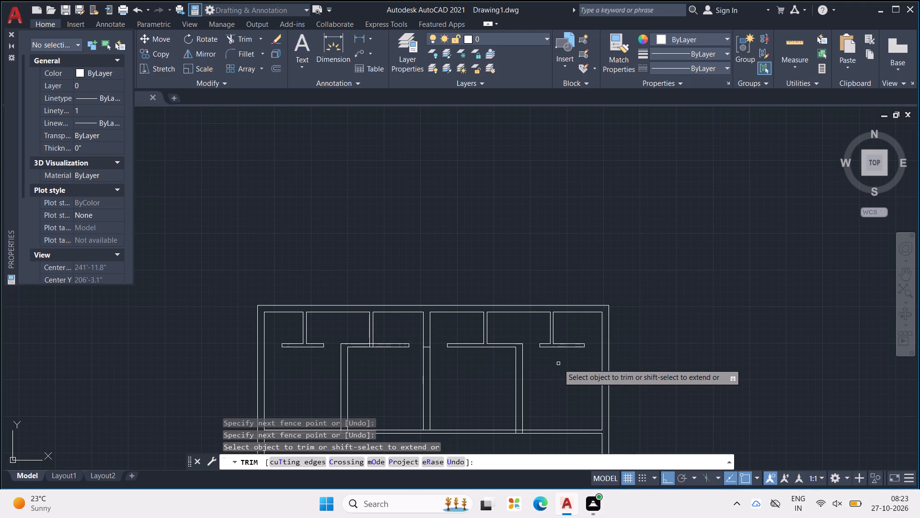
pyautogui.moveTo(560, 362); pyautogui.dragTo(652, 255, button='middle')
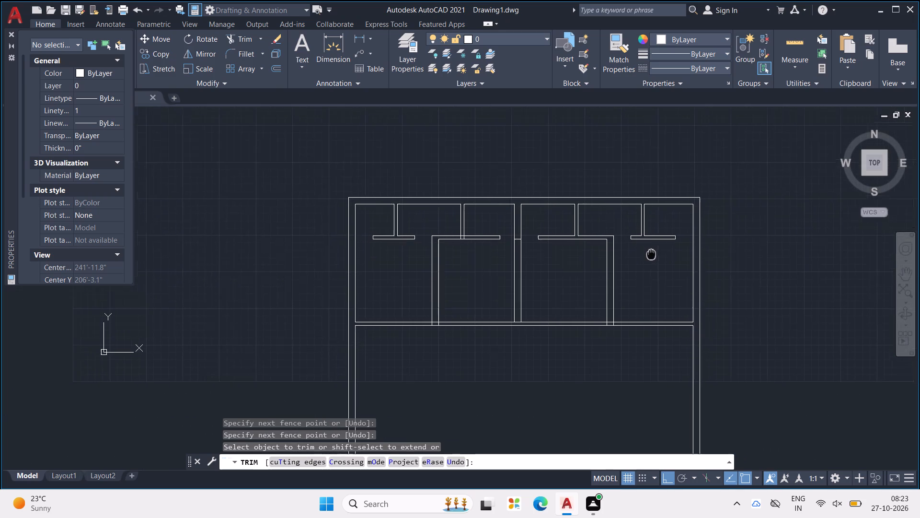
pyautogui.moveTo(652, 255); pyautogui.dragTo(803, 277, button='middle')
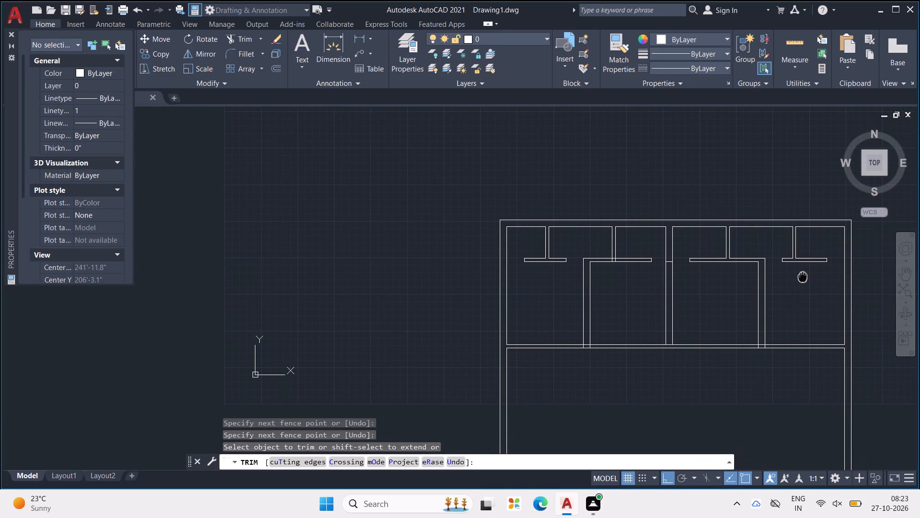
pyautogui.moveTo(803, 277); pyautogui.dragTo(809, 277, button='middle')
pyautogui.press('Escape')
pyautogui.press('Escape')
pyautogui.press('Escape')
pyautogui.press('Escape')
# Draw a line 3' left from the bottom of the left 9" wall's outer line, turning up across the full-width wall.
pyautogui.press('l')
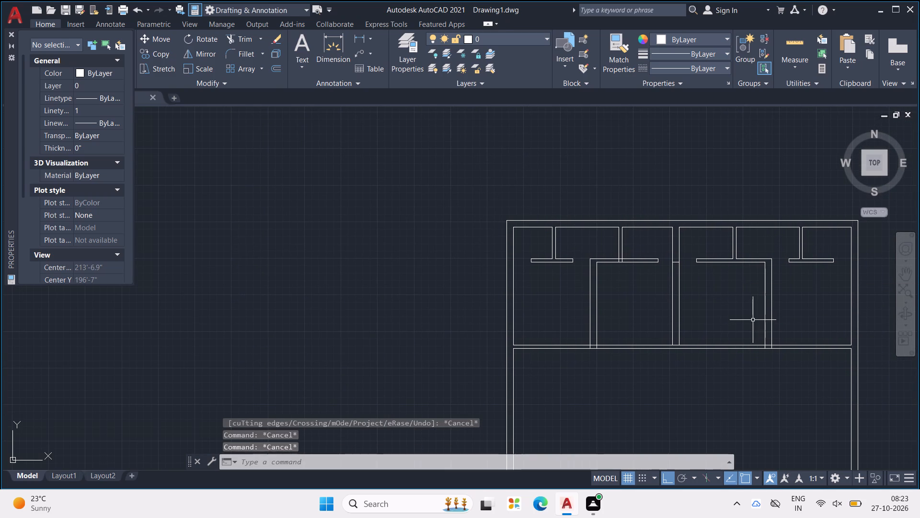
pyautogui.press('Return')
pyautogui.scroll(4, 584, 352)
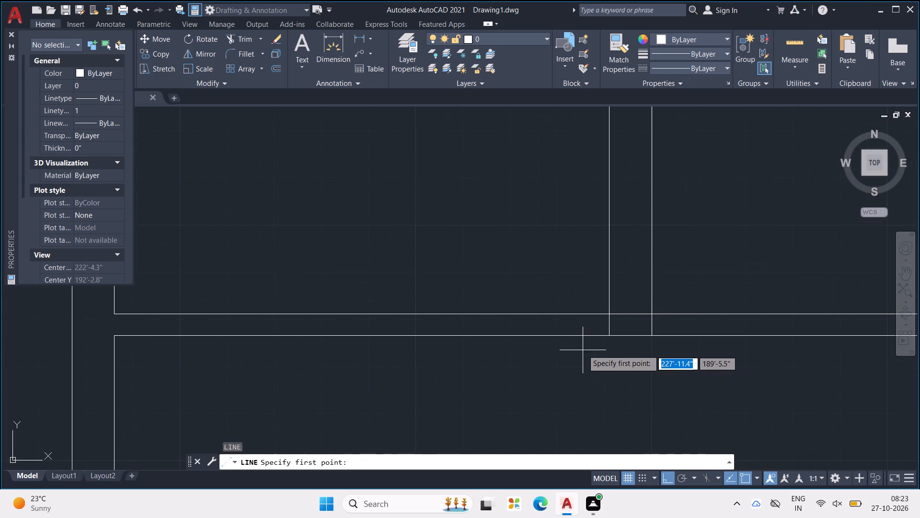
pyautogui.click(609, 334)
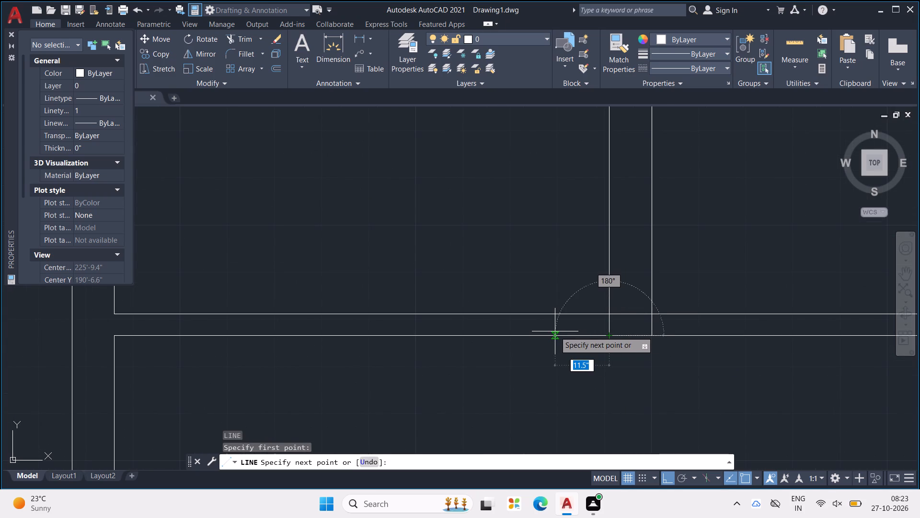
pyautogui.write("3'")
pyautogui.press('Return')
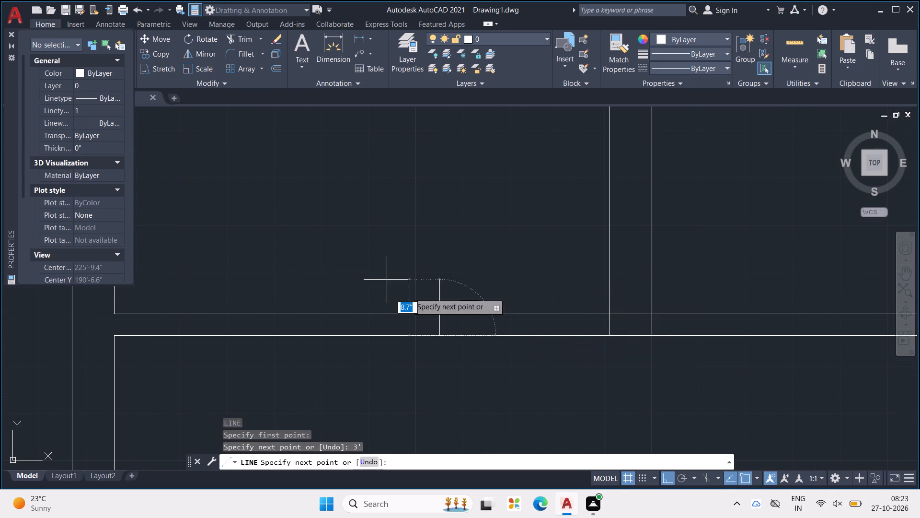
pyautogui.click(442, 246)
pyautogui.press('Escape')
pyautogui.press('Escape')
pyautogui.press('Escape')
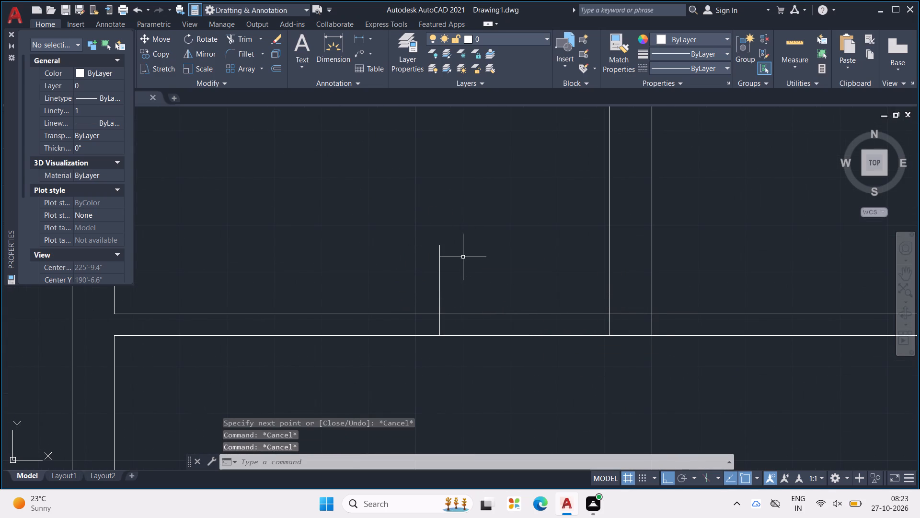
# Trim the full-width wall between the marking line and the left 9" wall for a 3' door opening, and trim the marking line's excess.
pyautogui.press('t')
pyautogui.press('r')
pyautogui.press('Return')
pyautogui.moveTo(450, 263); pyautogui.dragTo(478, 399)
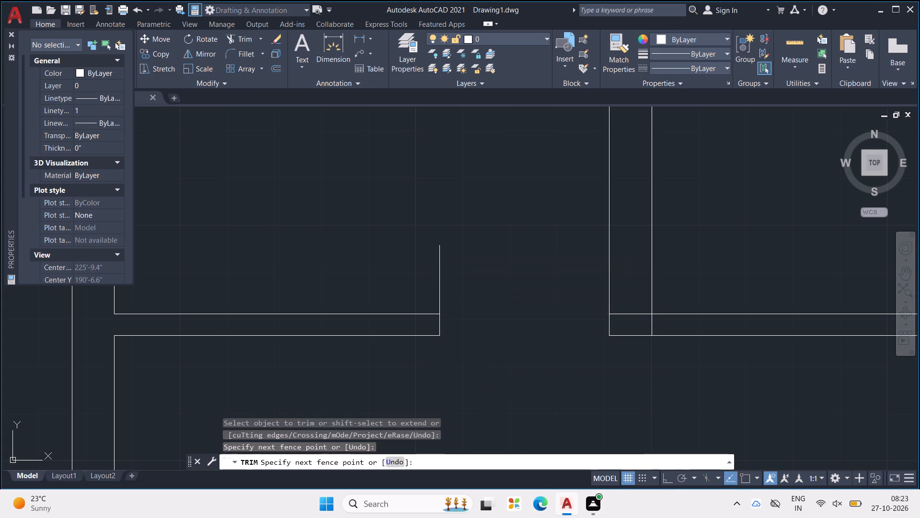
pyautogui.moveTo(484, 304); pyautogui.dragTo(402, 277)
pyautogui.press('Escape')
pyautogui.press('Escape')
pyautogui.press('Escape')
pyautogui.press('Escape')
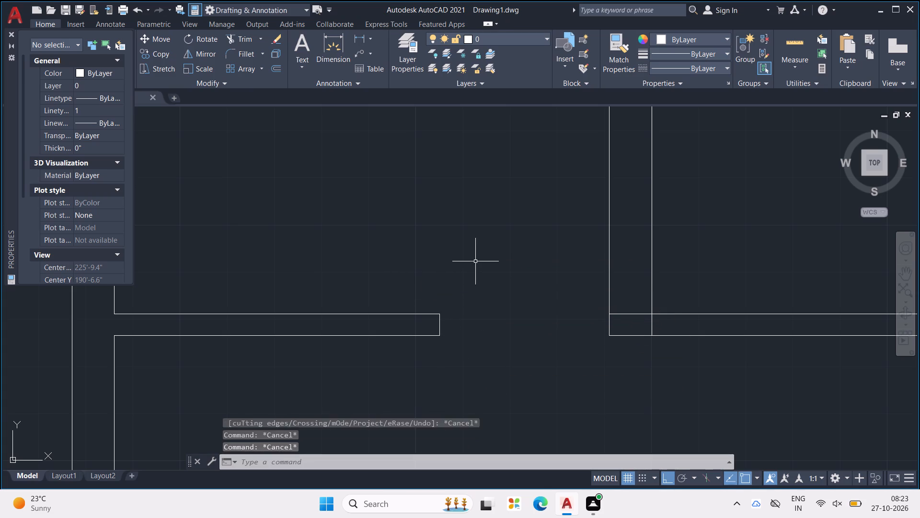
# Draw a line 3' right from the bottom of the left 9" wall's inner line, turning up across the full-width wall.
pyautogui.press('Escape')
pyautogui.press('Escape')
pyautogui.press('l')
pyautogui.press('Return')
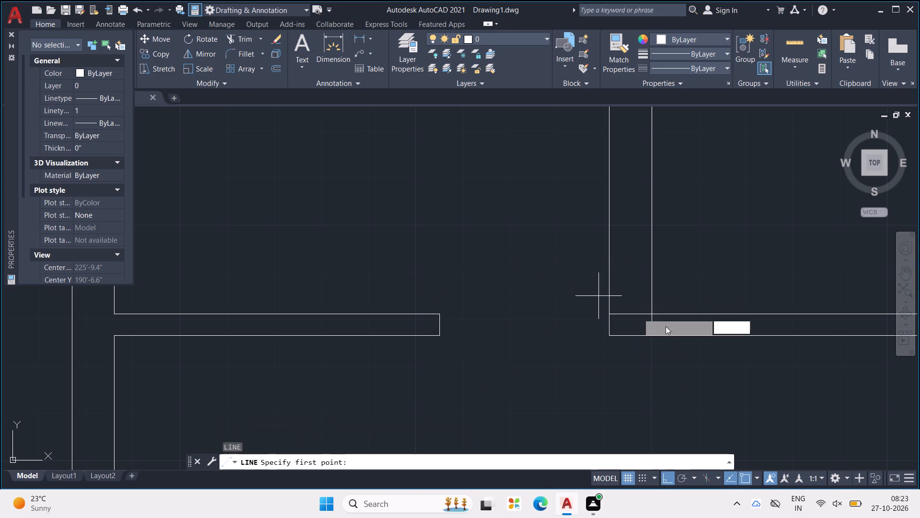
pyautogui.click(657, 332)
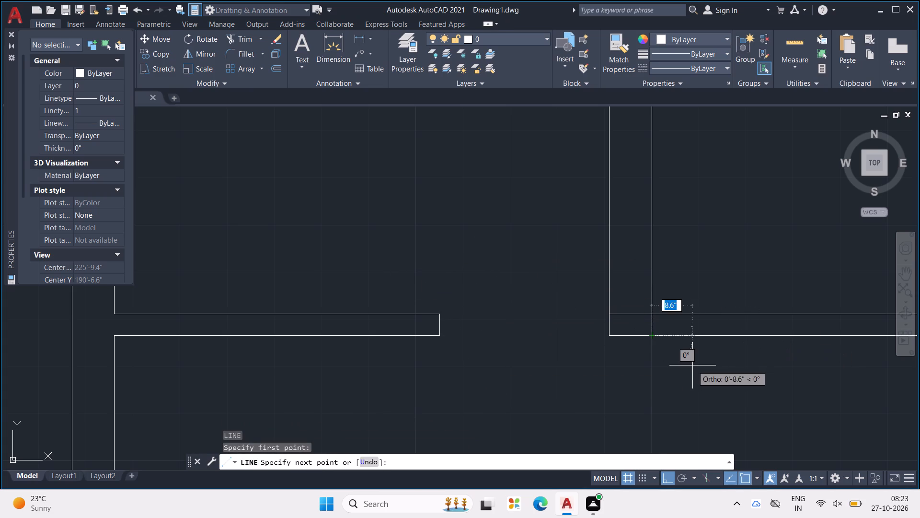
pyautogui.write("3'")
pyautogui.press('Return')
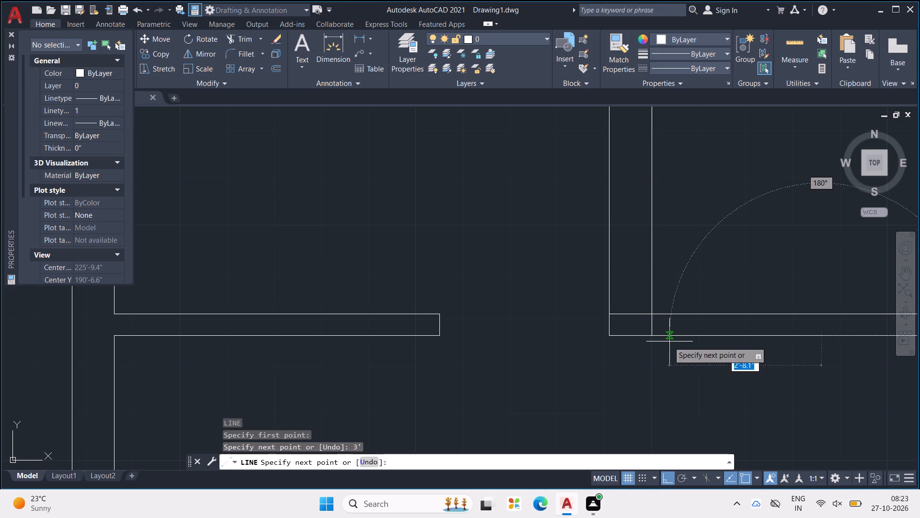
pyautogui.scroll(-1, 647, 320)
pyautogui.moveTo(644, 320); pyautogui.dragTo(579, 297, button='middle')
pyautogui.scroll(-2, 772, 238)
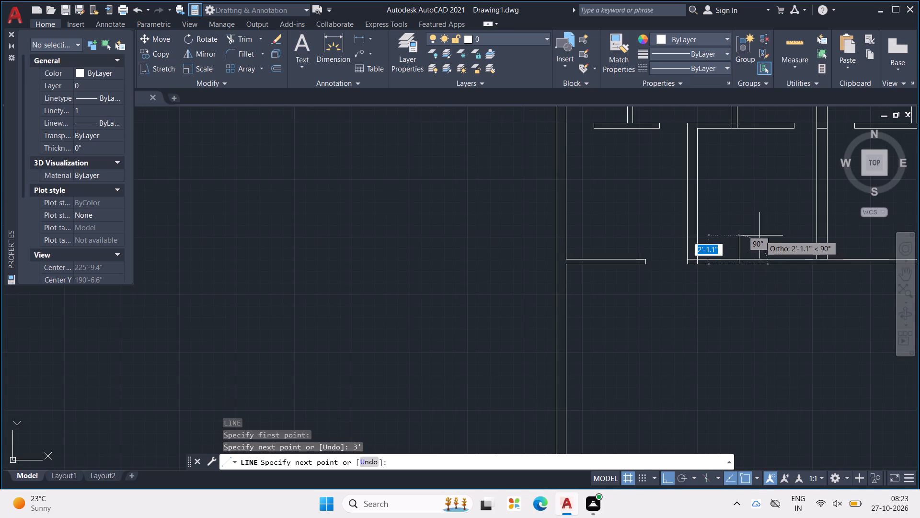
pyautogui.moveTo(757, 234); pyautogui.dragTo(737, 256, button='middle')
pyautogui.scroll(-1, 738, 254)
pyautogui.click(724, 258)
pyautogui.scroll(2, 738, 239)
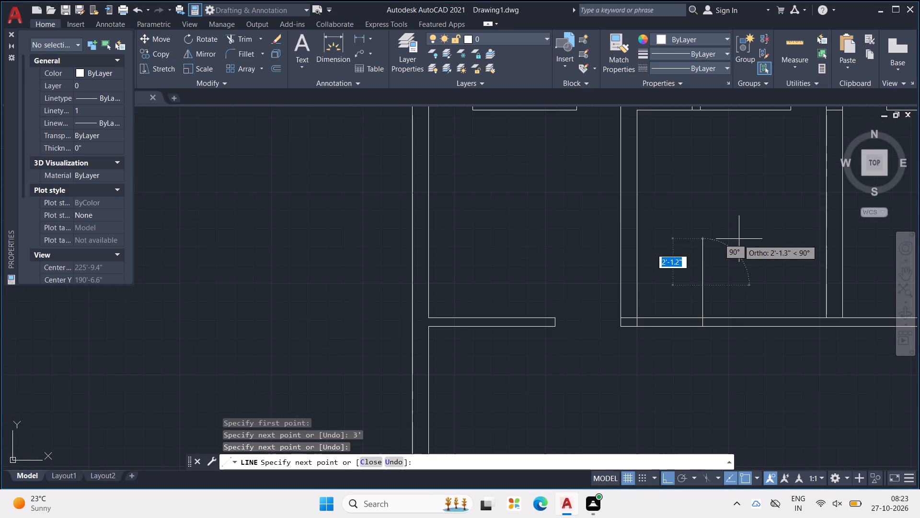
pyautogui.press('Escape')
pyautogui.press('Escape')
pyautogui.press('Escape')
pyautogui.press('Escape')
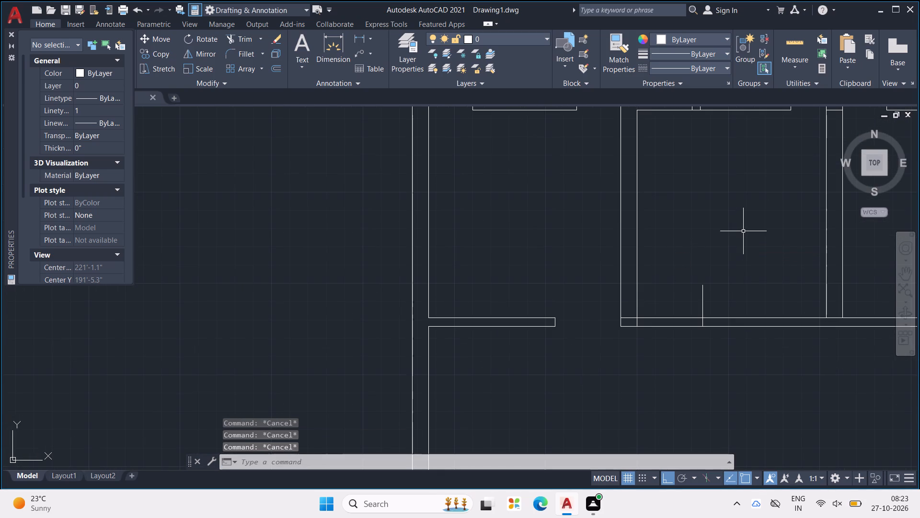
# Trim the full-width wall between the left 9" wall and the marking line for a 3' door opening, and trim the marking line's excess.
pyautogui.write('TR')
pyautogui.press('Return')
pyautogui.moveTo(644, 274); pyautogui.dragTo(678, 369)
pyautogui.moveTo(697, 305); pyautogui.dragTo(731, 294)
# Trim the overlapping full-width wall line inside the bottom end of the left 9" wall.
pyautogui.scroll(2, 626, 315)
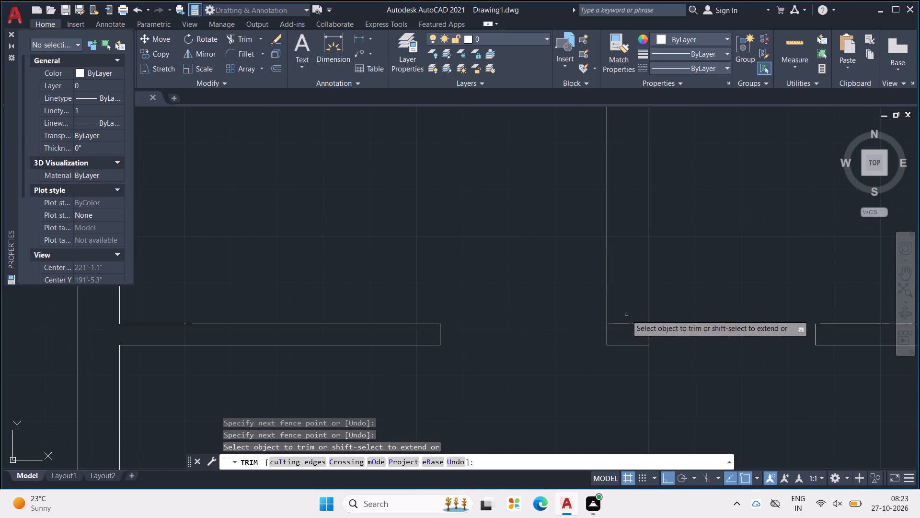
pyautogui.moveTo(625, 316); pyautogui.dragTo(627, 337)
pyautogui.scroll(-3, 631, 311)
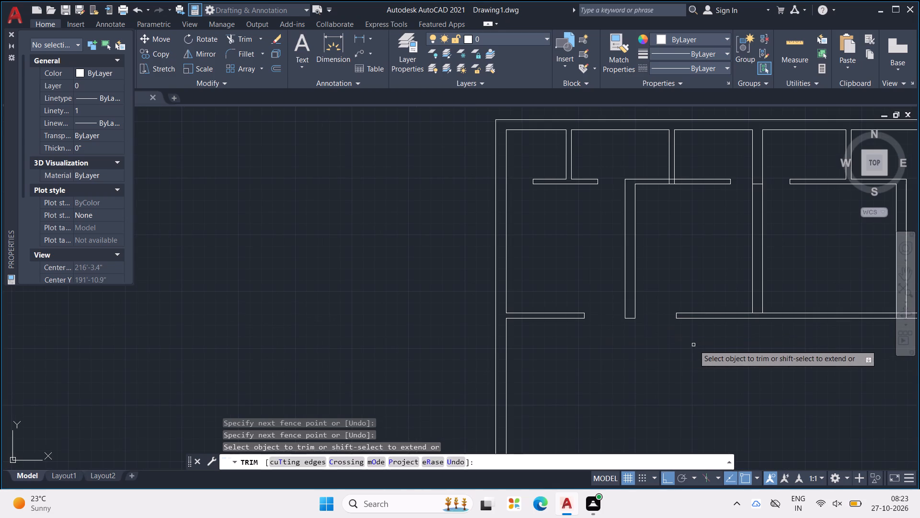
pyautogui.press('Escape')
pyautogui.press('Escape')
pyautogui.press('Escape')
# Examine the partition junctions and door openings across the upper rooms and along the full-width wall.
pyautogui.scroll(-1, 721, 297)
pyautogui.moveTo(721, 297); pyautogui.dragTo(699, 300, button='middle')
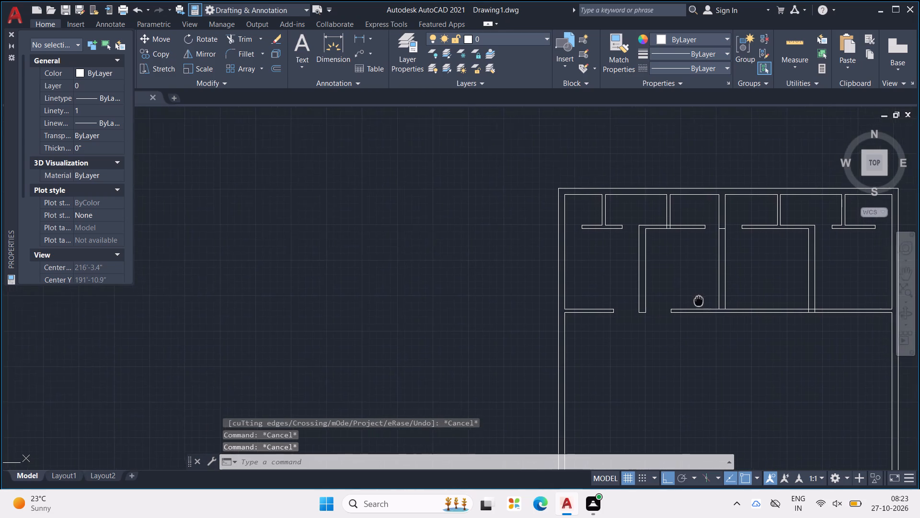
pyautogui.moveTo(699, 300); pyautogui.dragTo(694, 300, button='middle')
pyautogui.press('Escape')
pyautogui.scroll(-1, 694, 300)
pyautogui.press('Escape')
pyautogui.scroll(1, 681, 250)
pyautogui.press('Escape')
pyautogui.scroll(2, 680, 250)
pyautogui.press('Escape')
pyautogui.press('Escape')
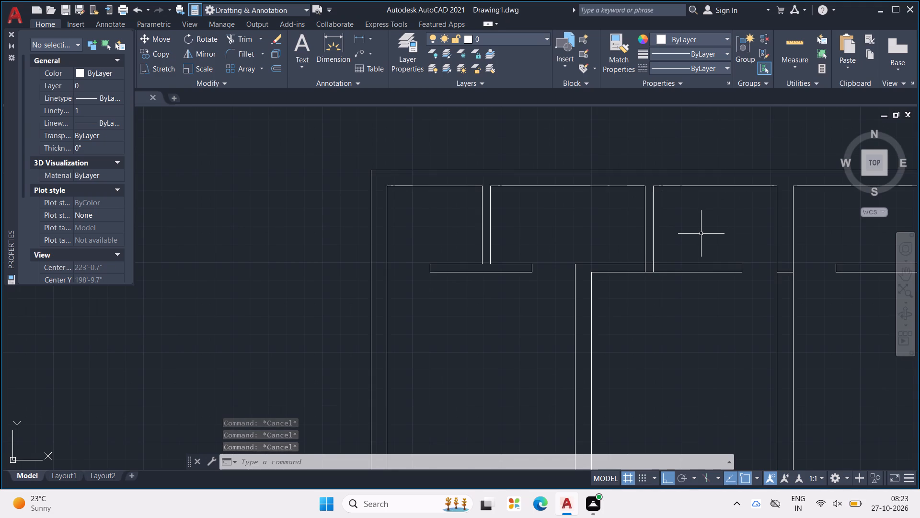
pyautogui.scroll(1, 701, 233)
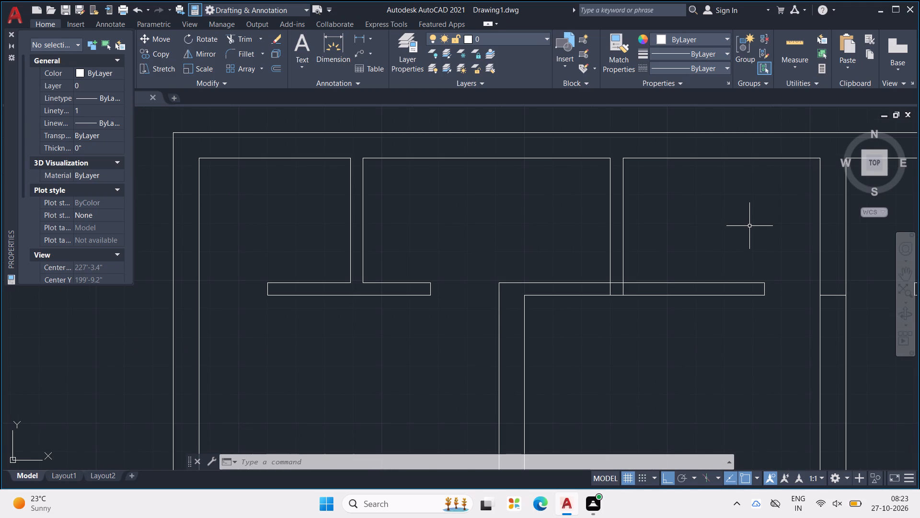
pyautogui.moveTo(751, 223); pyautogui.dragTo(563, 210, button='middle')
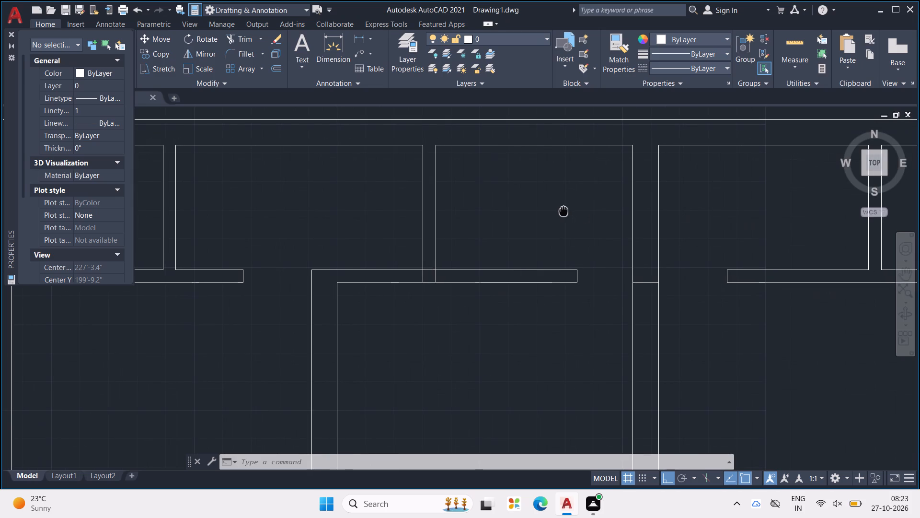
pyautogui.moveTo(563, 210); pyautogui.dragTo(564, 209, button='middle')
pyautogui.scroll(-1, 564, 209)
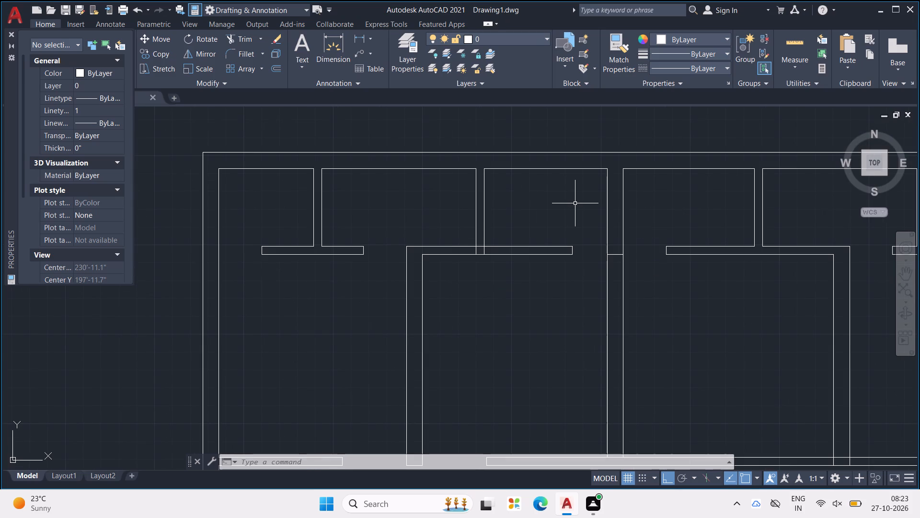
pyautogui.scroll(-2, 648, 243)
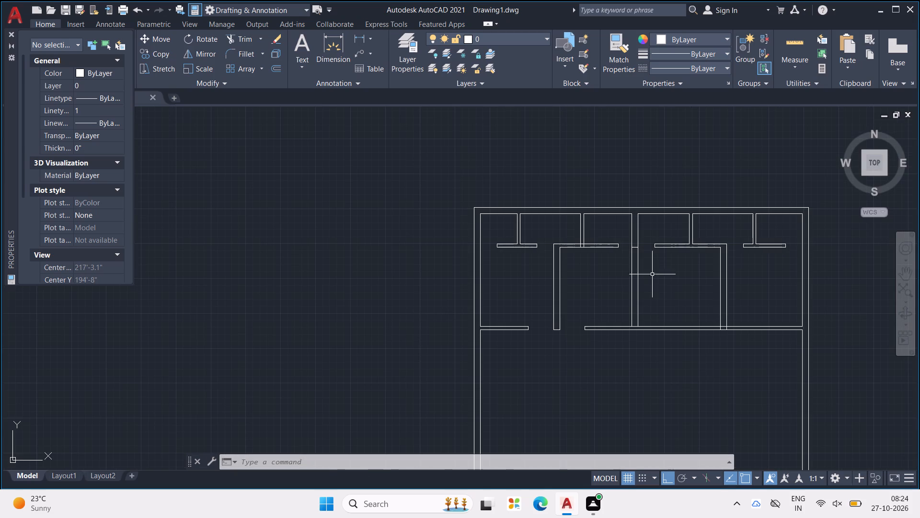
pyautogui.scroll(2, 598, 330)
pyautogui.moveTo(662, 321); pyautogui.dragTo(663, 319, button='middle')
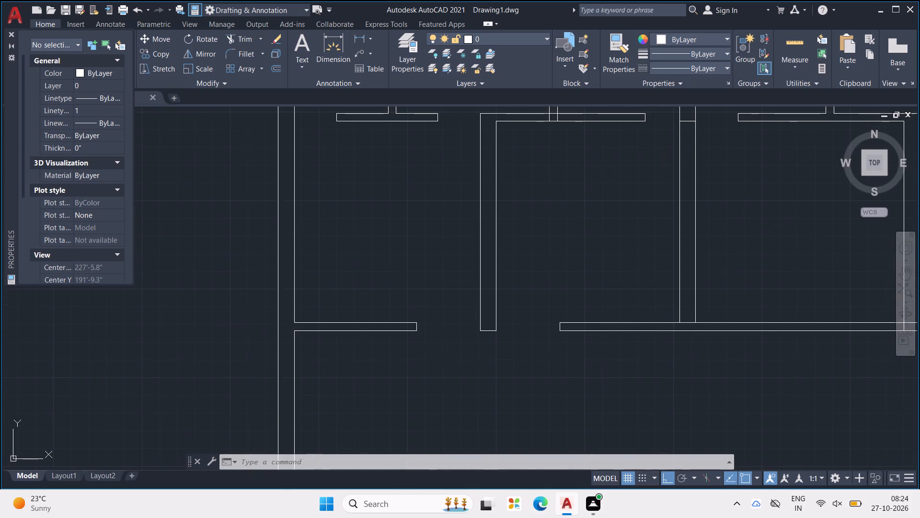
pyautogui.moveTo(663, 319); pyautogui.dragTo(626, 299, button='middle')
pyautogui.press('Escape')
pyautogui.moveTo(696, 304); pyautogui.dragTo(551, 290, button='middle')
pyautogui.scroll(-3, 546, 290)
pyautogui.press('Escape')
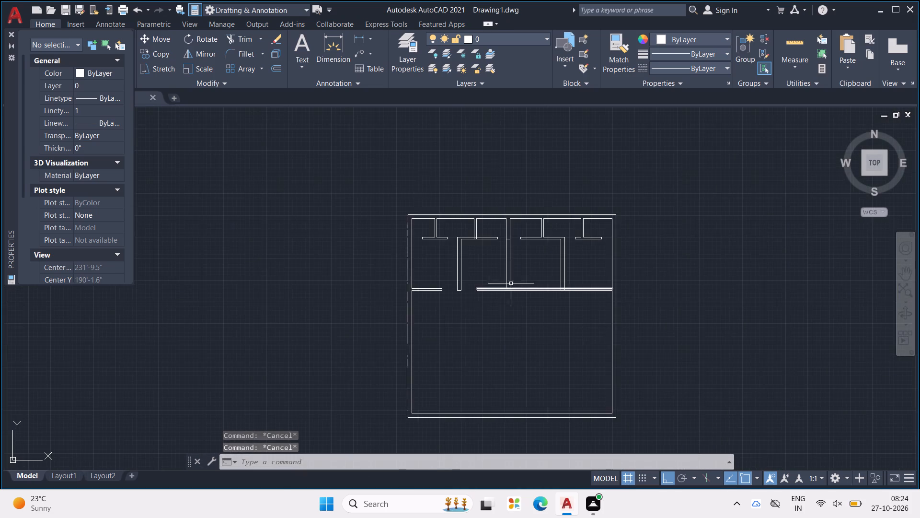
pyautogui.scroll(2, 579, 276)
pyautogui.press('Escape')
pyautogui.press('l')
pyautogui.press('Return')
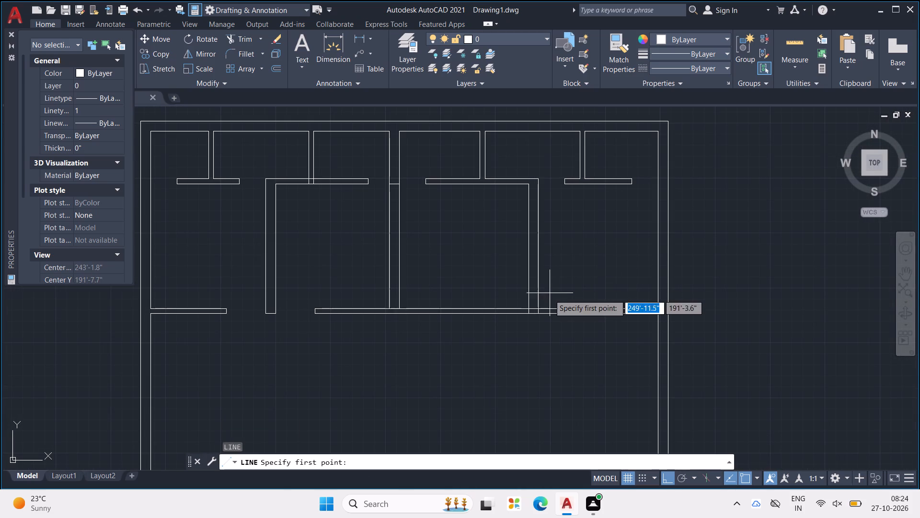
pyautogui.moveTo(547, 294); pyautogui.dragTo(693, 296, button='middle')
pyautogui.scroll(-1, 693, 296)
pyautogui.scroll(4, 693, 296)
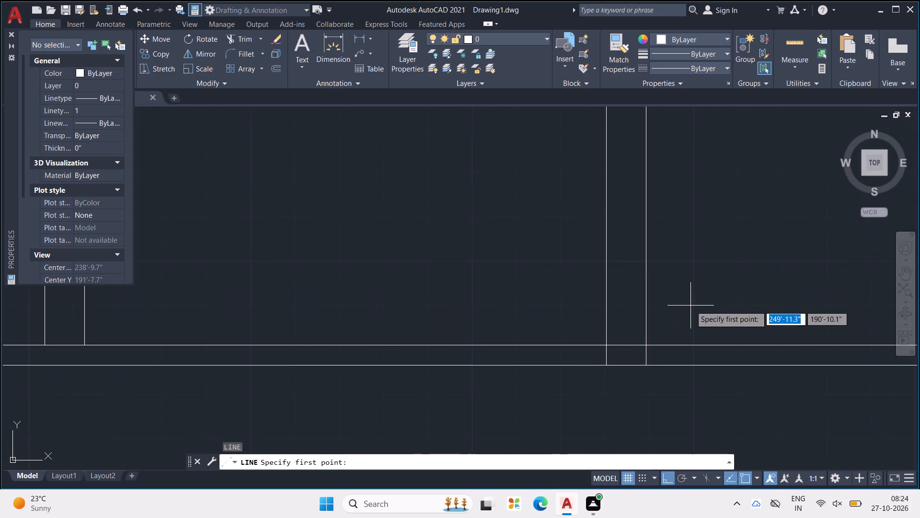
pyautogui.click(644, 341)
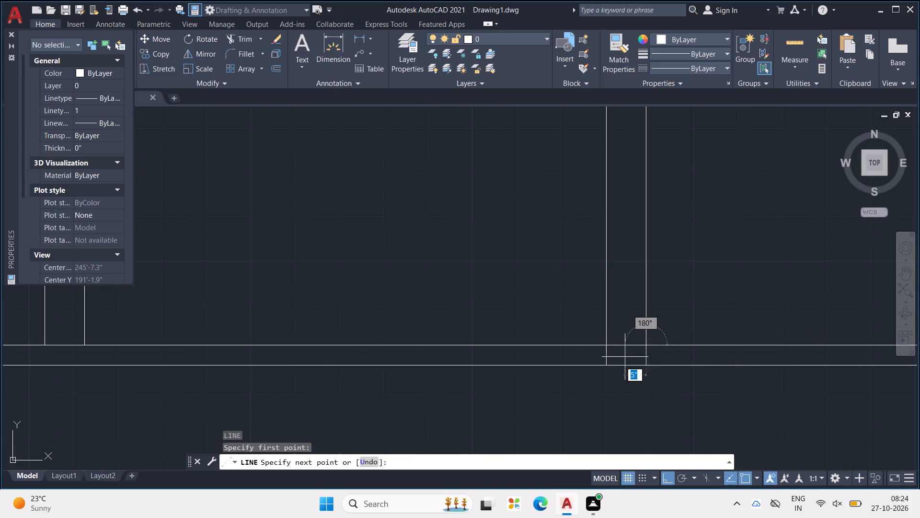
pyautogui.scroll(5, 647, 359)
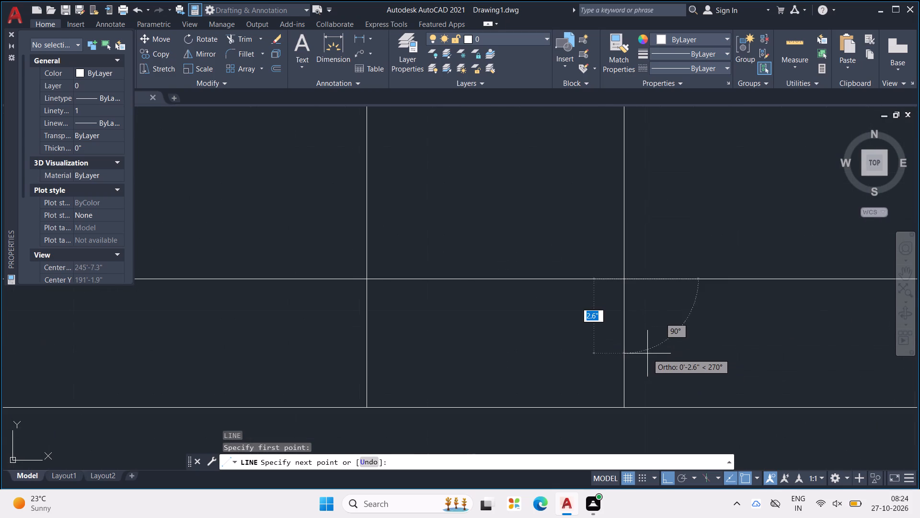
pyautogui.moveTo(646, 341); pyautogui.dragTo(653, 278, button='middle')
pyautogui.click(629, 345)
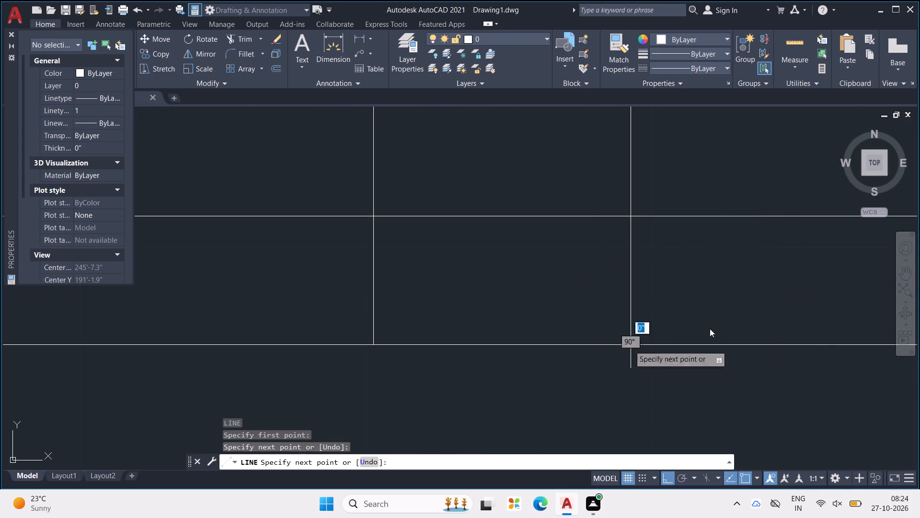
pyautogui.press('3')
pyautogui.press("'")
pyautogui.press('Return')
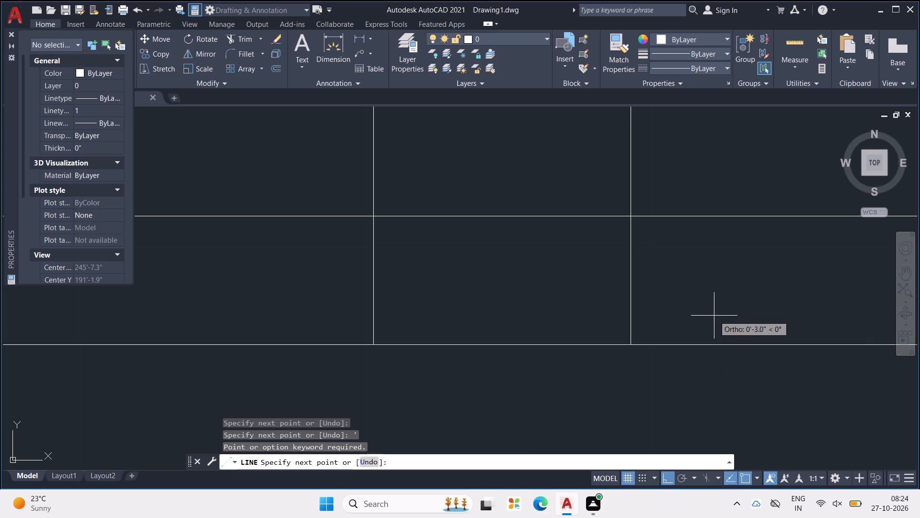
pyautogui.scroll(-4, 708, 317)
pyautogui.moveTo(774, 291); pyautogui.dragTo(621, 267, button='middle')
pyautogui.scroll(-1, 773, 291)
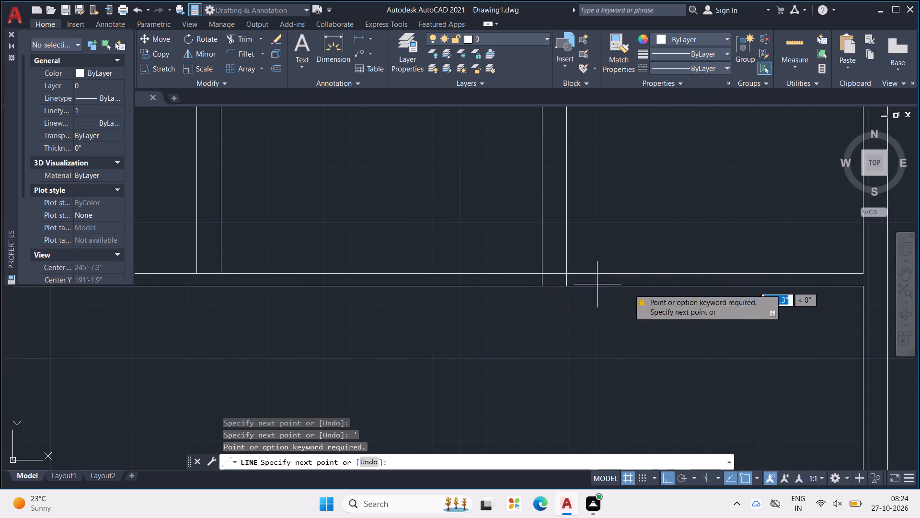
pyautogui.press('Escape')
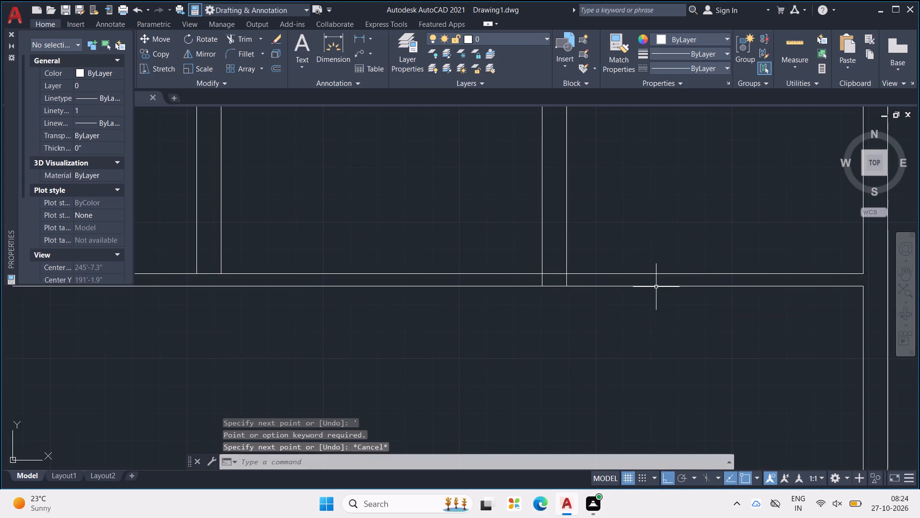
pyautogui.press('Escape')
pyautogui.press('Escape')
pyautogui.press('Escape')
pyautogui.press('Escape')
# Draw a line 3' right from the bottom of the right 9" wall's outer line, turning up across the full-width wall's thickness.
pyautogui.press('l')
pyautogui.press('Return')
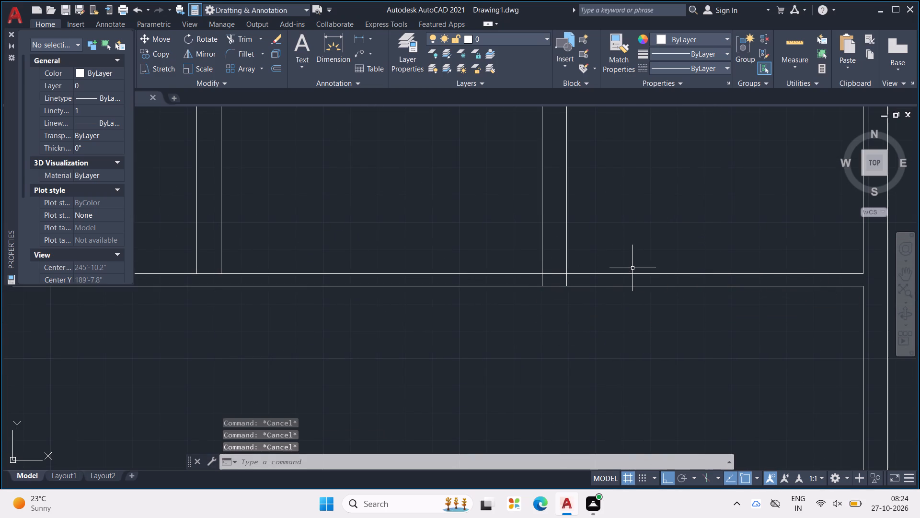
pyautogui.scroll(2, 598, 290)
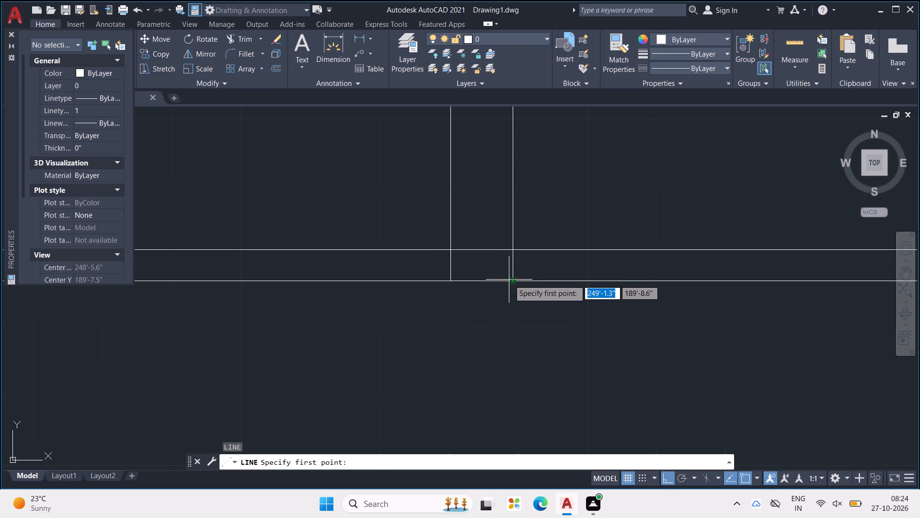
pyautogui.click(509, 280)
pyautogui.write("3'")
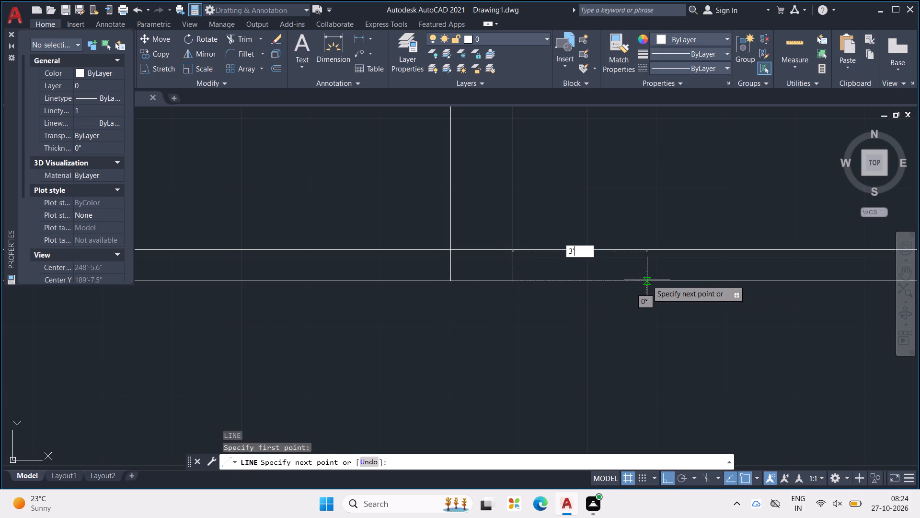
pyautogui.press('Return')
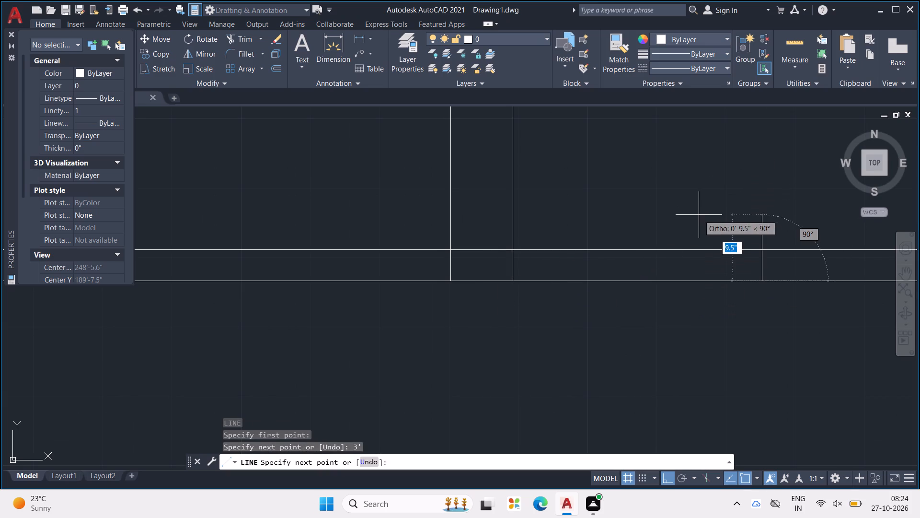
pyautogui.click(761, 252)
pyautogui.press('Escape')
# Draw a line 3' left from the bottom of the right 9" wall's inner line, turning up across the full-width wall's thickness.
pyautogui.press('l')
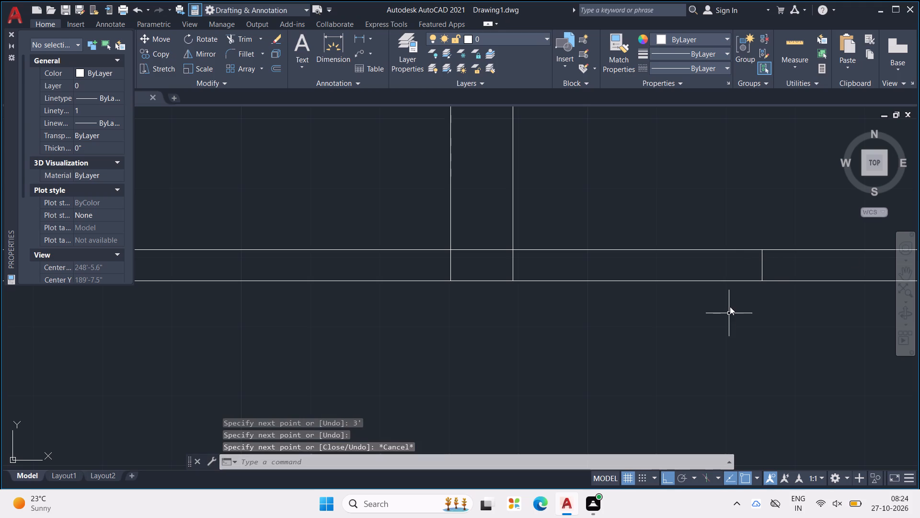
pyautogui.press('Return')
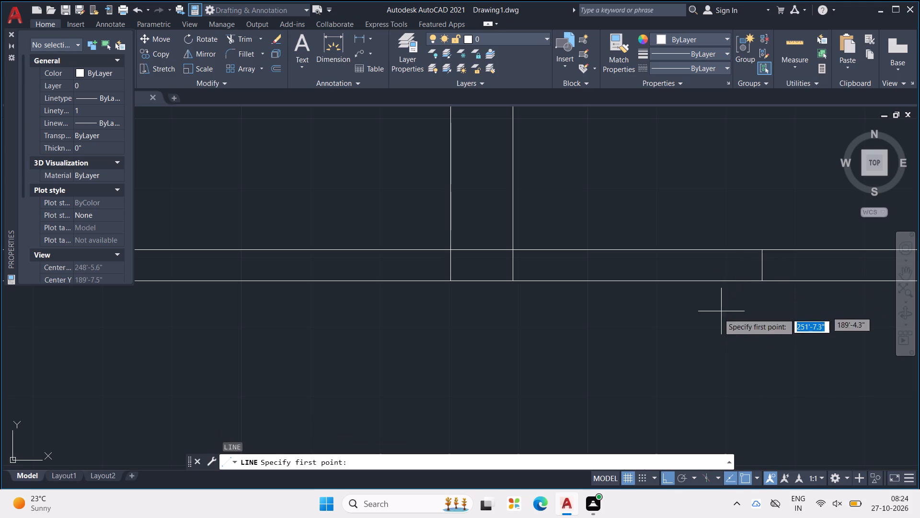
pyautogui.click(449, 278)
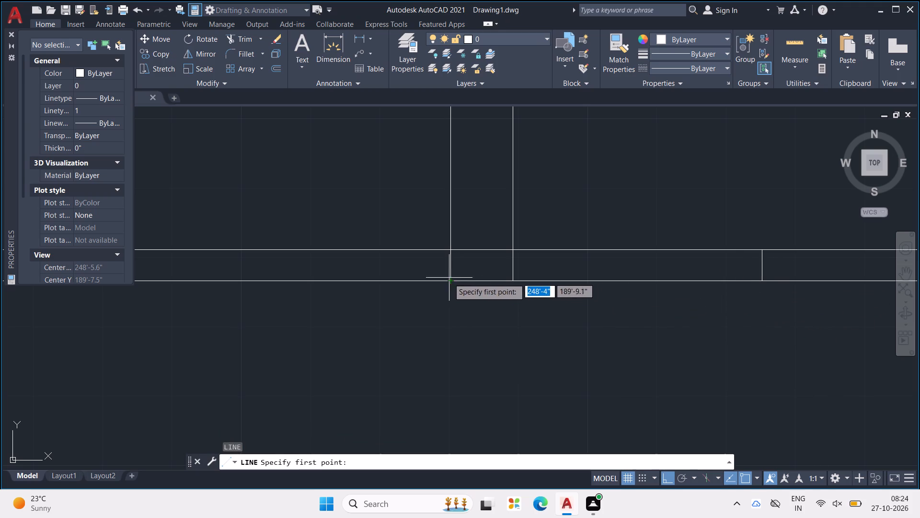
pyautogui.moveTo(461, 270); pyautogui.dragTo(664, 324, button='middle')
pyautogui.scroll(-1, 461, 270)
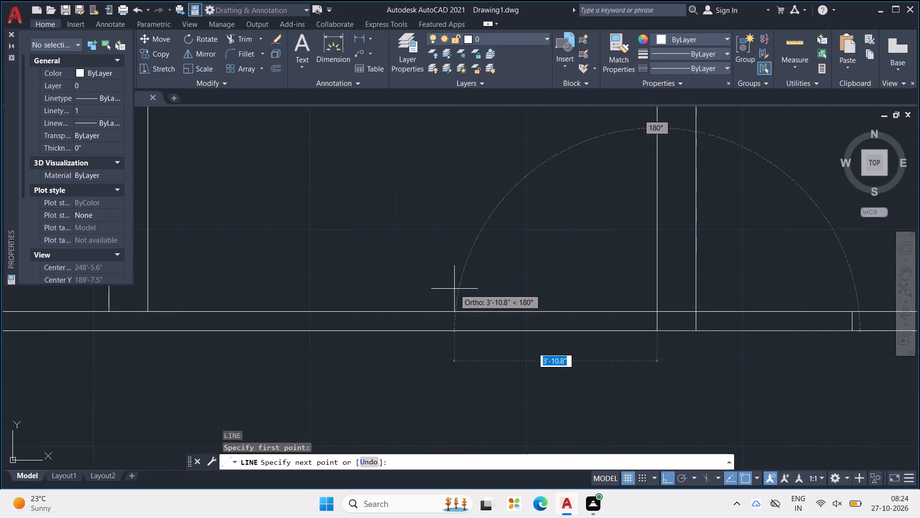
pyautogui.press("'")
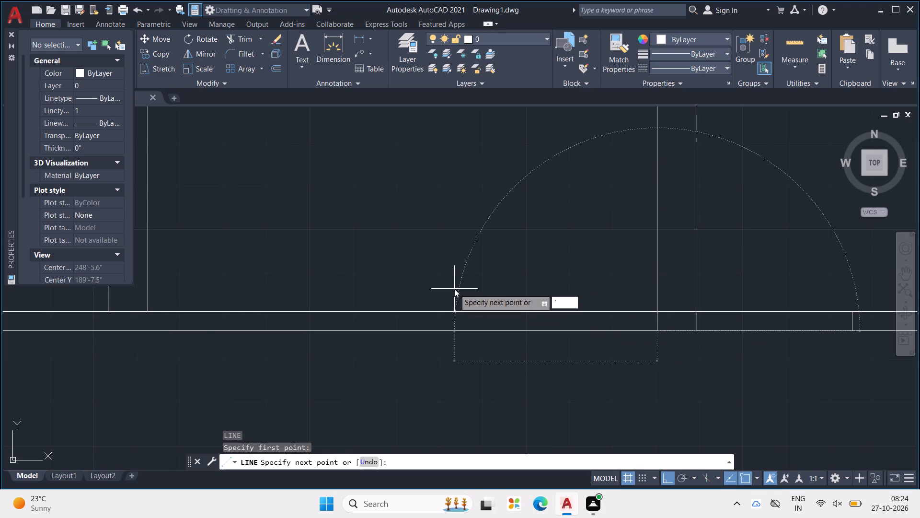
pyautogui.press('BackSpace')
pyautogui.write("3'")
pyautogui.press('Return')
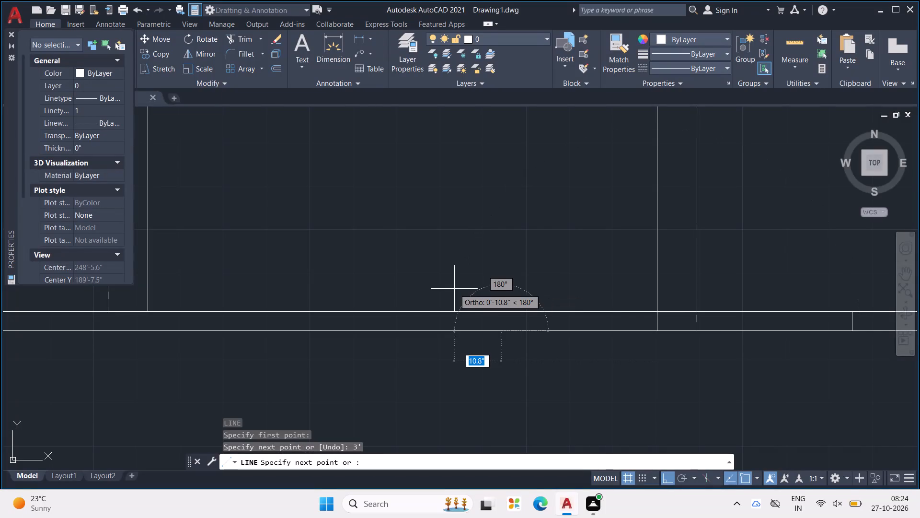
pyautogui.click(507, 309)
pyautogui.press('Escape')
pyautogui.scroll(-3, 552, 271)
pyautogui.press('Escape')
pyautogui.press('Escape')
pyautogui.press('Escape')
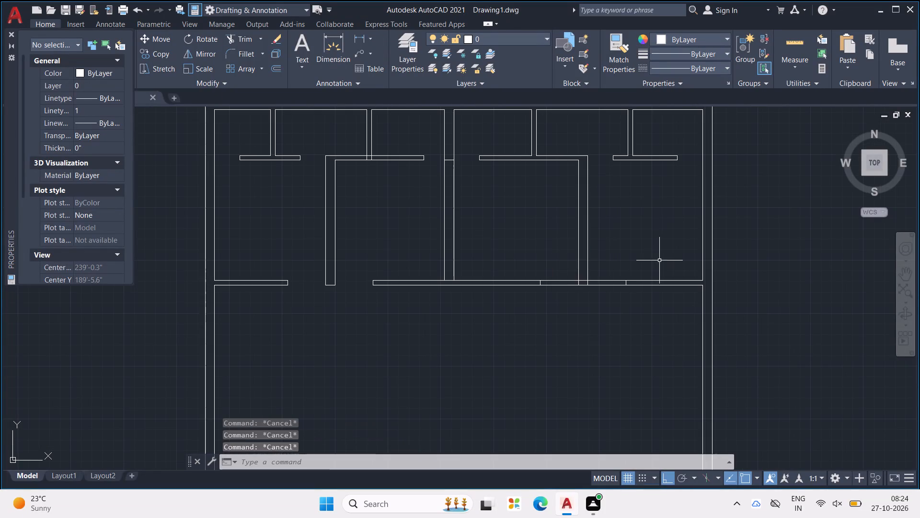
# Trim the full-width wall for 3' openings on both sides of the right 9" wall, clearing the overlapping line inside that wall's bottom end.
pyautogui.press('Escape')
pyautogui.press('t')
pyautogui.press('r')
pyautogui.press('Return')
pyautogui.scroll(2, 594, 266)
pyautogui.moveTo(596, 267); pyautogui.dragTo(598, 323)
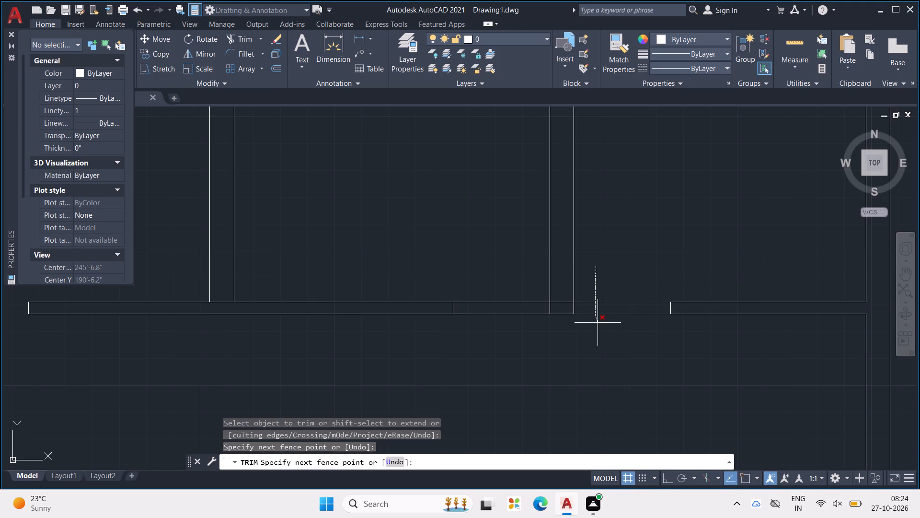
pyautogui.moveTo(502, 291); pyautogui.dragTo(514, 347)
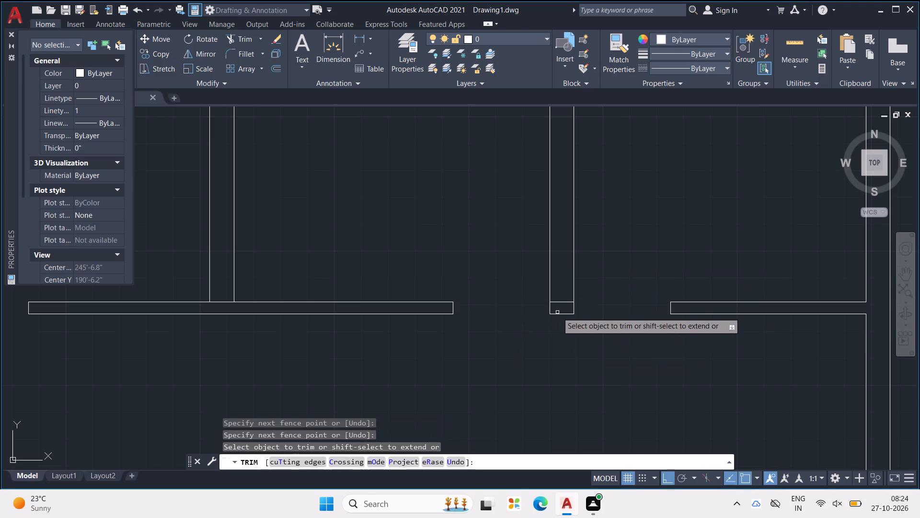
pyautogui.click(561, 302)
# Trim the stray lines inside the central 9" wall at the full-width wall junction and at the partition level.
pyautogui.scroll(-3, 563, 301)
pyautogui.scroll(3, 485, 297)
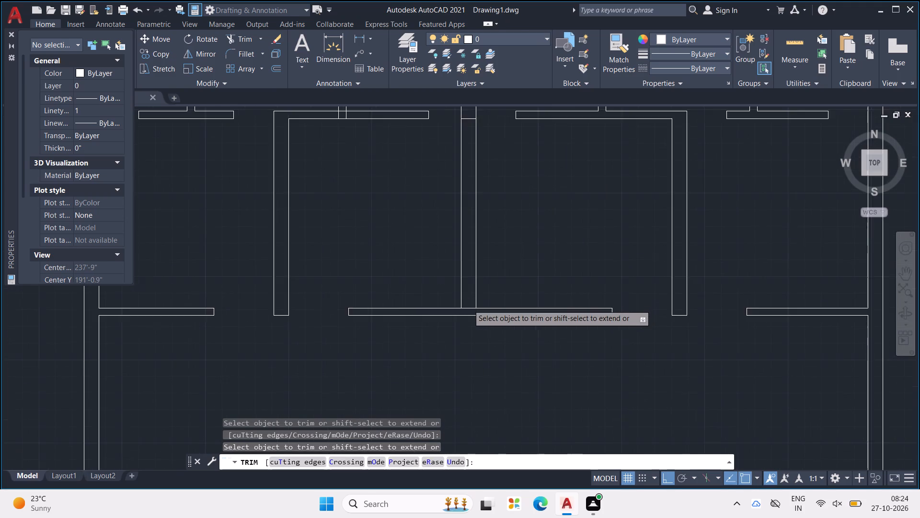
pyautogui.scroll(1, 468, 305)
pyautogui.moveTo(468, 304); pyautogui.dragTo(471, 320)
pyautogui.scroll(-4, 474, 316)
pyautogui.scroll(1, 449, 185)
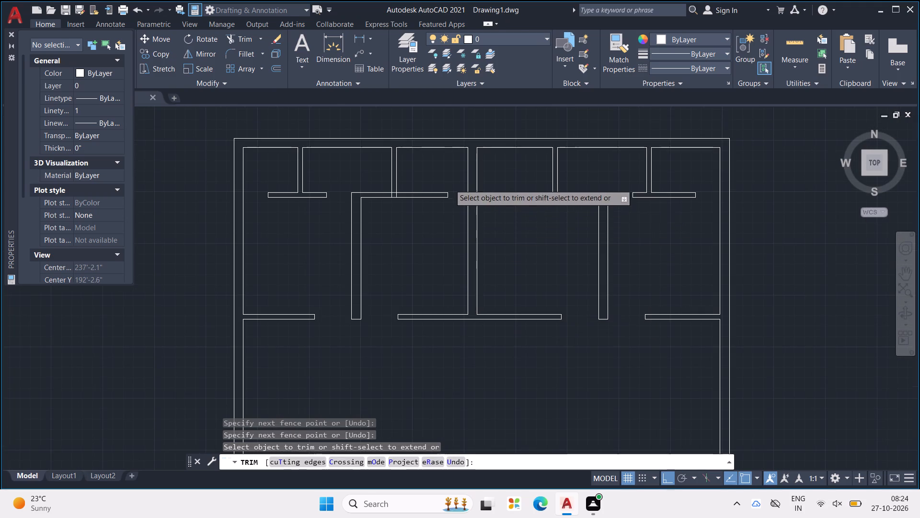
pyautogui.scroll(2, 482, 203)
pyautogui.moveTo(483, 202); pyautogui.dragTo(485, 223)
pyautogui.scroll(-3, 485, 222)
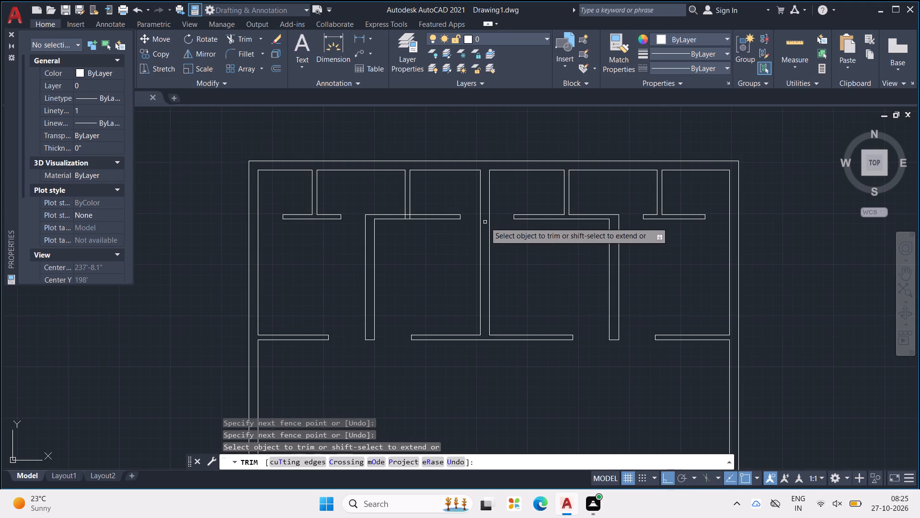
# Trim the overlapping lines where the vertical partition meets the horizontal partition above the left 9" wall.
pyautogui.moveTo(407, 230); pyautogui.dragTo(567, 274, button='middle')
pyautogui.scroll(4, 574, 262)
pyautogui.moveTo(547, 250); pyautogui.dragTo(546, 250)
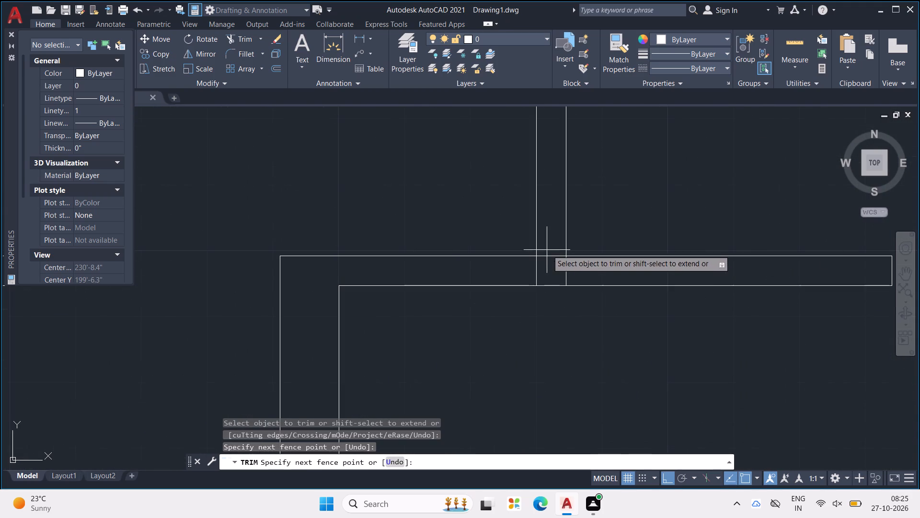
pyautogui.moveTo(546, 250); pyautogui.dragTo(577, 278)
pyautogui.scroll(-4, 587, 271)
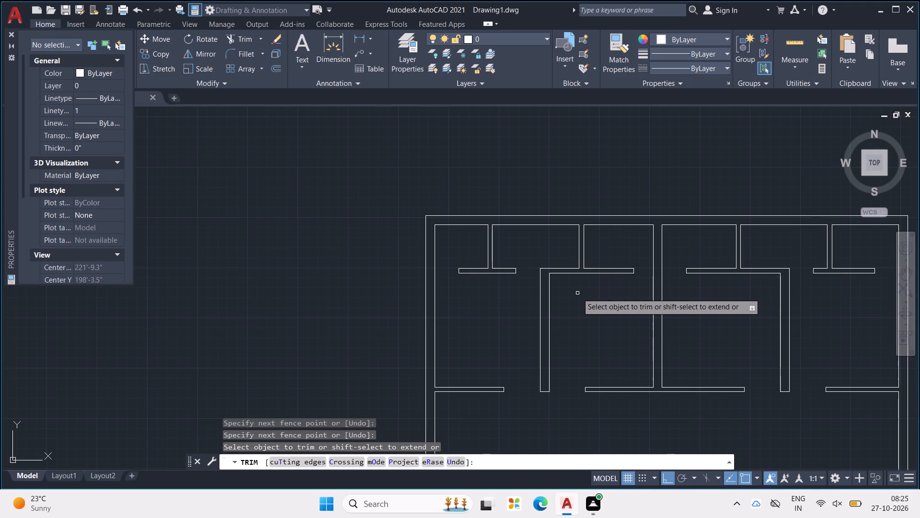
pyautogui.scroll(-3, 584, 288)
pyautogui.moveTo(620, 365); pyautogui.dragTo(596, 336, button='middle')
pyautogui.scroll(1, 643, 290)
pyautogui.scroll(2, 577, 271)
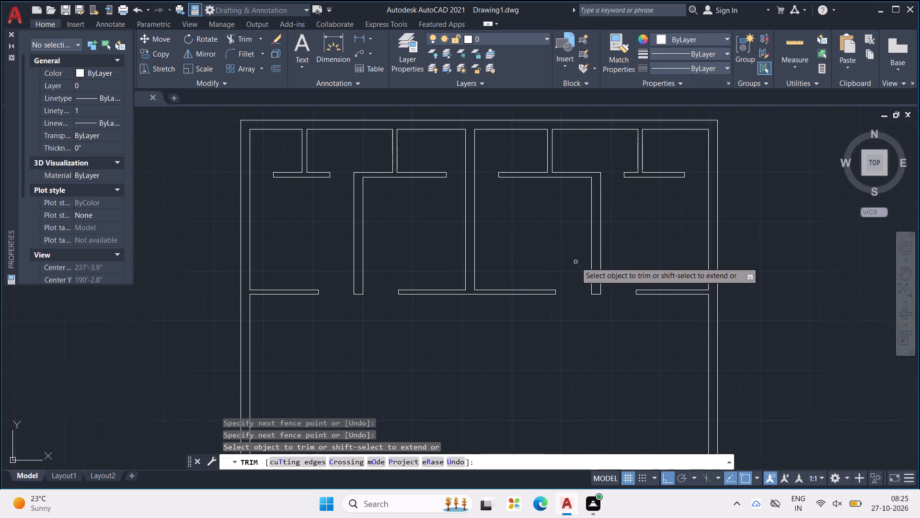
pyautogui.scroll(-2, 575, 261)
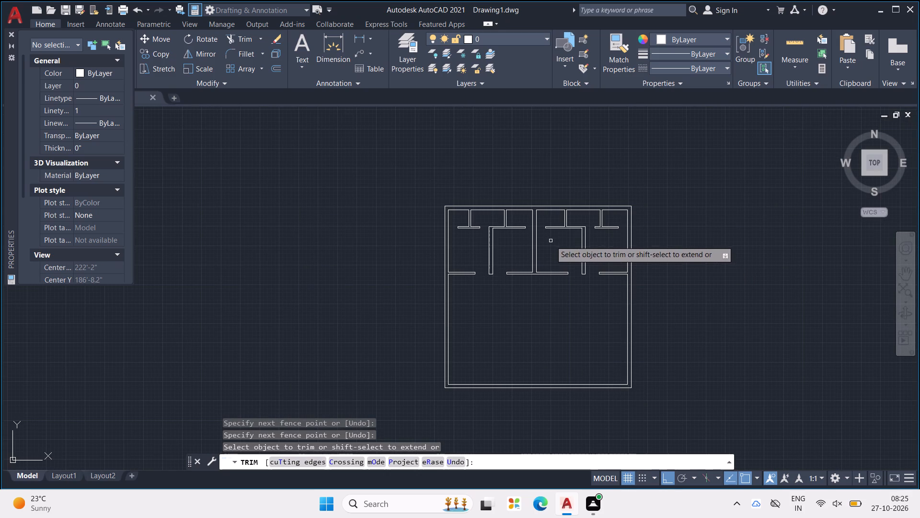
pyautogui.press('Escape')
pyautogui.press('Escape')
pyautogui.press('Escape')
pyautogui.press('Escape')
pyautogui.press('Escape')
# Offset the inner line of the left exterior wall 4'8" into the lower area.
pyautogui.write('OFF')
pyautogui.press('Return')
pyautogui.write("4'9")
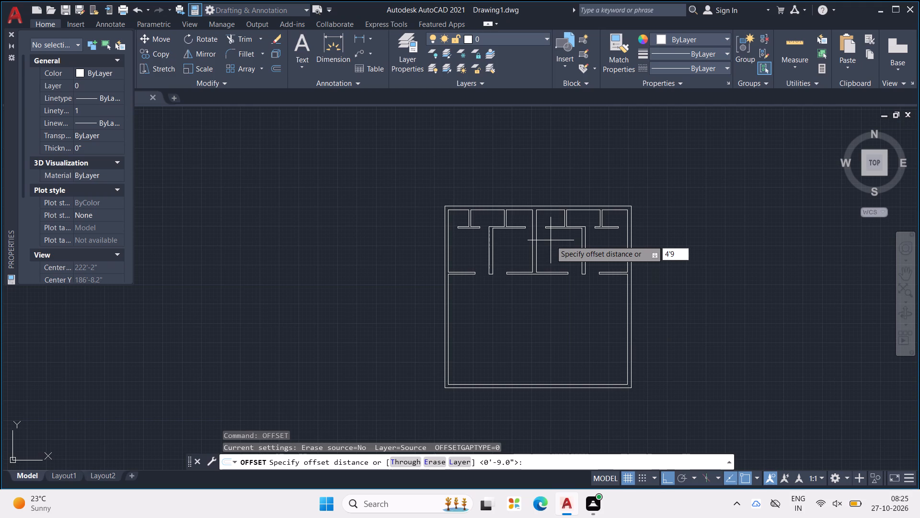
pyautogui.press('BackSpace')
pyautogui.press('9')
pyautogui.press('BackSpace')
pyautogui.write('8"')
pyautogui.press('Return')
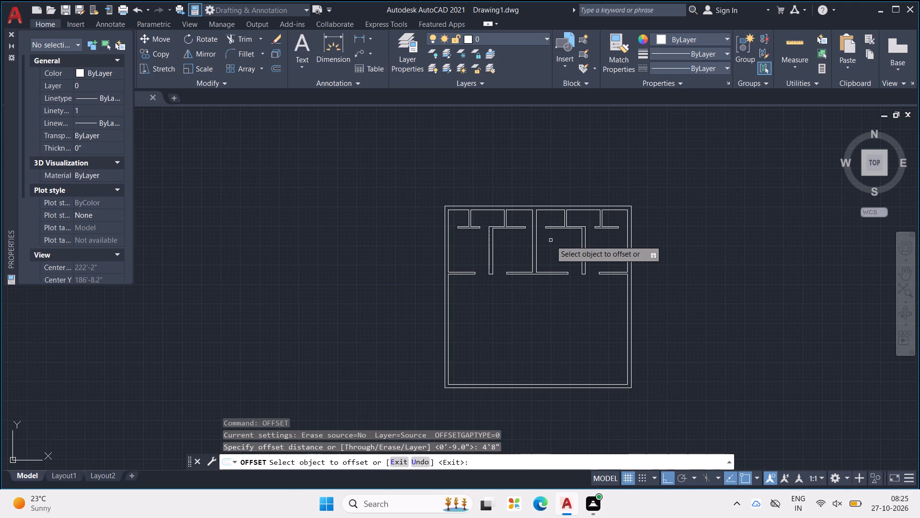
pyautogui.scroll(2, 452, 318)
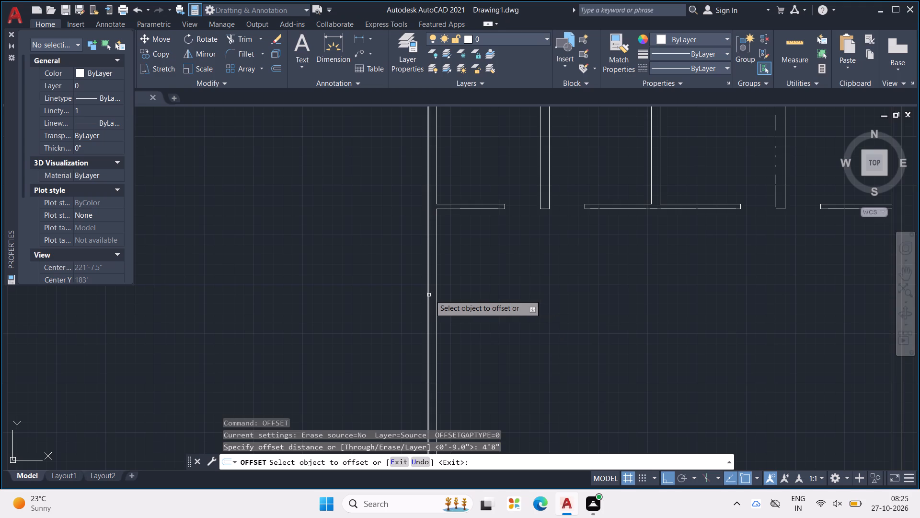
pyautogui.click(437, 295)
pyautogui.click(541, 314)
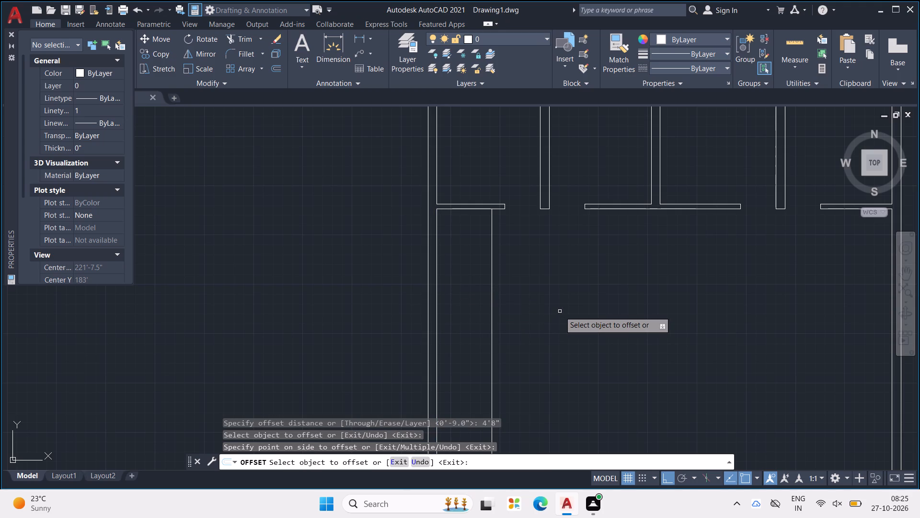
pyautogui.press('Escape')
pyautogui.press('Escape')
pyautogui.press('Escape')
pyautogui.press('Escape')
# Offset the lower line of the full-width wall's left segment 8' downward.
pyautogui.write('OFF')
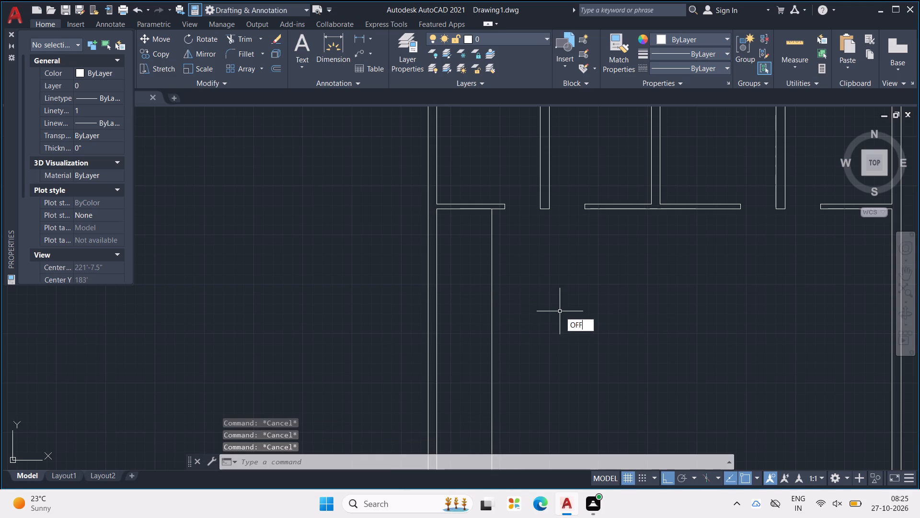
pyautogui.press('Return')
pyautogui.write("8'")
pyautogui.press('Return')
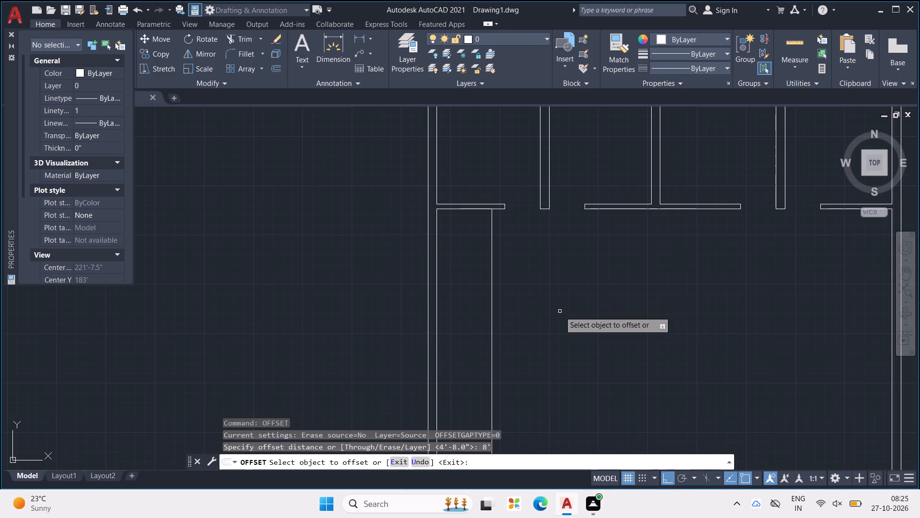
pyautogui.click(475, 209)
pyautogui.click(479, 294)
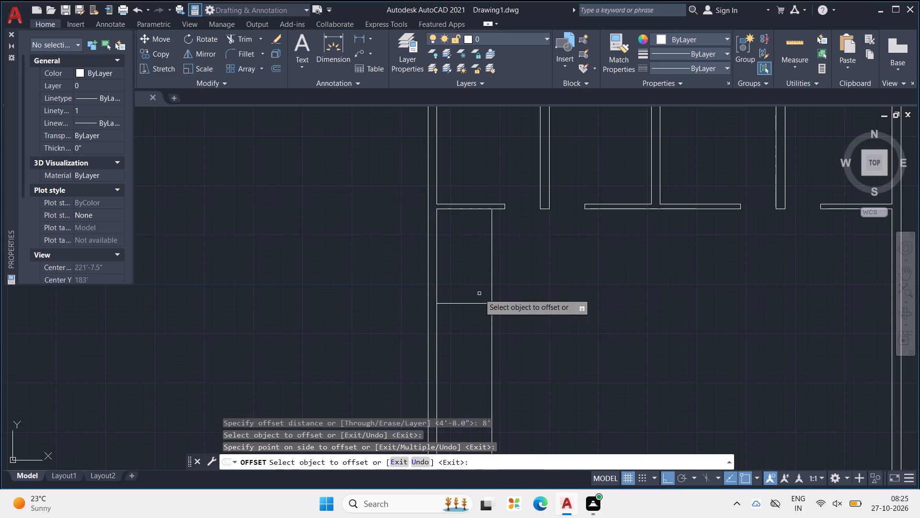
pyautogui.press('Escape')
pyautogui.press('Escape')
pyautogui.press('Escape')
pyautogui.press('Escape')
pyautogui.press('Escape')
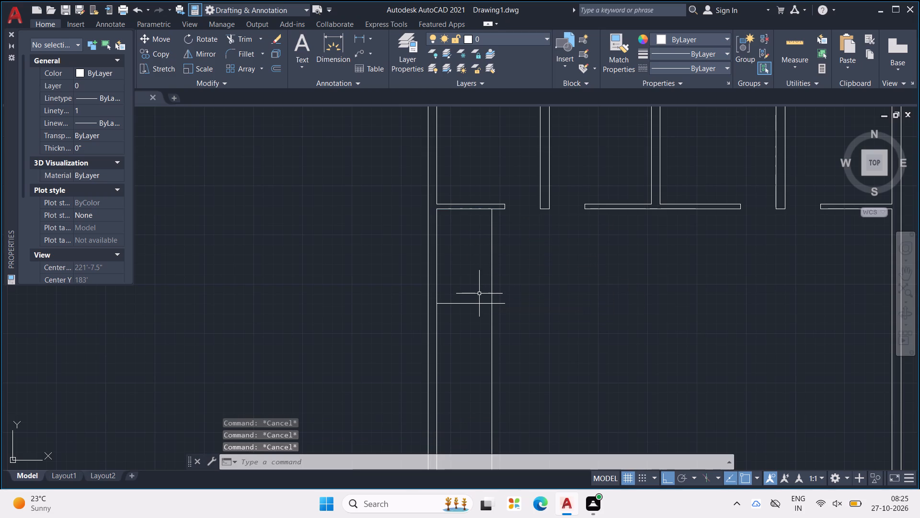
# Offset the new vertical line in the lower area 9'4" to the right.
pyautogui.write('OFF')
pyautogui.press('Return')
pyautogui.write('9\'4"')
pyautogui.press('Return')
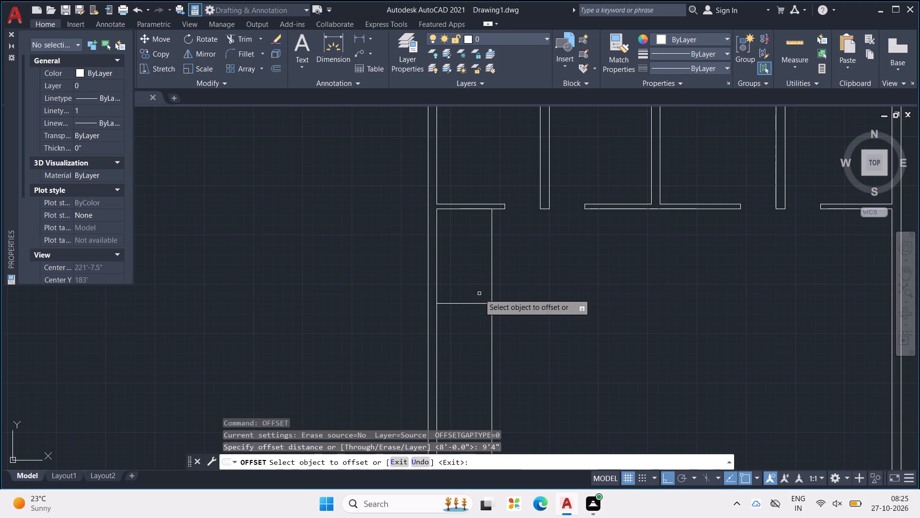
pyautogui.click(493, 272)
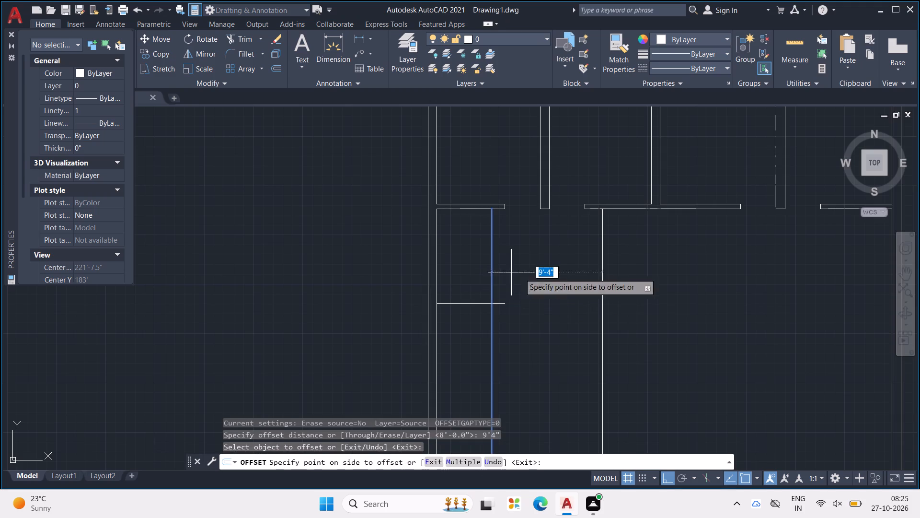
pyautogui.click(589, 280)
pyautogui.press('Escape')
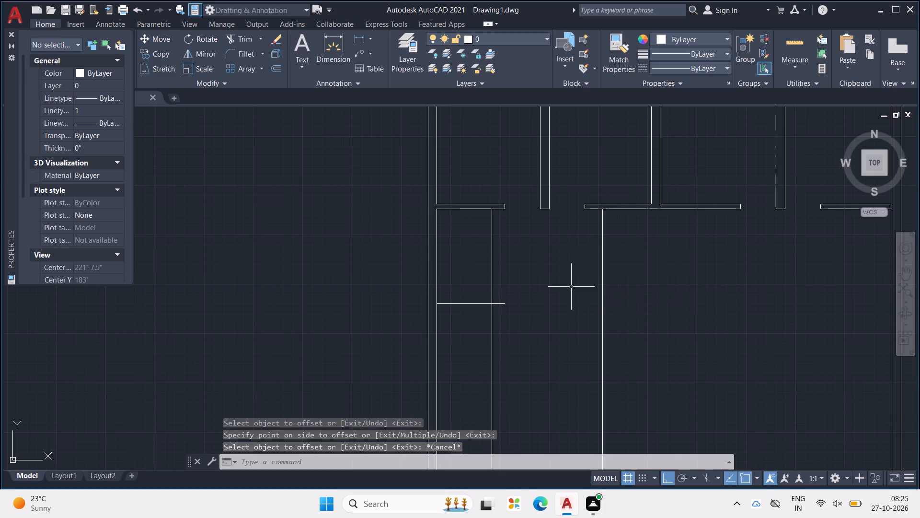
pyautogui.press('Escape')
pyautogui.press('Escape')
pyautogui.press('Escape')
# Offset the lower line of the full-width wall's middle segment 11' downward.
pyautogui.write('OFF')
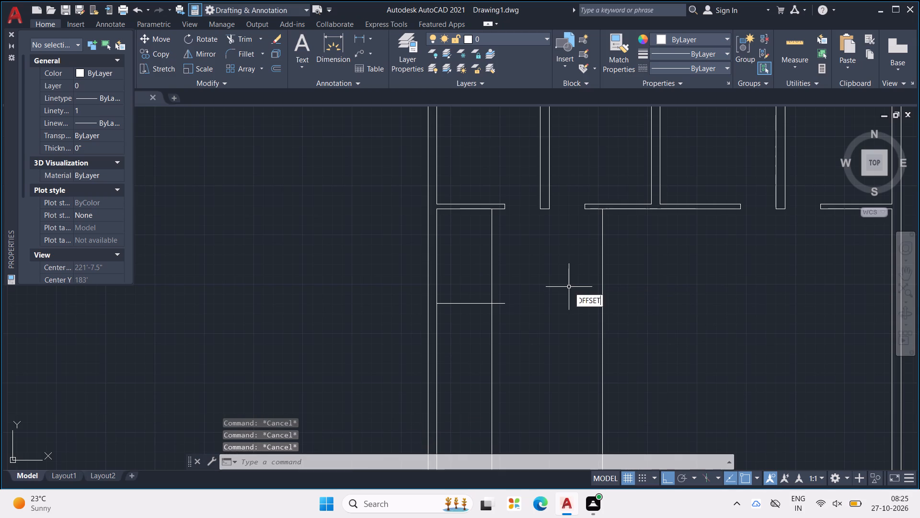
pyautogui.press('Return')
pyautogui.write("11'")
pyautogui.press('Return')
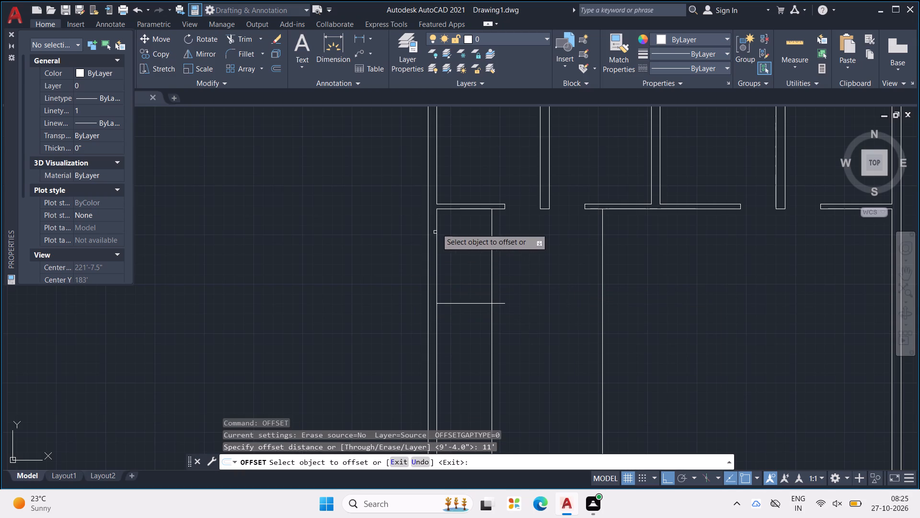
pyautogui.click(597, 208)
pyautogui.click(590, 291)
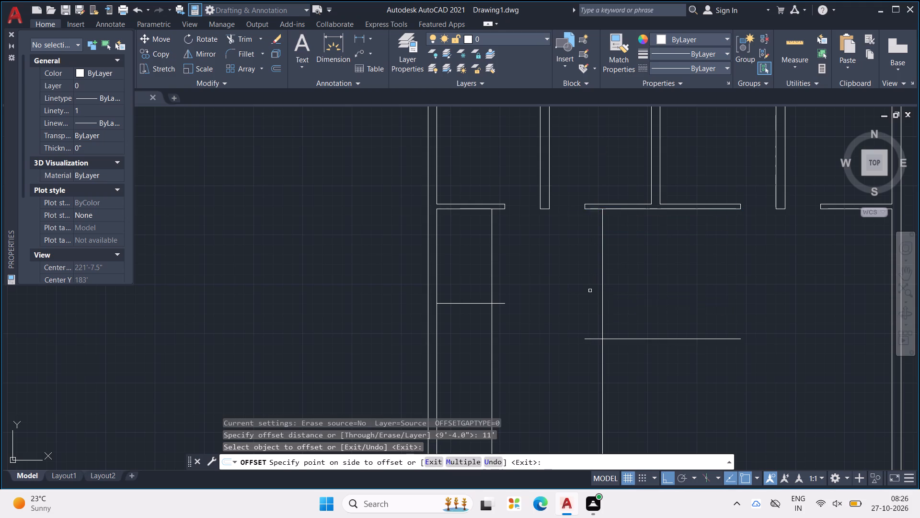
pyautogui.press('Escape')
pyautogui.press('Escape')
pyautogui.press('Escape')
pyautogui.press('Escape')
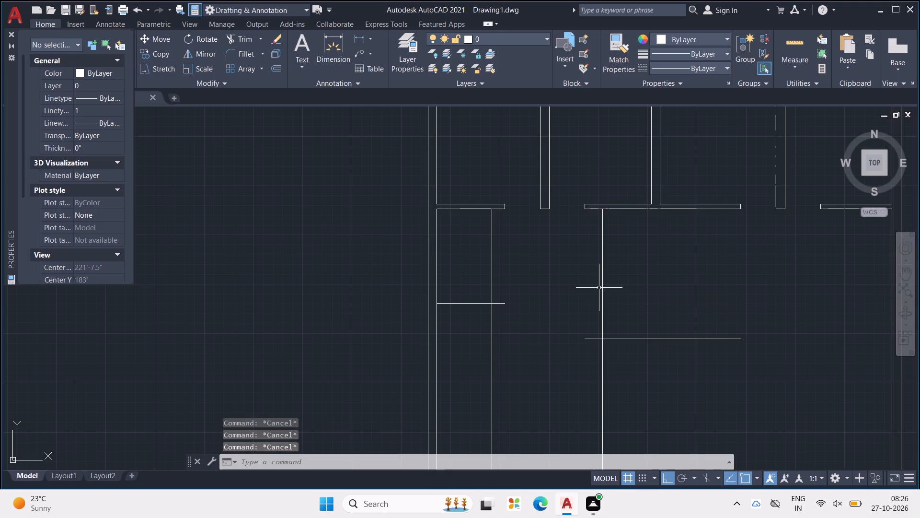
# Extend the 11' offset line left to the first vertical line in the lower area.
pyautogui.press('e')
pyautogui.press('x')
pyautogui.press('Return')
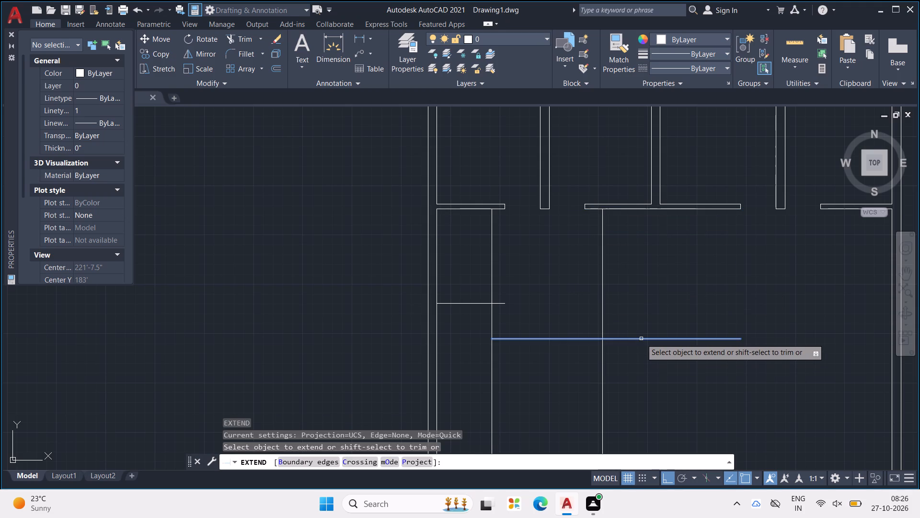
pyautogui.click(641, 339)
pyautogui.press('Escape')
pyautogui.press('Escape')
pyautogui.press('Escape')
pyautogui.press('Escape')
pyautogui.press('Escape')
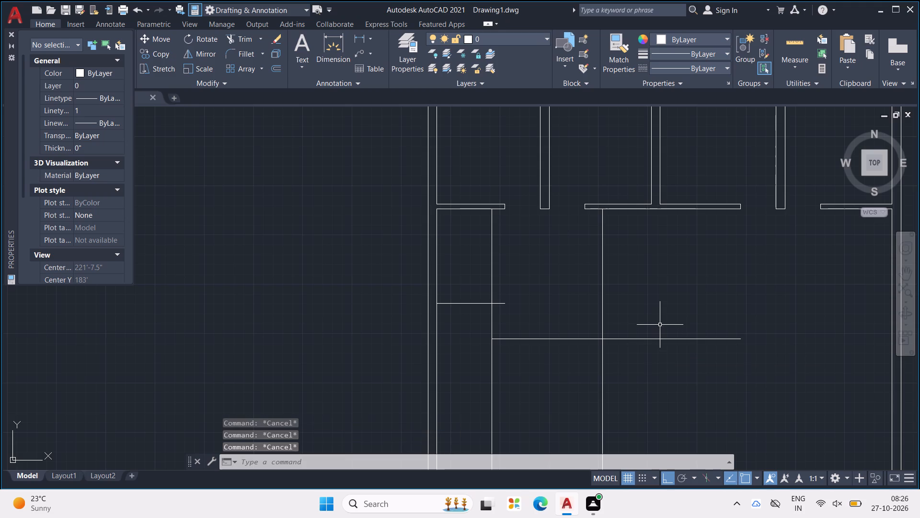
pyautogui.press('Escape')
pyautogui.press('Escape')
pyautogui.press('Escape')
pyautogui.press('Escape')
# Trim the overhanging ends of both horizontal lines and the vertical lines below the 11' line to outline two lower rooms.
pyautogui.press('t')
pyautogui.press('r')
pyautogui.press('Return')
pyautogui.moveTo(683, 318); pyautogui.dragTo(683, 354)
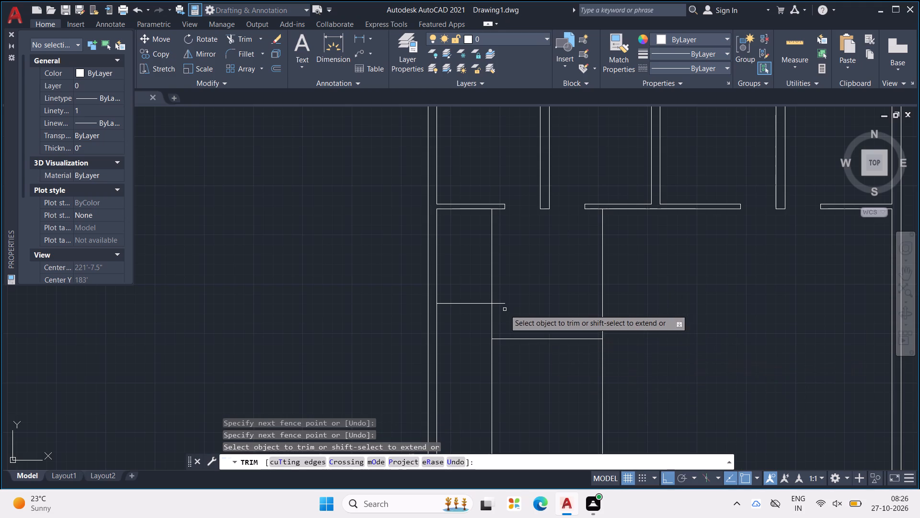
pyautogui.click(503, 305)
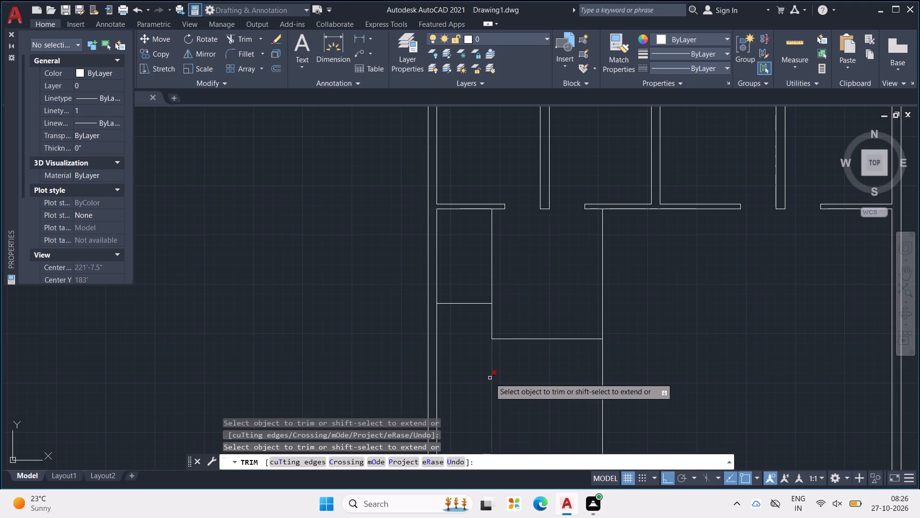
pyautogui.moveTo(486, 377); pyautogui.dragTo(597, 389)
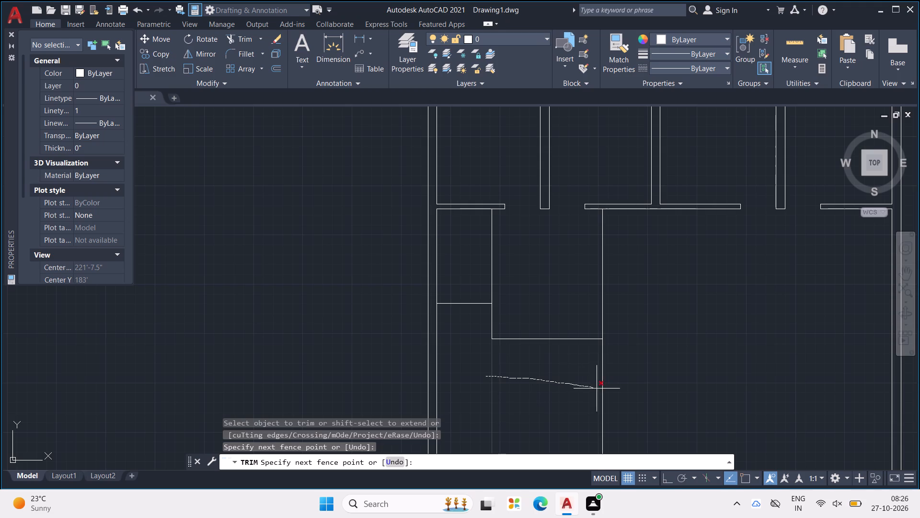
pyautogui.moveTo(597, 389); pyautogui.dragTo(616, 391)
pyautogui.press('Escape')
pyautogui.press('Escape')
pyautogui.press('Escape')
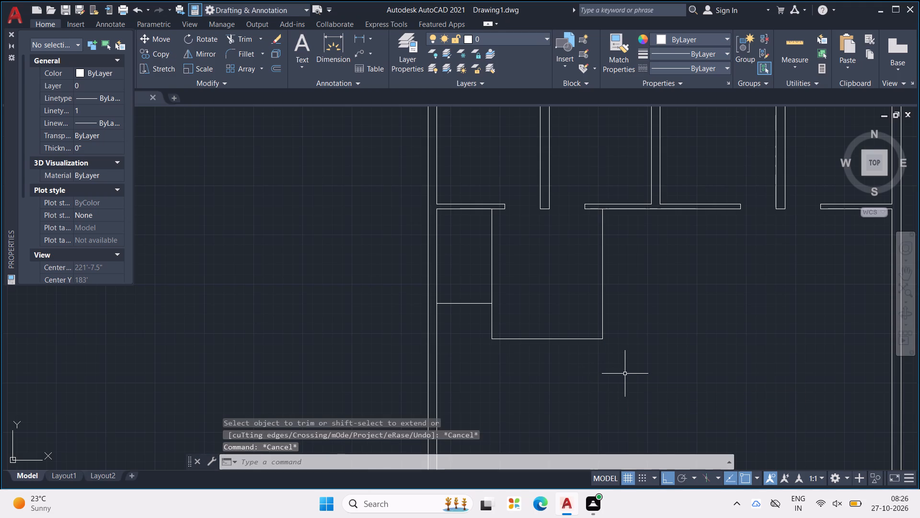
pyautogui.press('Escape')
pyautogui.press('Escape')
pyautogui.press('Escape')
pyautogui.press('Escape')
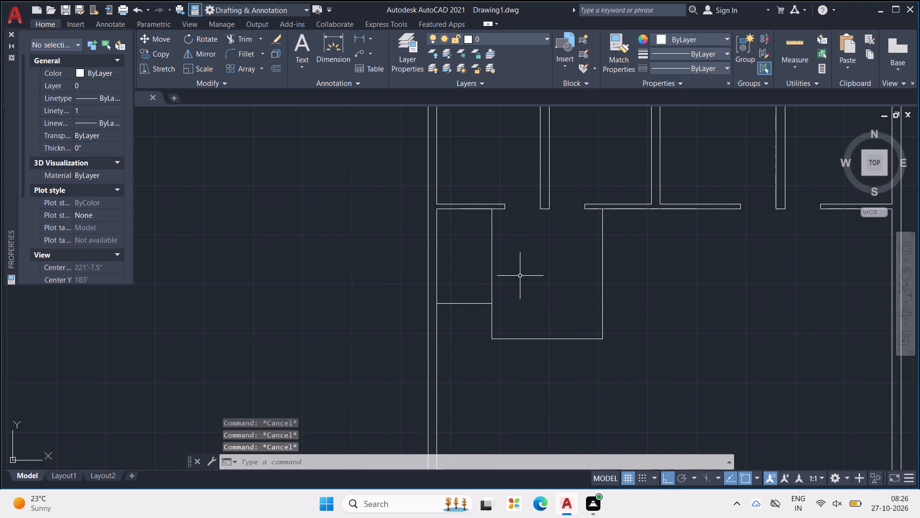
# Offset the bottom line of the small lower-left room 4.5" upward.
pyautogui.press('o')
pyautogui.press('f')
pyautogui.press('f')
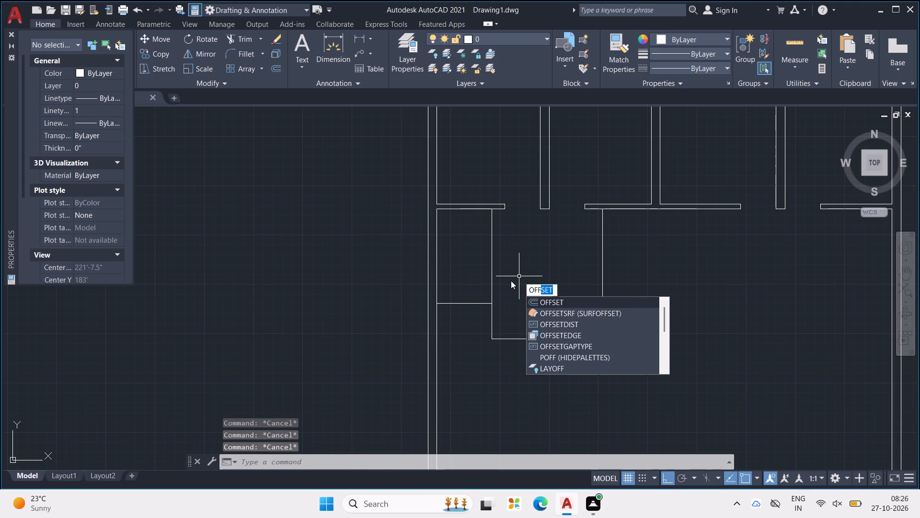
pyautogui.press('Return')
pyautogui.write('4.5"')
pyautogui.press('Return')
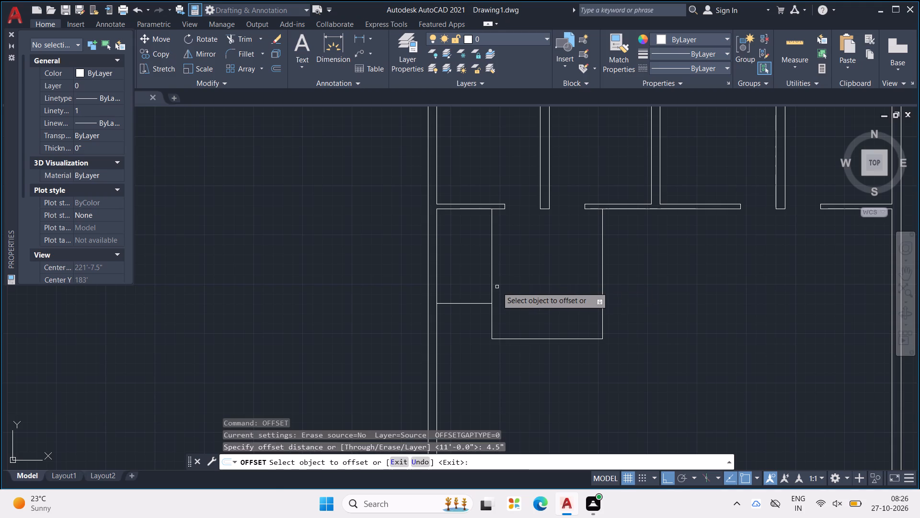
pyautogui.click(466, 302)
pyautogui.click(470, 286)
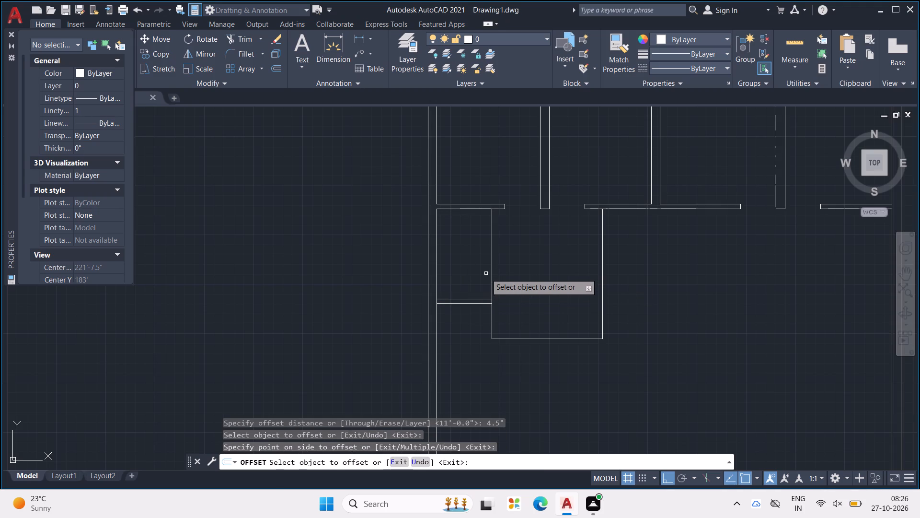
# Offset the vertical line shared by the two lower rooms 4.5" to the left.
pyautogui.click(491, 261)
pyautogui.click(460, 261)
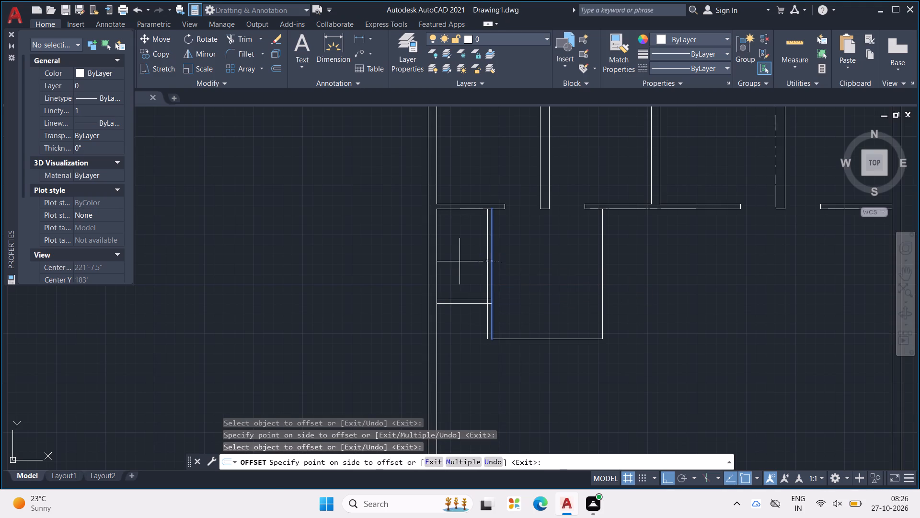
# Offset the larger lower room's right, bottom and left lines 4.5" inward to form partitions.
pyautogui.click(601, 277)
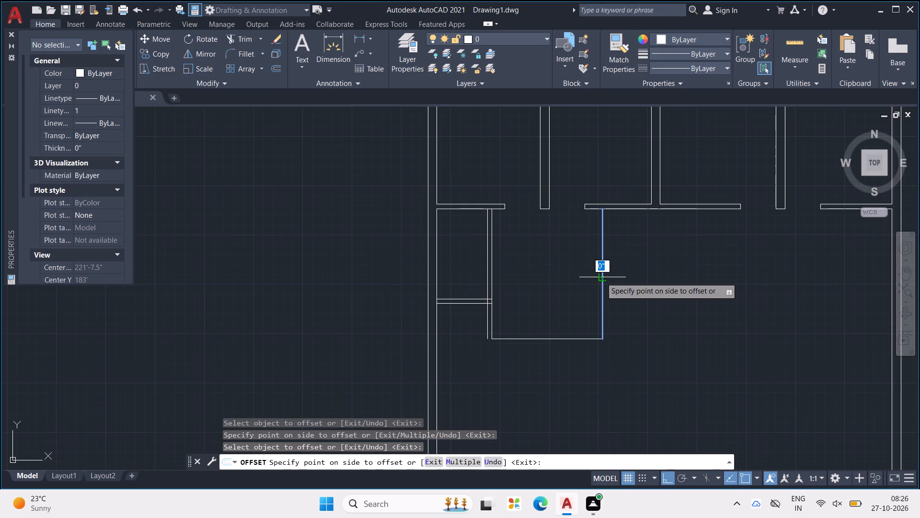
pyautogui.click(586, 277)
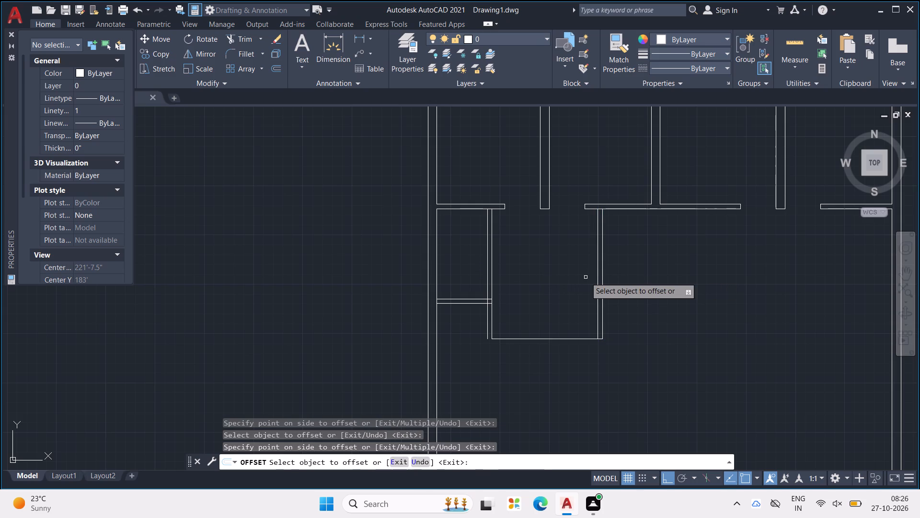
pyautogui.click(555, 340)
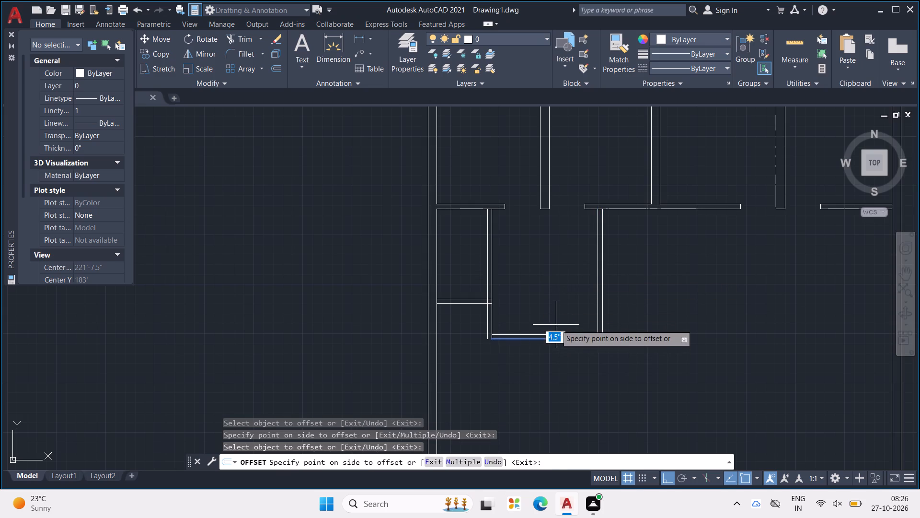
pyautogui.click(556, 325)
pyautogui.click(491, 317)
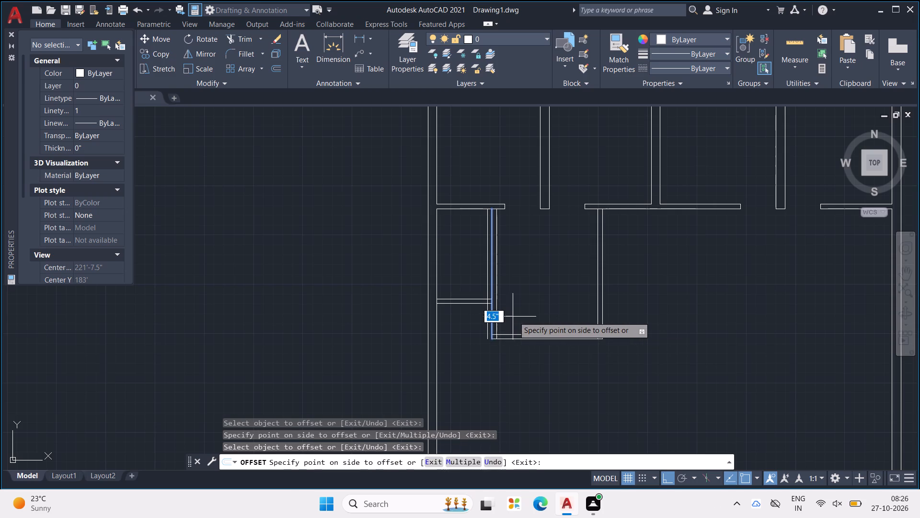
pyautogui.click(528, 316)
pyautogui.press('Escape')
pyautogui.press('Escape')
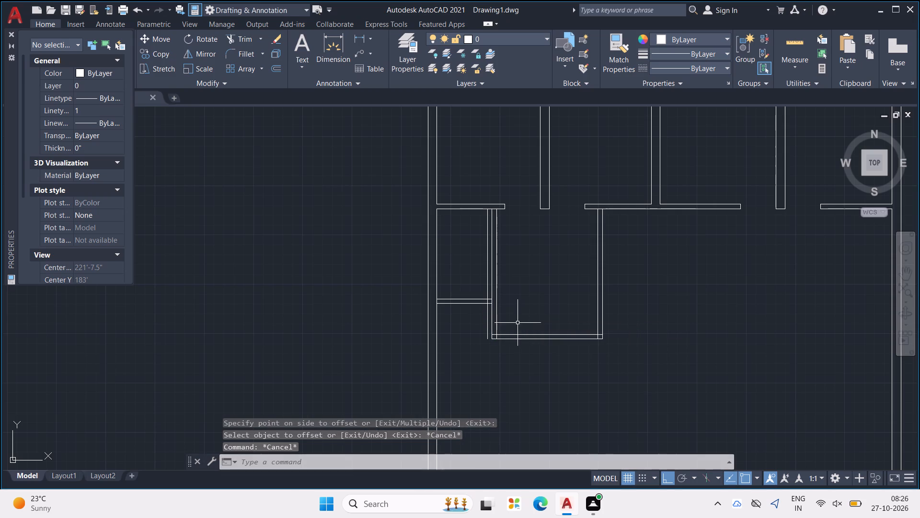
pyautogui.press('Escape')
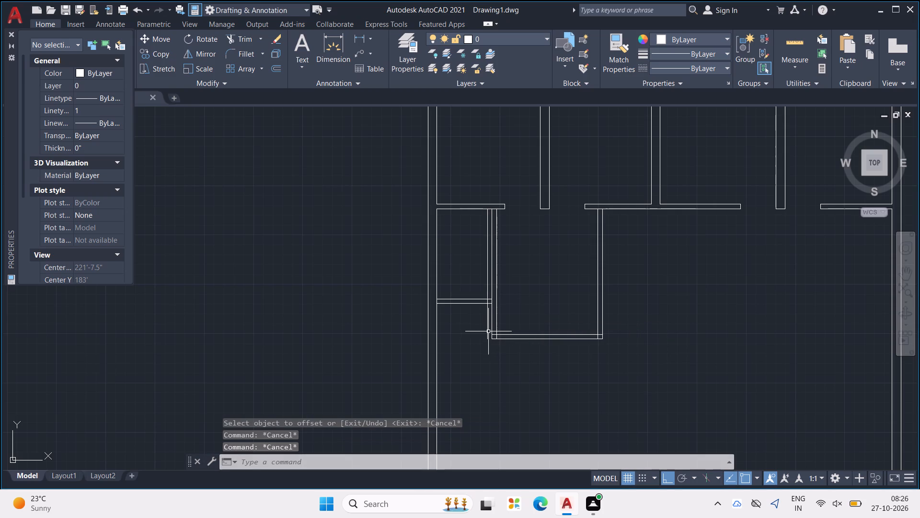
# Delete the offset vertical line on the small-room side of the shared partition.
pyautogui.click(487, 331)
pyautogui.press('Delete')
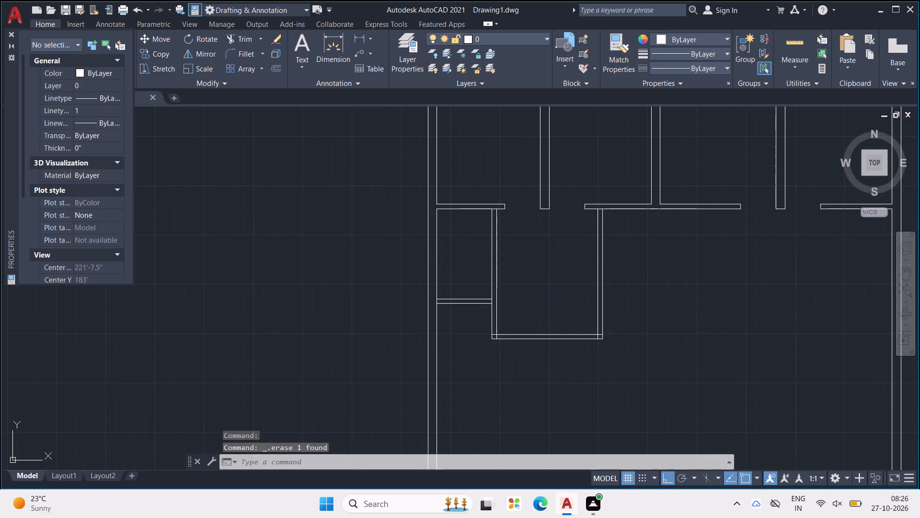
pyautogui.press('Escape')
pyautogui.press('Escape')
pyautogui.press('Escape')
# Extend both lines of the small room's bottom partition to the far line of the shared vertical partition.
pyautogui.scroll(1, 497, 310)
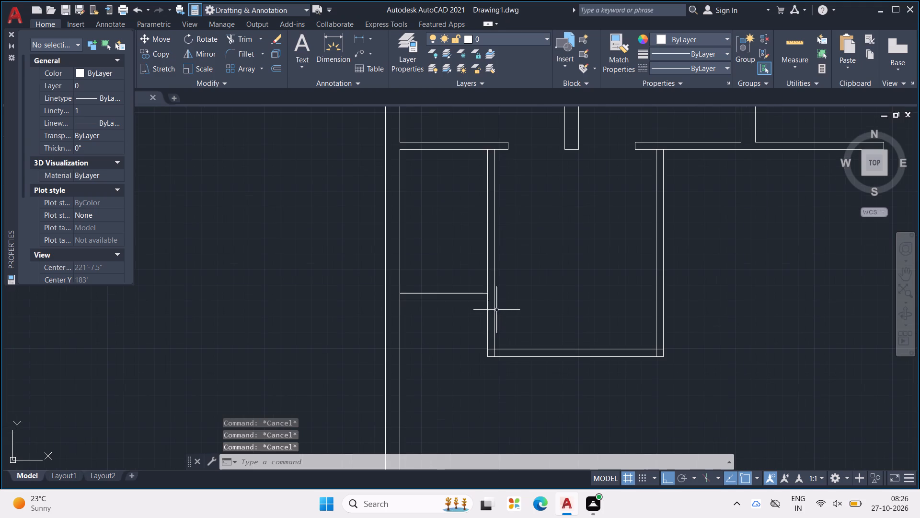
pyautogui.press('Escape')
pyautogui.press('Escape')
pyautogui.press('e')
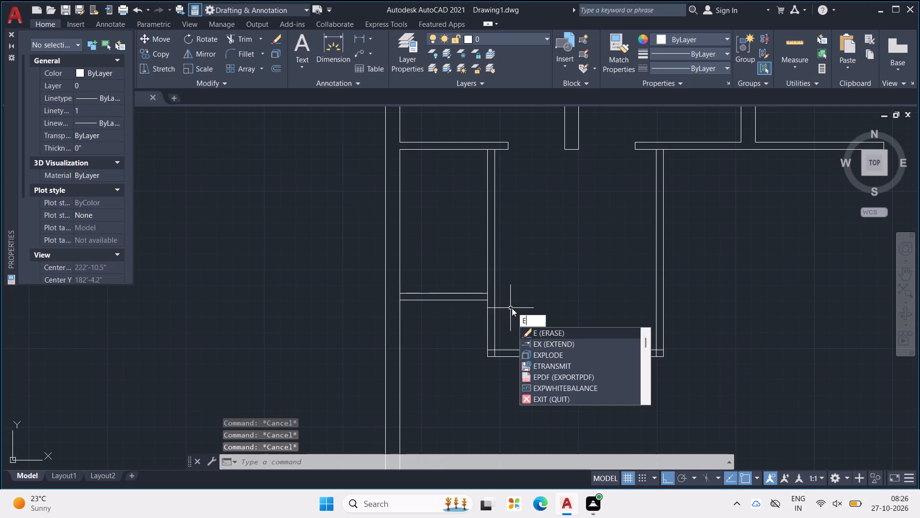
pyautogui.press('x')
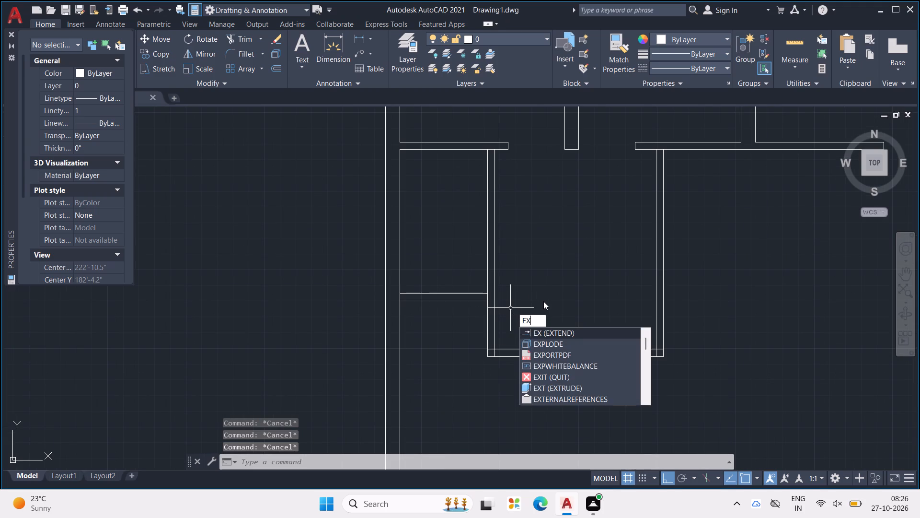
pyautogui.press('Return')
pyautogui.scroll(2, 466, 305)
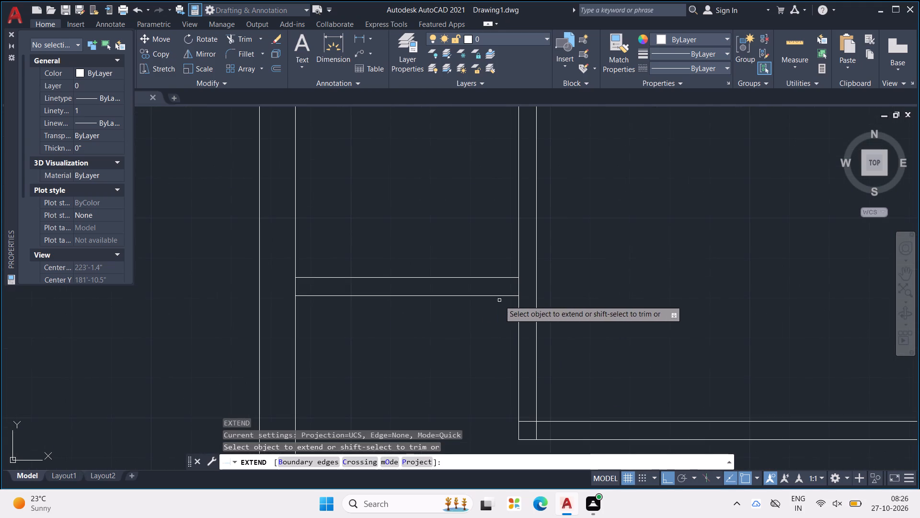
pyautogui.click(519, 286)
pyautogui.click(517, 286)
pyautogui.scroll(-3, 520, 285)
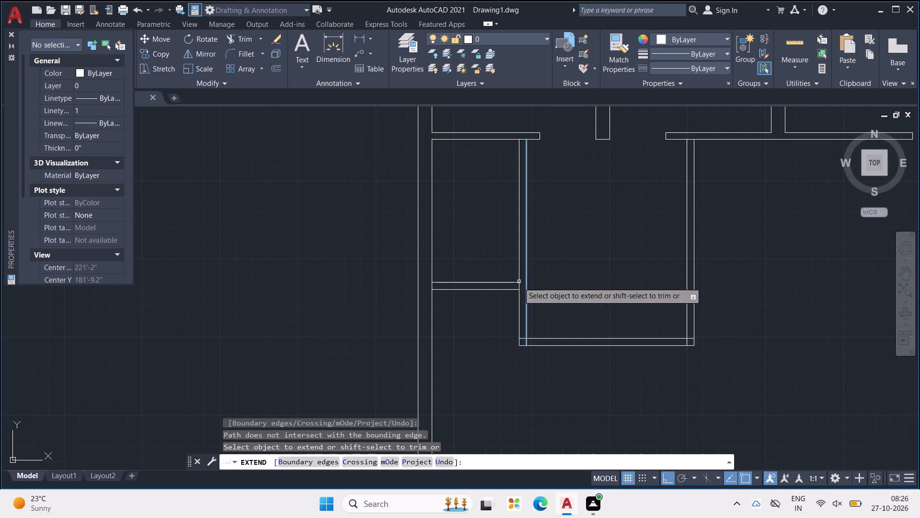
pyautogui.click(501, 282)
pyautogui.click(501, 288)
pyautogui.press('Escape')
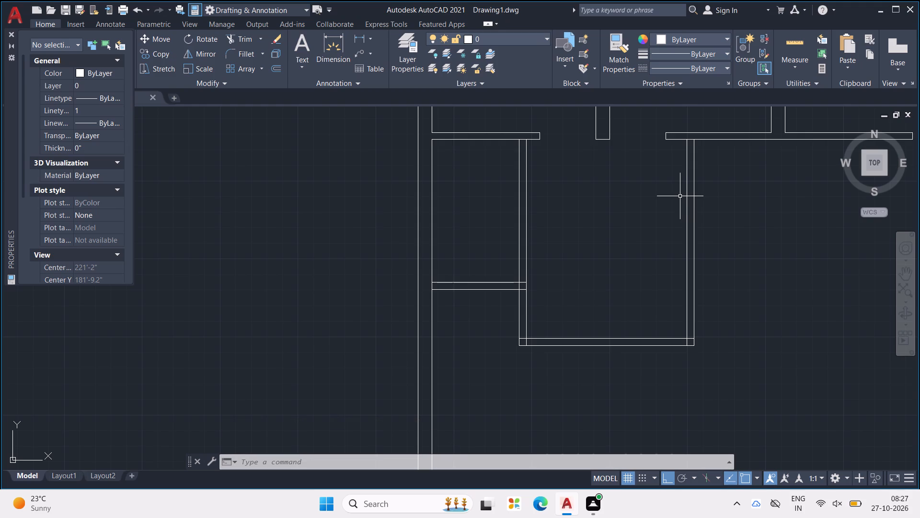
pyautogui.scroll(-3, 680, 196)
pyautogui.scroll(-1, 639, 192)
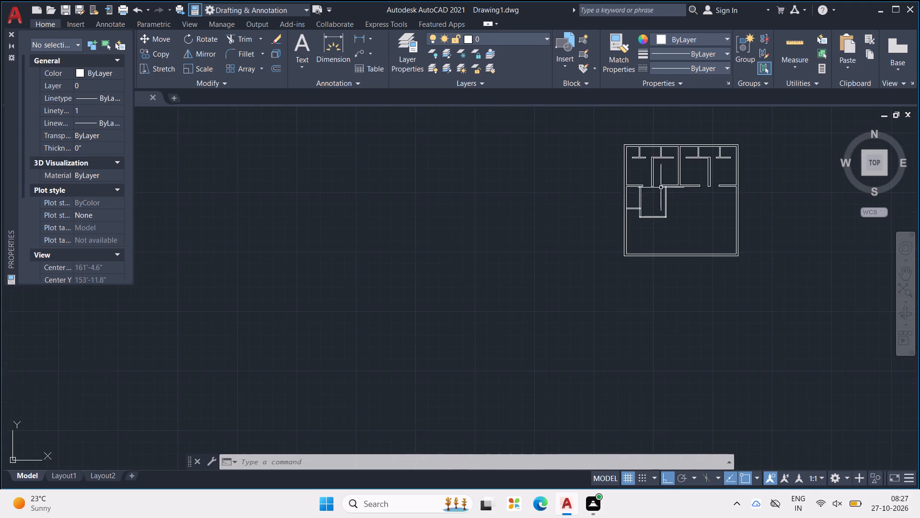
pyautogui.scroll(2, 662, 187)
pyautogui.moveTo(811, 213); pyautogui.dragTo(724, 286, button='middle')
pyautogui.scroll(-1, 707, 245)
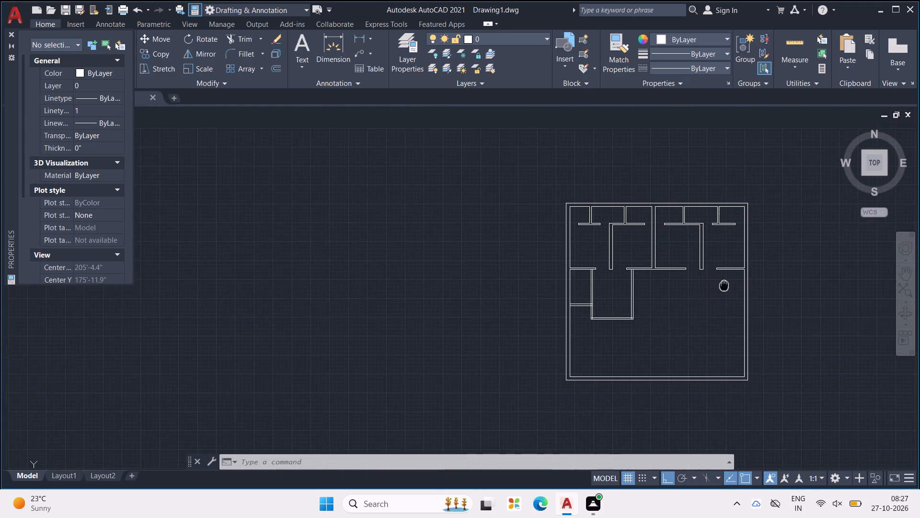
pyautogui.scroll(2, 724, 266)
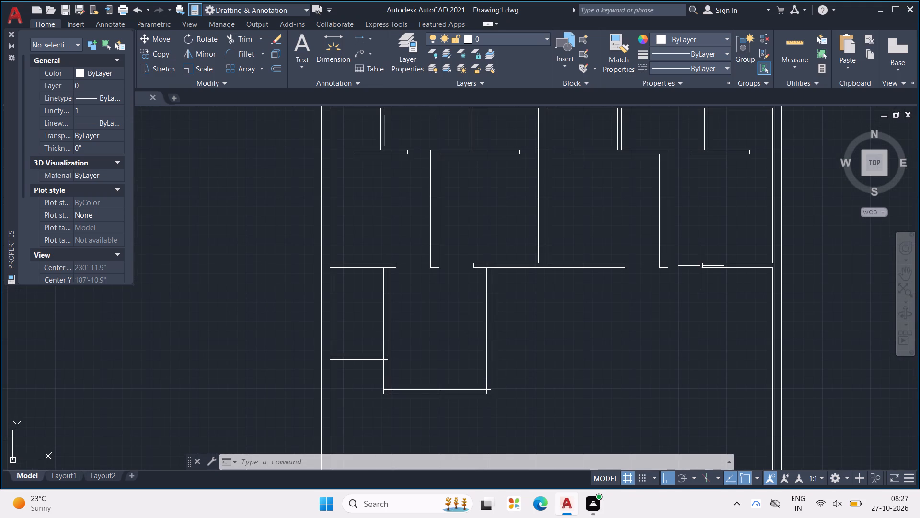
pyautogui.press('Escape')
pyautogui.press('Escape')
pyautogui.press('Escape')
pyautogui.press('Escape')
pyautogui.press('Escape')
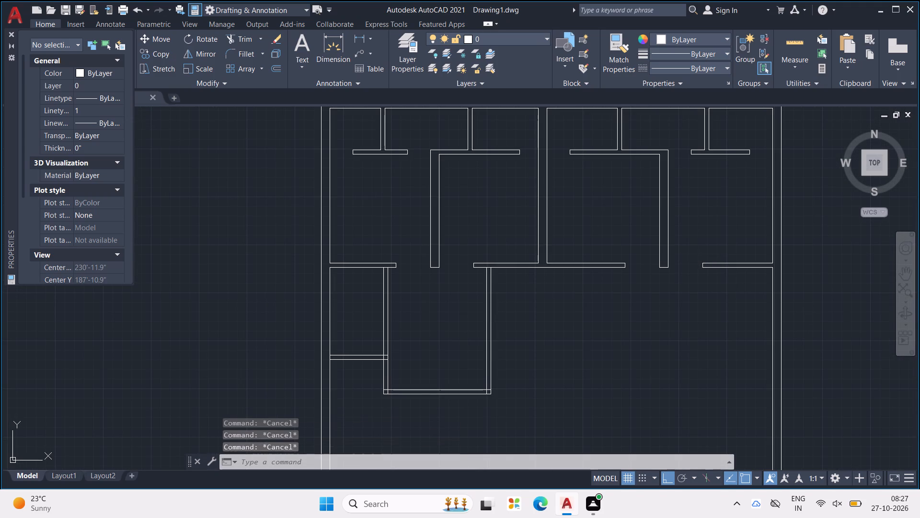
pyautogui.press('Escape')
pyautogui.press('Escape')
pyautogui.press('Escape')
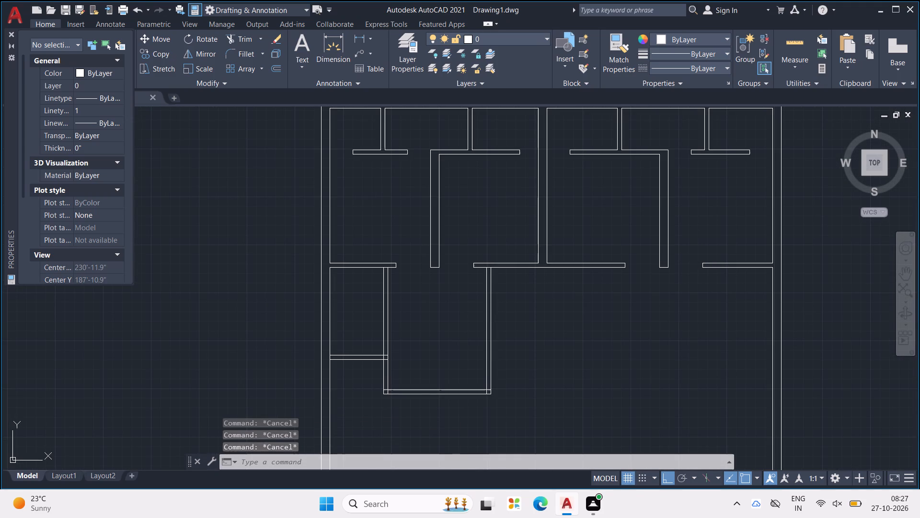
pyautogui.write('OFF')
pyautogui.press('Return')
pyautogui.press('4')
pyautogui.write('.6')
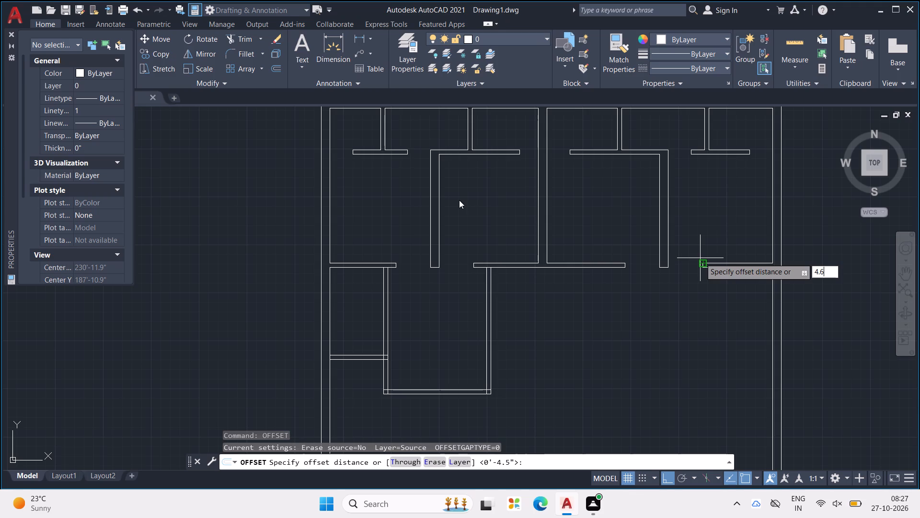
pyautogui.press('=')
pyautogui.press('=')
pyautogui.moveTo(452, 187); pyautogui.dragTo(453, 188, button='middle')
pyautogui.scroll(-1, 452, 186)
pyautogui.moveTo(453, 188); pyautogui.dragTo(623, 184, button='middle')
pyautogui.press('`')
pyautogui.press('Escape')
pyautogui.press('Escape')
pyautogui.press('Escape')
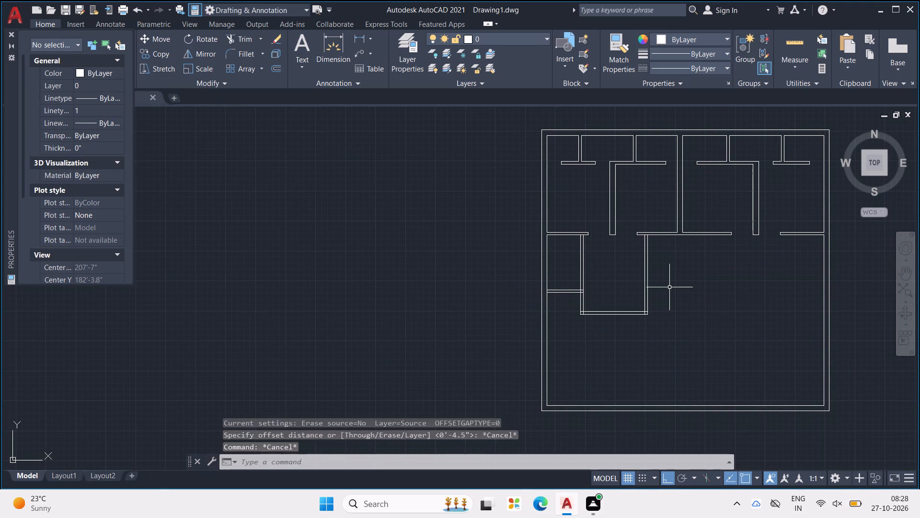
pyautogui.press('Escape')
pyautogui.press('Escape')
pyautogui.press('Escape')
# Offset the larger lower room's outer right line 4'6" to the right, and offset the resulting line another 4'6" right.
pyautogui.write('OFF')
pyautogui.press('Return')
pyautogui.write('4\'6"')
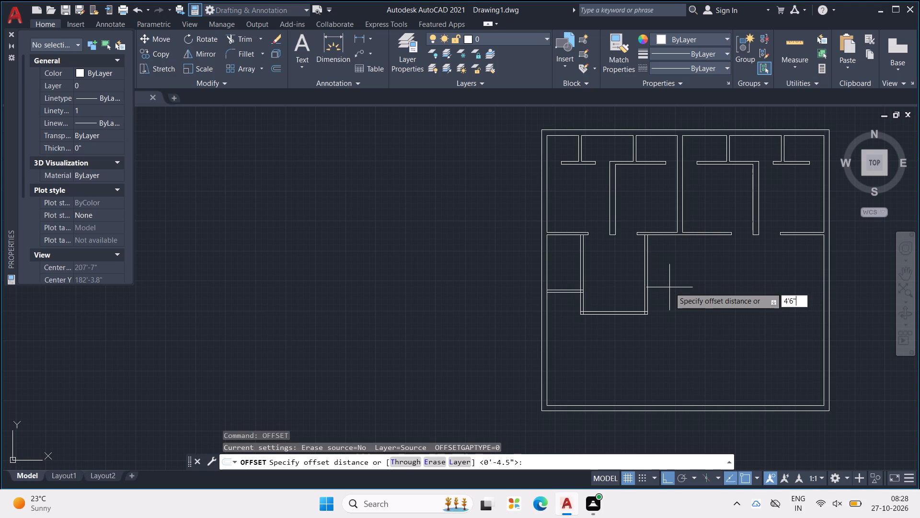
pyautogui.press('Return')
pyautogui.scroll(1, 655, 252)
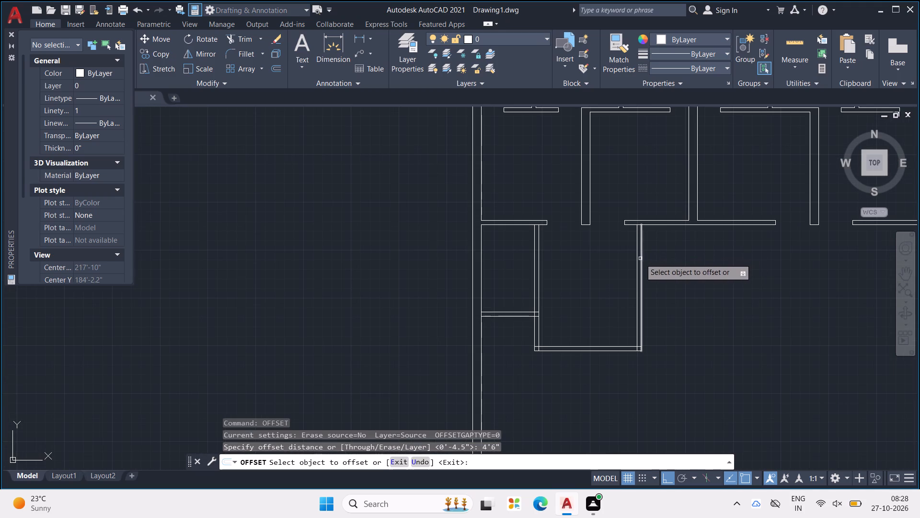
pyautogui.click(641, 259)
pyautogui.click(696, 265)
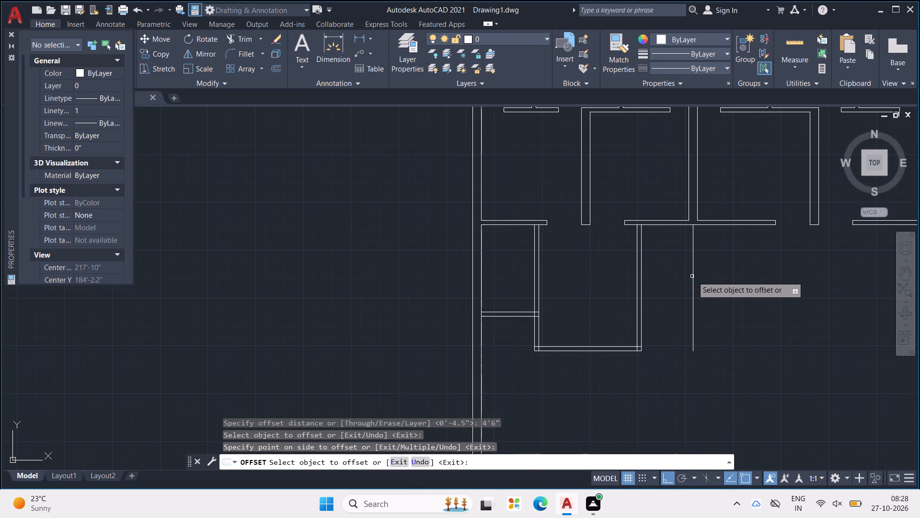
pyautogui.moveTo(692, 276); pyautogui.dragTo(701, 279)
pyautogui.click(764, 288)
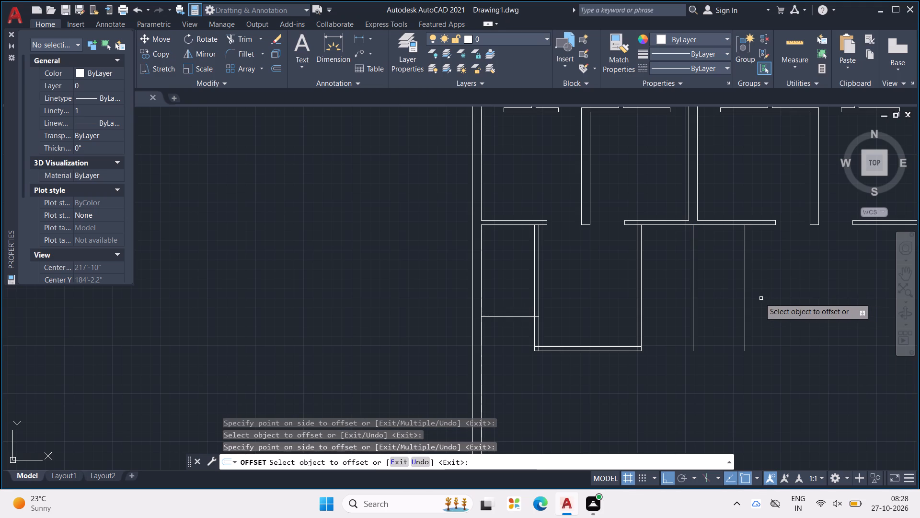
pyautogui.press('Escape')
pyautogui.press('Escape')
pyautogui.press('Escape')
pyautogui.press('Escape')
# Offset the lower line of the central horizontal wall 3'6" downward, across the two vertical lines beside the larger lower room.
pyautogui.write('OFF')
pyautogui.press('Return')
pyautogui.press('9')
pyautogui.press('BackSpace')
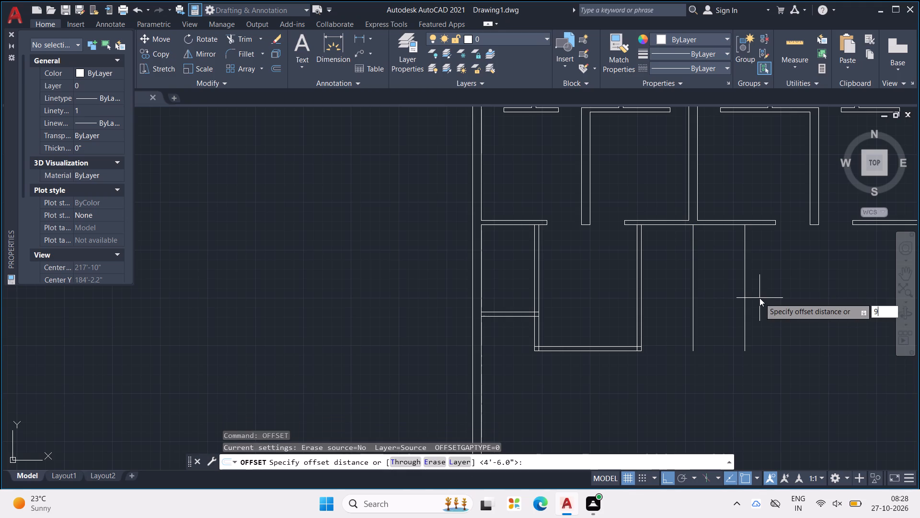
pyautogui.write("3'")
pyautogui.write('6"')
pyautogui.press('Return')
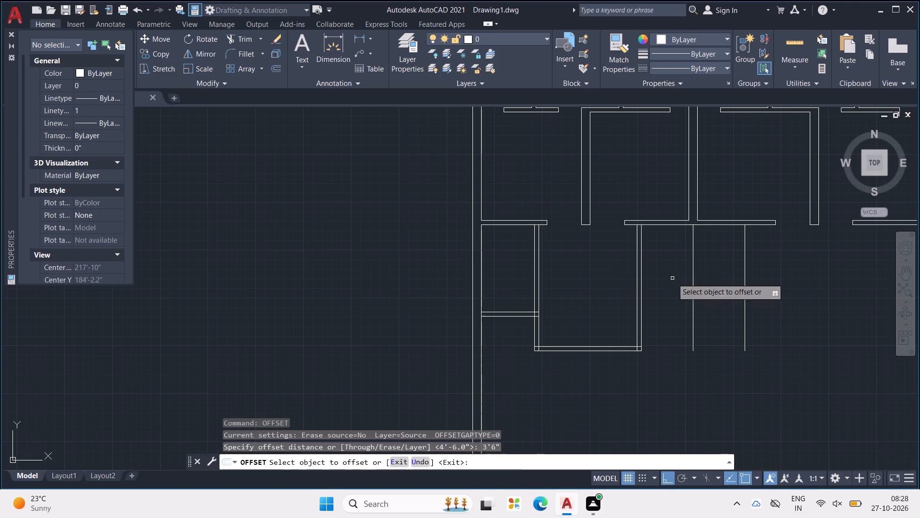
pyautogui.click(731, 224)
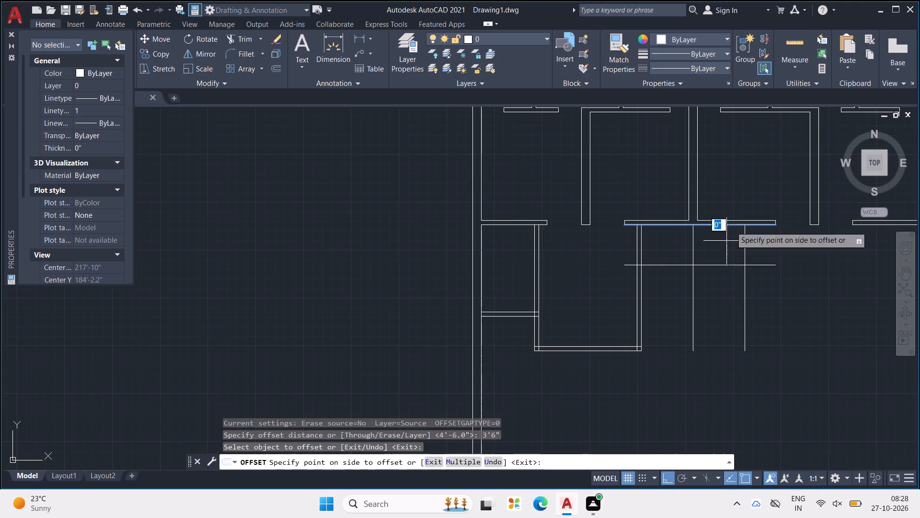
pyautogui.click(704, 308)
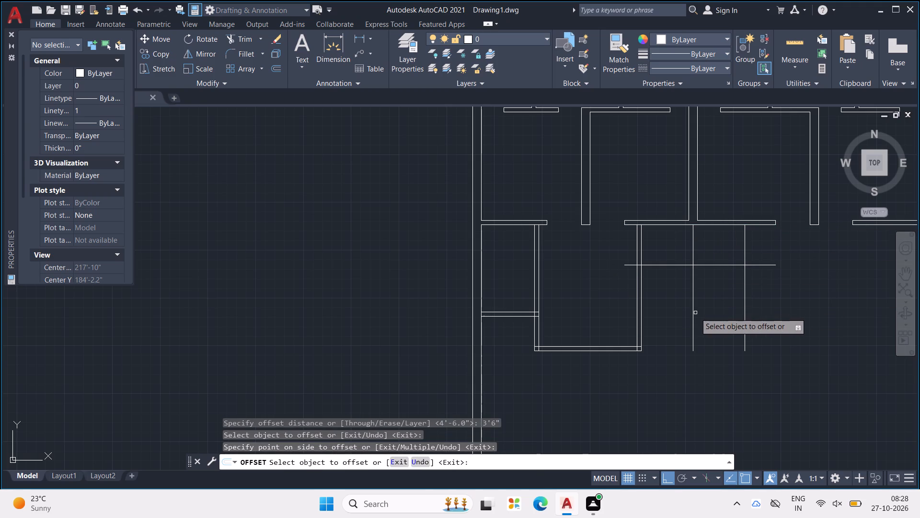
pyautogui.press('Escape')
pyautogui.press('Escape')
pyautogui.press('Escape')
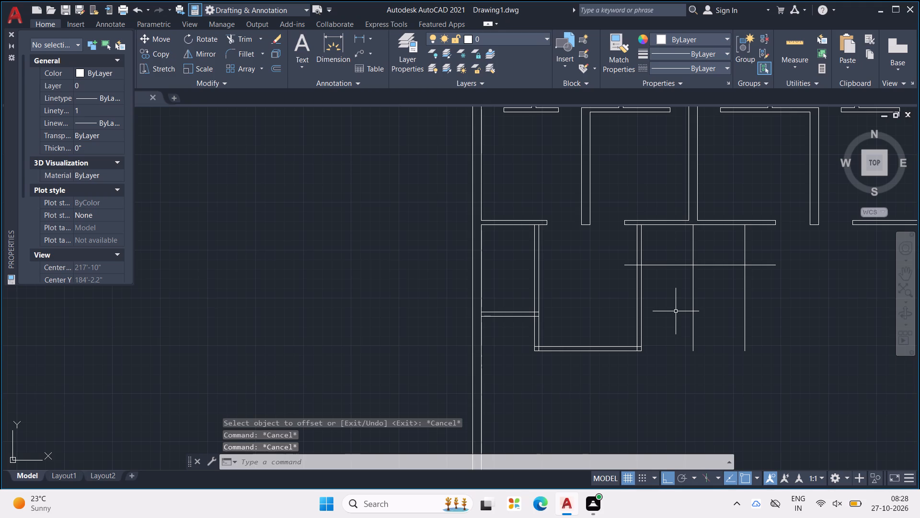
pyautogui.press('Escape')
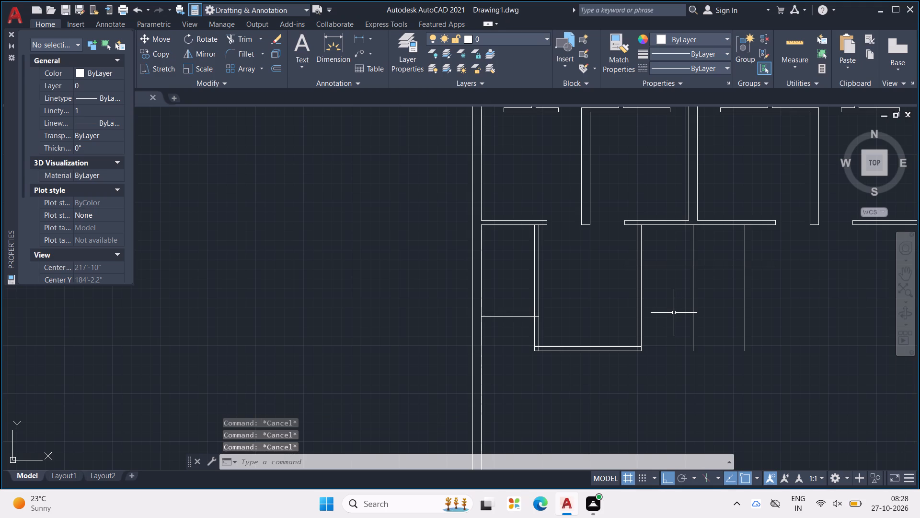
pyautogui.press('Escape')
pyautogui.press('Escape')
# Trim the two verticals below the 3'6" offset line, and trim that line's overhangs beyond the room partition and the outer vertical.
pyautogui.write('TR')
pyautogui.press('Return')
pyautogui.scroll(2, 681, 328)
pyautogui.moveTo(682, 314); pyautogui.dragTo(885, 312)
pyautogui.moveTo(896, 310); pyautogui.dragTo(816, 318, button='middle')
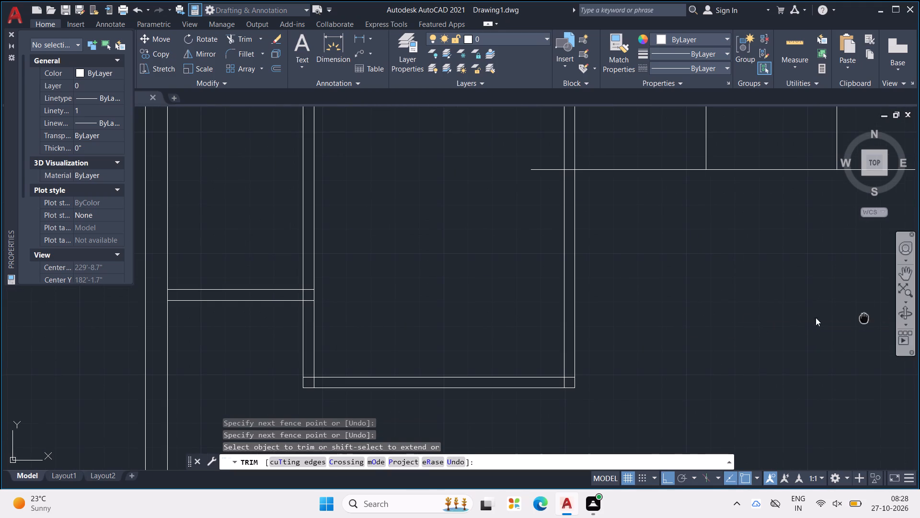
pyautogui.moveTo(816, 318); pyautogui.dragTo(620, 318, button='middle')
pyautogui.scroll(-3, 620, 313)
pyautogui.scroll(4, 531, 278)
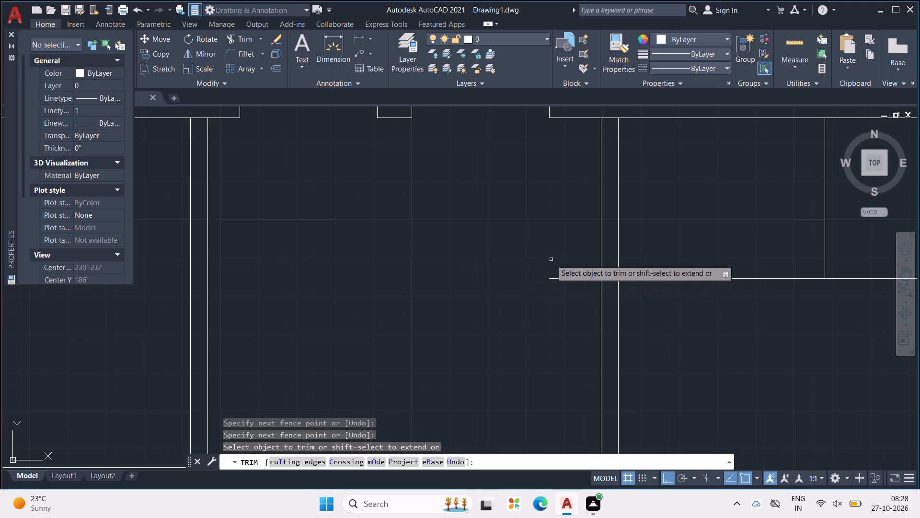
pyautogui.moveTo(551, 259); pyautogui.dragTo(554, 291)
pyautogui.scroll(-3, 552, 294)
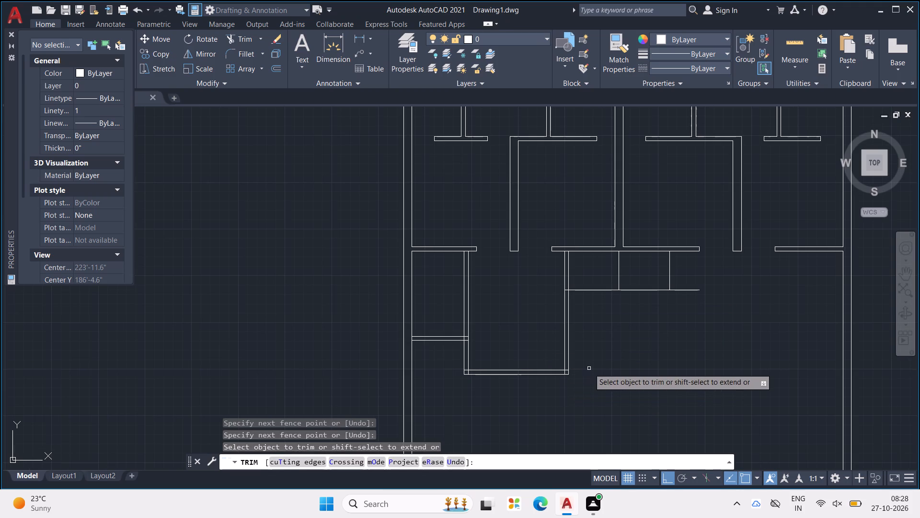
pyautogui.scroll(1, 746, 291)
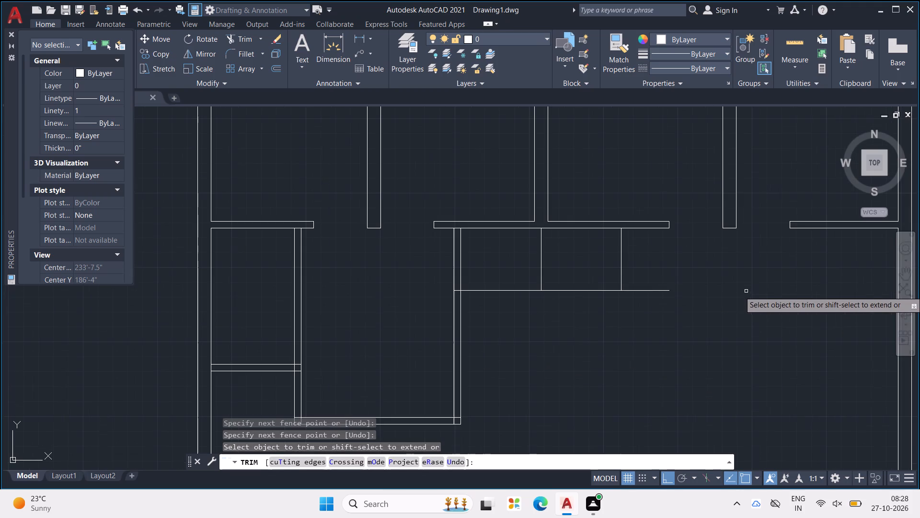
pyautogui.moveTo(667, 270); pyautogui.dragTo(656, 304)
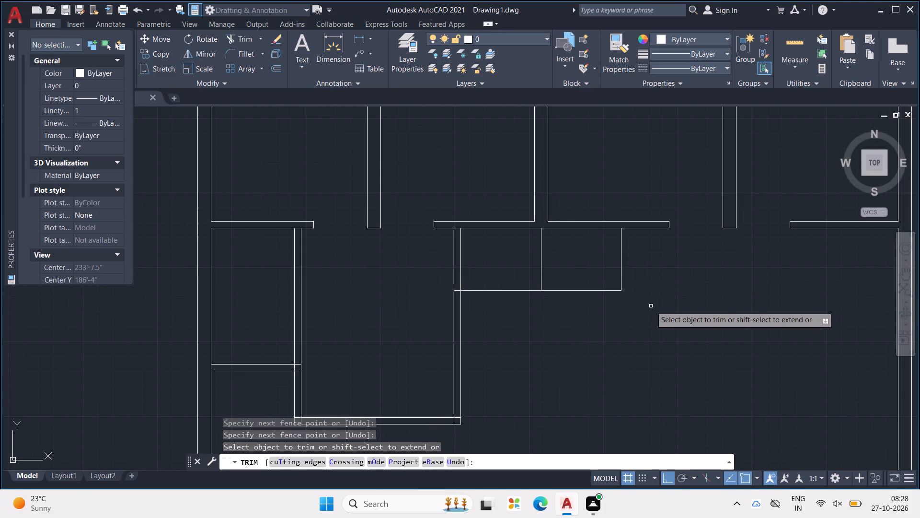
pyautogui.press('Escape')
pyautogui.press('Escape')
pyautogui.press('Escape')
pyautogui.press('Escape')
pyautogui.press('Escape')
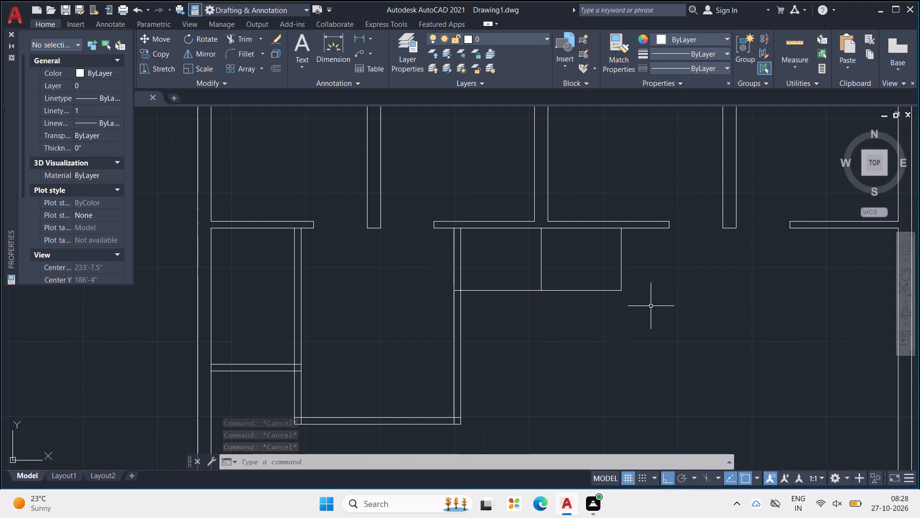
pyautogui.press('e')
pyautogui.press('Escape')
pyautogui.press('Escape')
pyautogui.press('Escape')
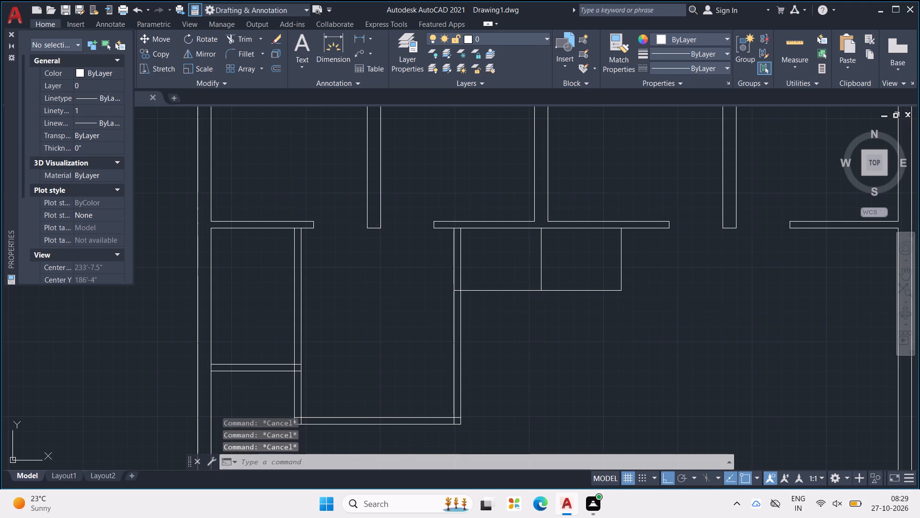
# Offset the bottom line of the two small adjoining spaces 7'2" downward.
pyautogui.write('OFF')
pyautogui.press('Return')
pyautogui.write('7\'2"')
pyautogui.press('Return')
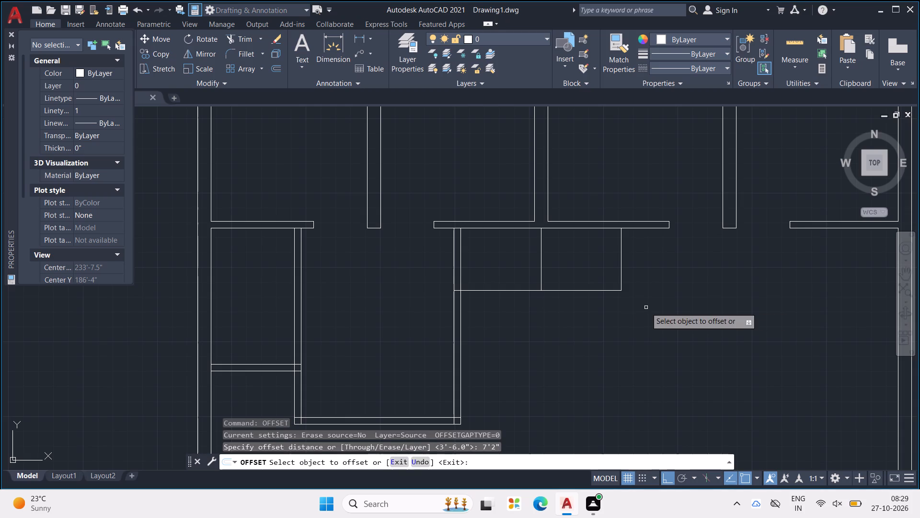
pyautogui.click(574, 290)
pyautogui.moveTo(560, 371); pyautogui.dragTo(563, 362, button='middle')
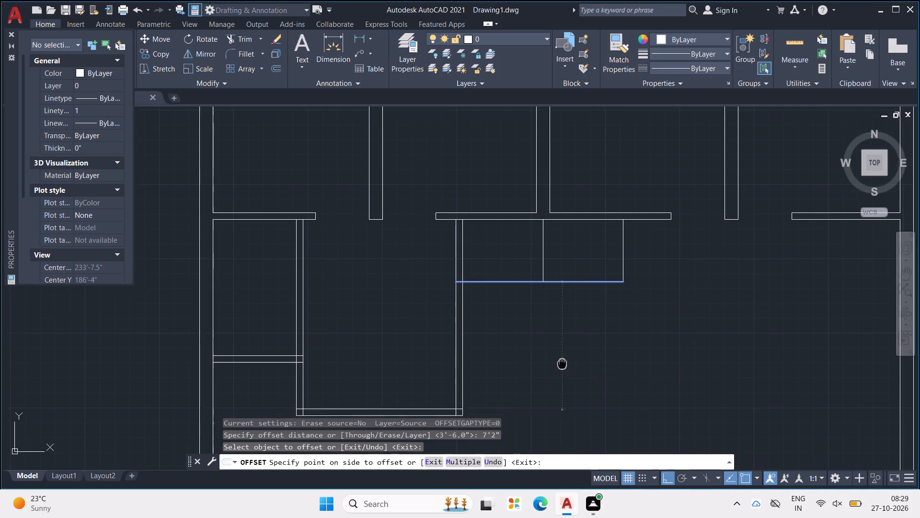
pyautogui.moveTo(563, 362); pyautogui.dragTo(574, 340, button='middle')
pyautogui.scroll(1, 574, 340)
pyautogui.moveTo(575, 339); pyautogui.dragTo(627, 298, button='middle')
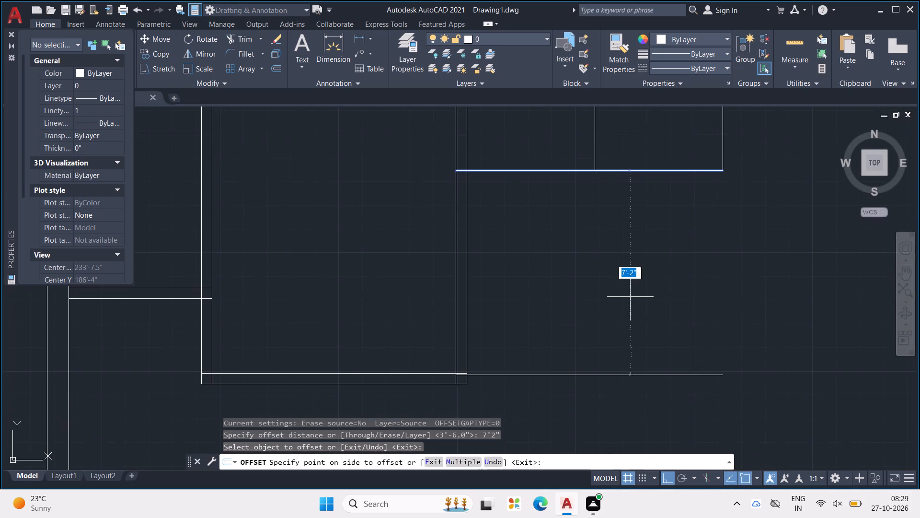
pyautogui.click(632, 297)
pyautogui.press('Escape')
pyautogui.press('Escape')
pyautogui.press('Escape')
# Draw a horizontal line from the larger lower room's outer bottom-right corner to align with the small spaces' outer vertical line.
pyautogui.moveTo(600, 299); pyautogui.dragTo(601, 298, button='middle')
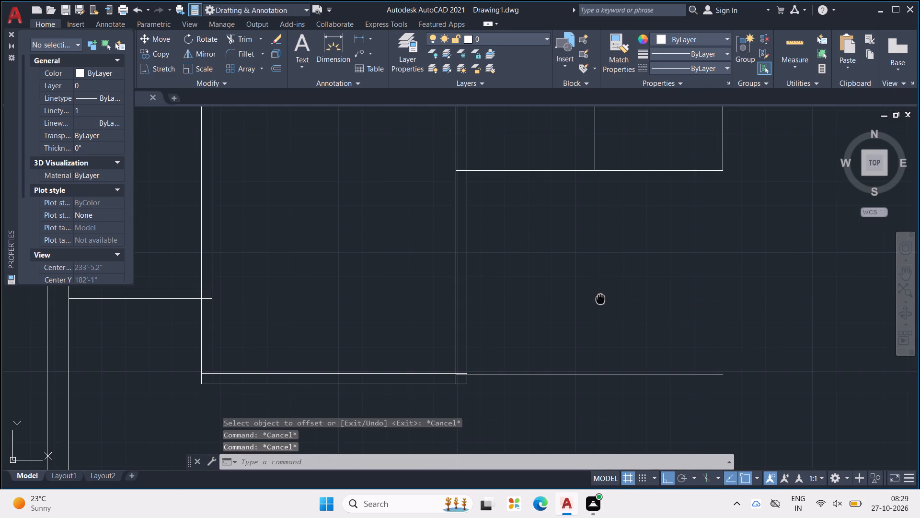
pyautogui.moveTo(601, 298); pyautogui.dragTo(817, 263, button='middle')
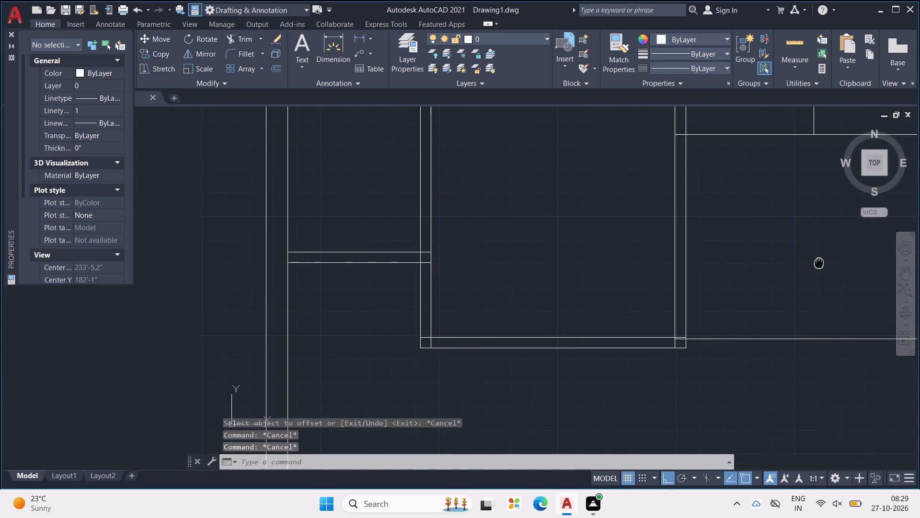
pyautogui.moveTo(817, 263); pyautogui.dragTo(767, 299, button='middle')
pyautogui.moveTo(767, 299); pyautogui.dragTo(744, 282, button='middle')
pyautogui.press('Escape')
pyautogui.press('Escape')
pyautogui.scroll(-1, 744, 282)
pyautogui.press('Escape')
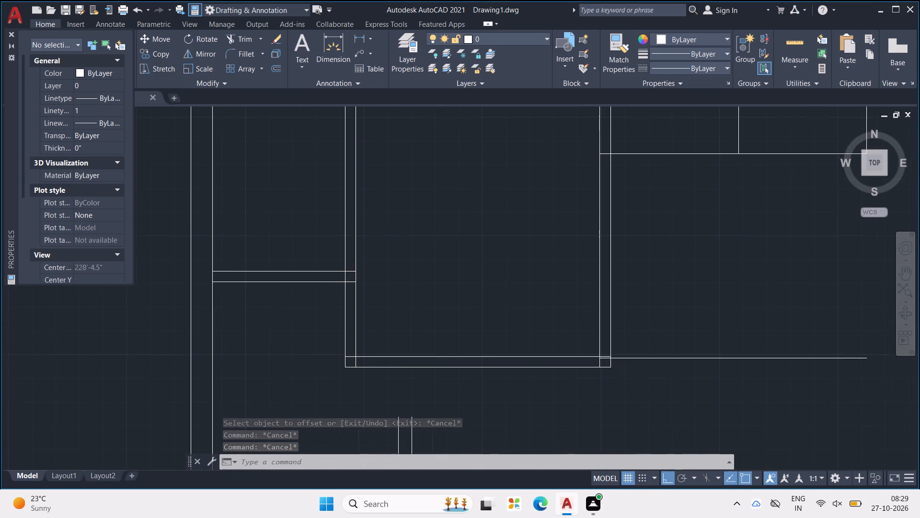
pyautogui.press('Escape')
pyautogui.press('Escape')
pyautogui.press('Escape')
pyautogui.press('l')
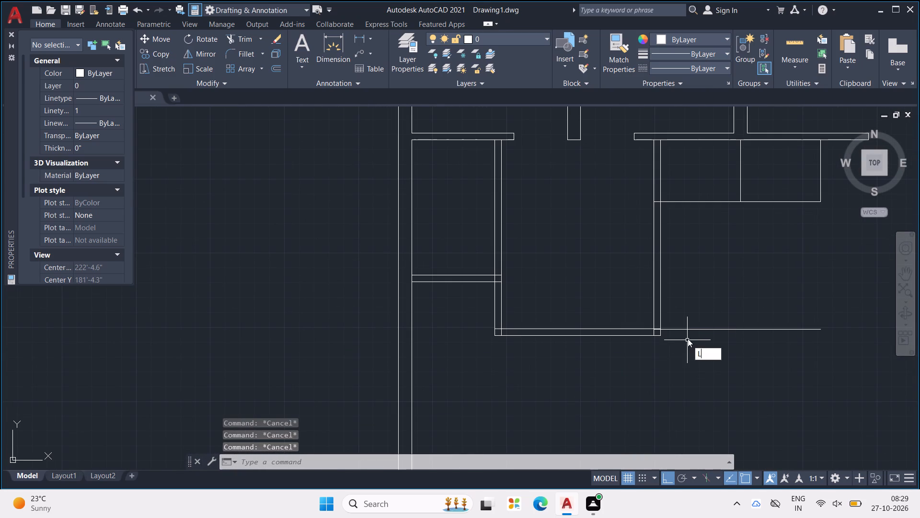
pyautogui.press('Return')
pyautogui.scroll(2, 686, 335)
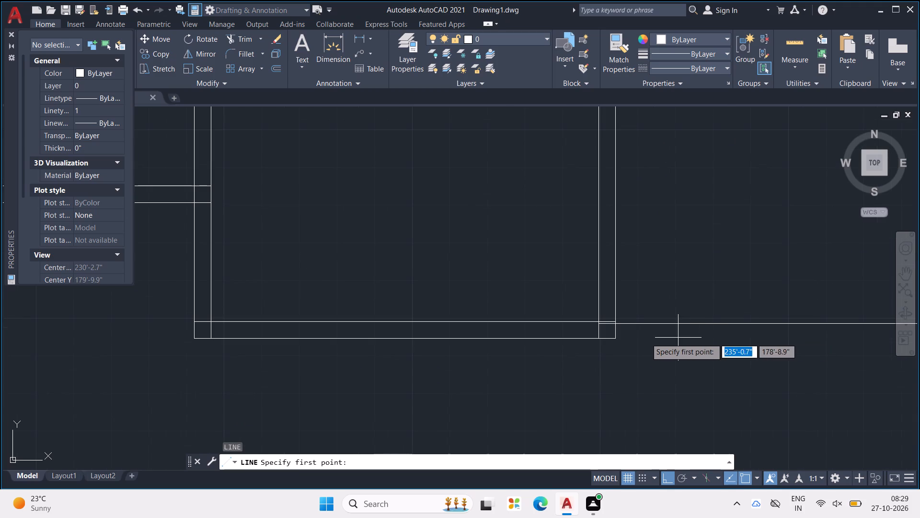
pyautogui.click(615, 338)
pyautogui.moveTo(740, 362); pyautogui.dragTo(528, 325, button='middle')
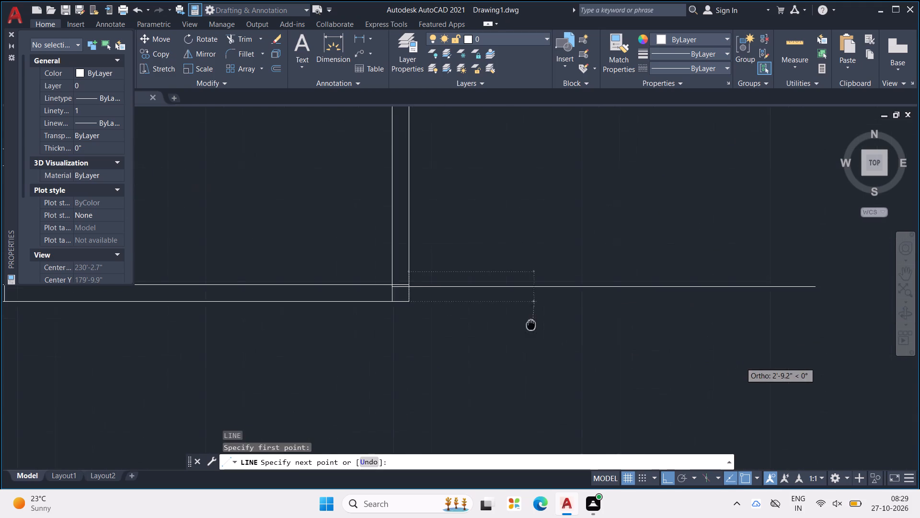
pyautogui.moveTo(528, 325); pyautogui.dragTo(523, 323, button='middle')
pyautogui.moveTo(864, 307); pyautogui.dragTo(716, 372, button='middle')
pyautogui.scroll(-3, 744, 354)
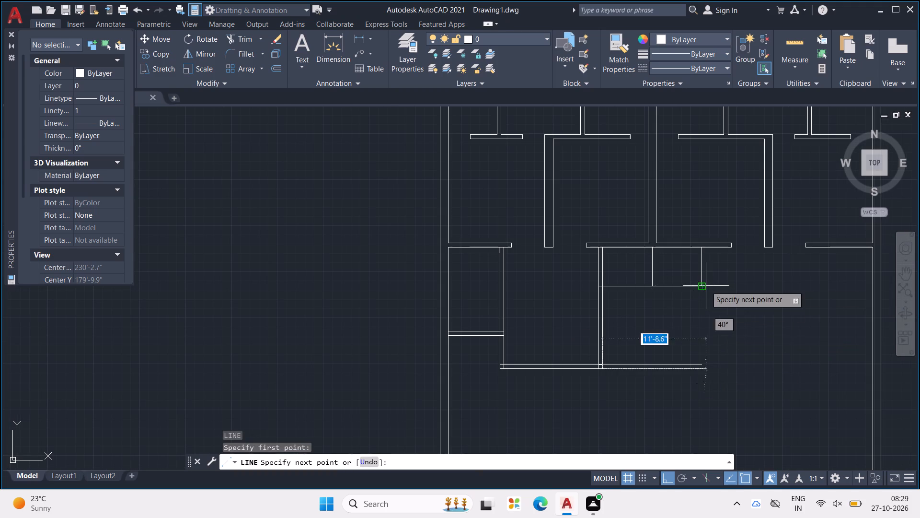
pyautogui.click(700, 369)
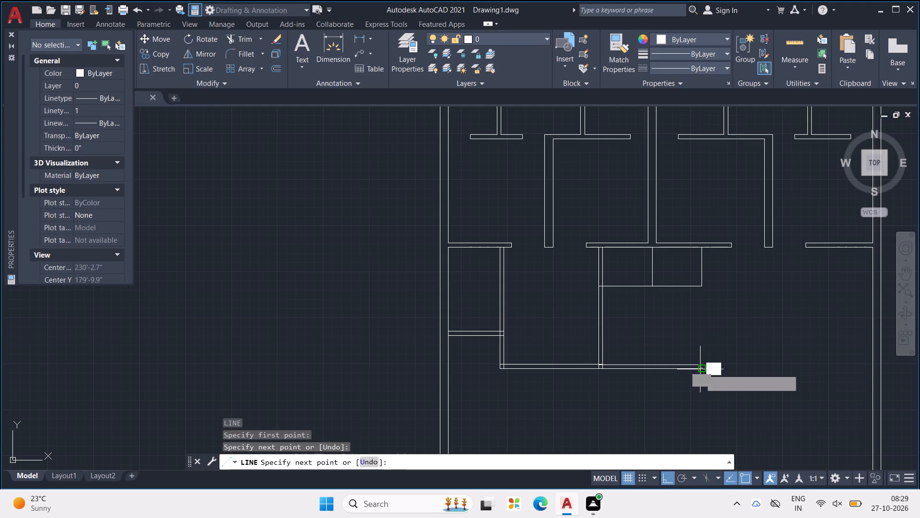
pyautogui.press('Escape')
pyautogui.press('Escape')
pyautogui.press('Escape')
pyautogui.press('Escape')
# Offset the new bottom line 4.5" upward to form the partition's second face.
pyautogui.write('OFF')
pyautogui.press('Return')
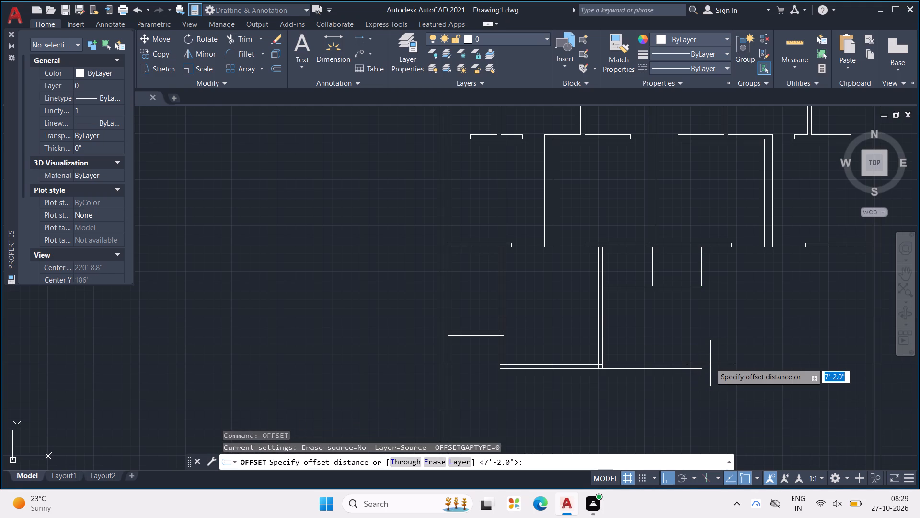
pyautogui.write('4.5')
pyautogui.hotkey('shift', '"')
pyautogui.press('Return')
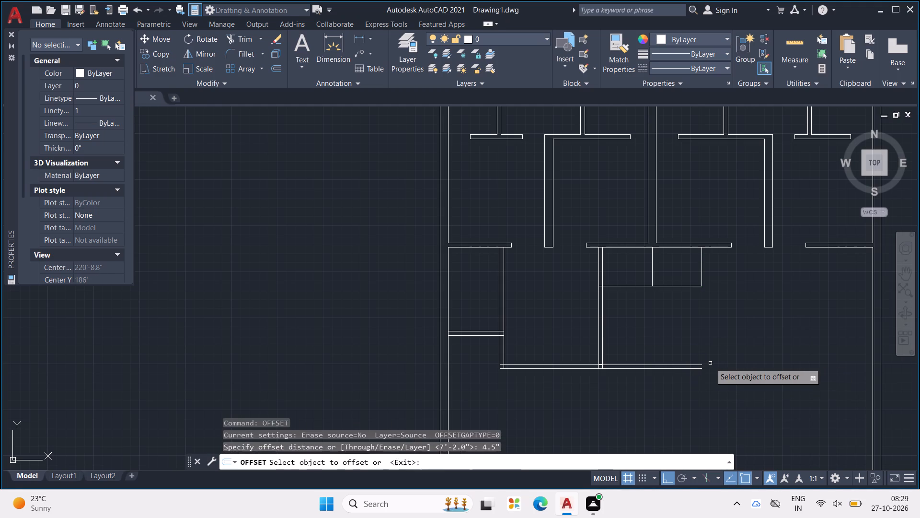
pyautogui.scroll(2, 672, 341)
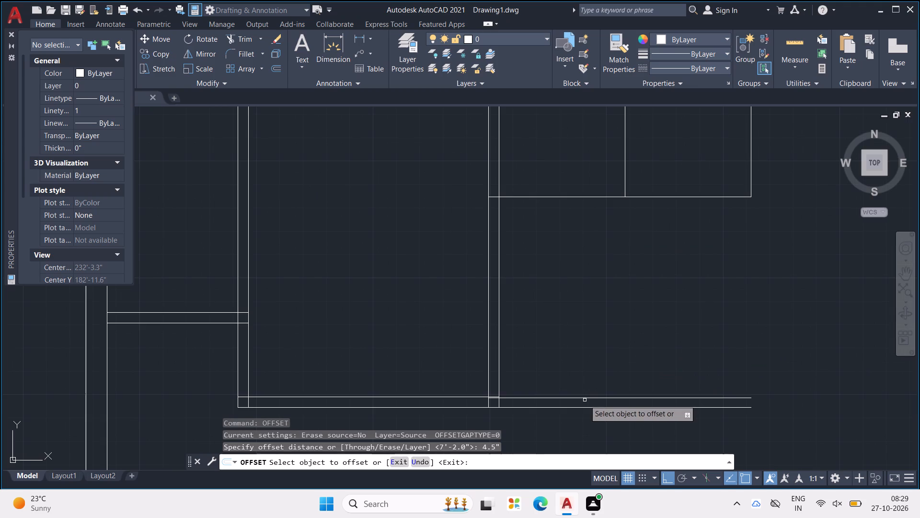
pyautogui.click(582, 409)
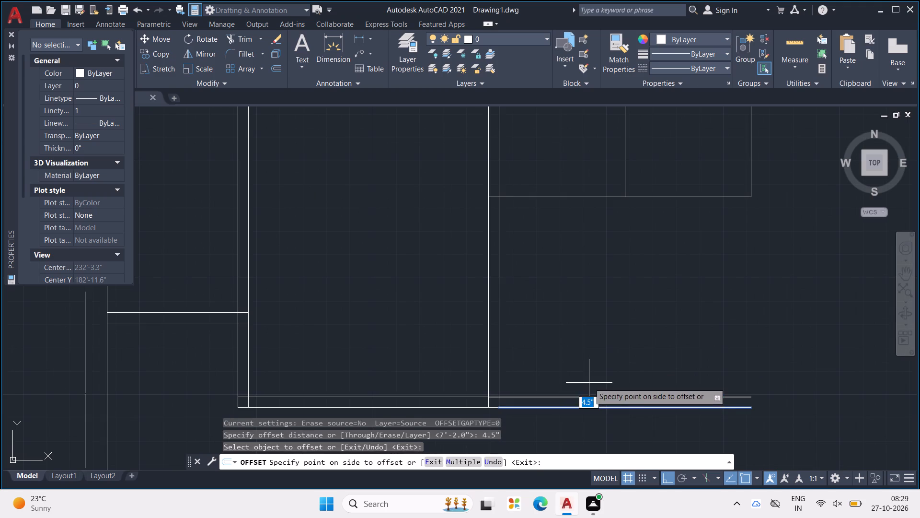
pyautogui.click(589, 381)
pyautogui.press('Escape')
pyautogui.press('Escape')
pyautogui.press('Escape')
pyautogui.press('Escape')
pyautogui.press('Escape')
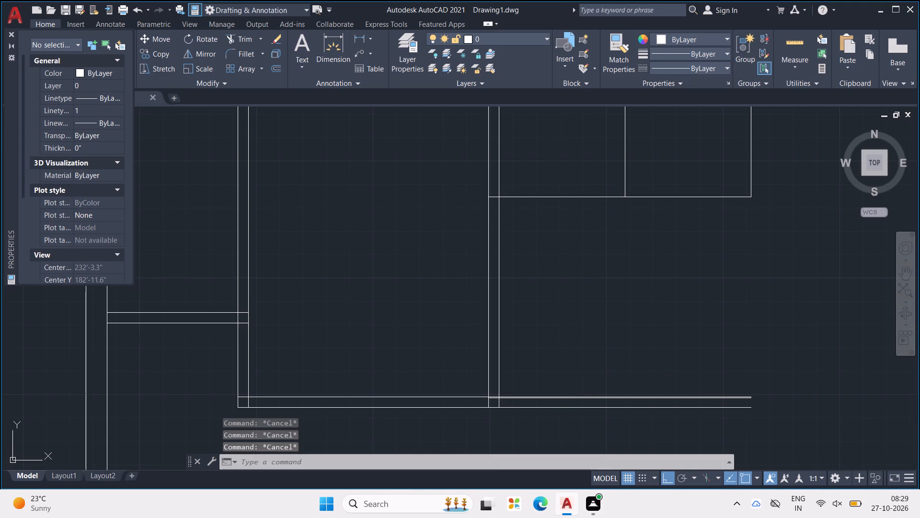
pyautogui.press('Escape')
pyautogui.press('Escape')
# Erase the extra horizontal line just below the upper face of the new bottom partition.
pyautogui.moveTo(646, 362); pyautogui.dragTo(655, 349, button='middle')
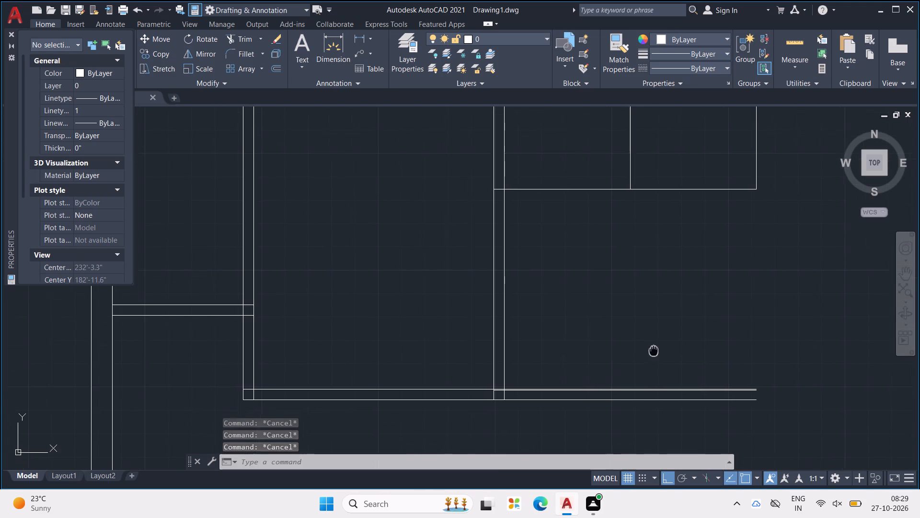
pyautogui.moveTo(655, 349); pyautogui.dragTo(672, 318, button='middle')
pyautogui.press('Escape')
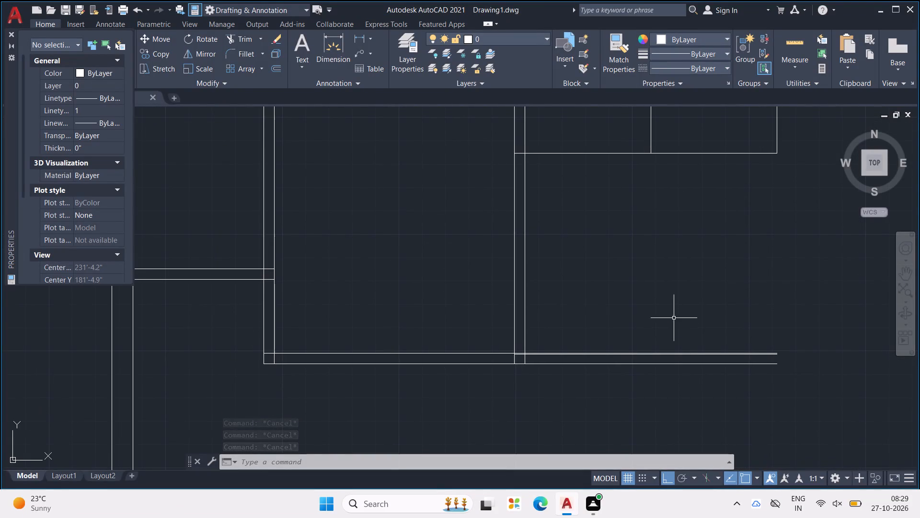
pyautogui.scroll(2, 673, 365)
pyautogui.moveTo(706, 346); pyautogui.dragTo(859, 346, button='middle')
pyautogui.click(549, 339)
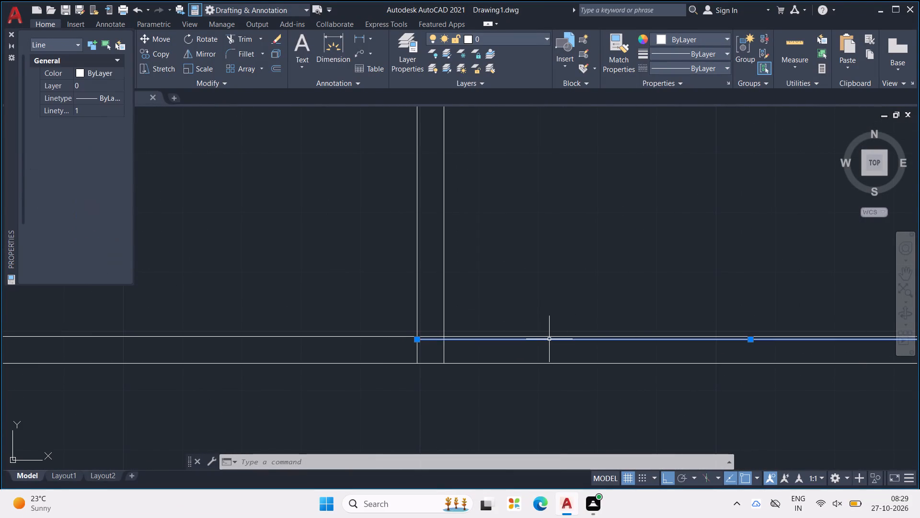
pyautogui.press('Delete')
pyautogui.press('Escape')
pyautogui.press('Escape')
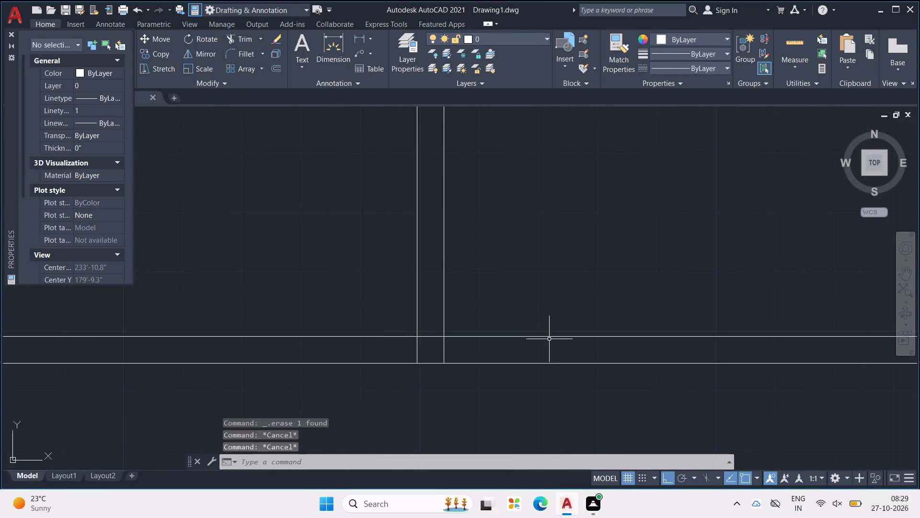
# Extend the outer vertical line of the small adjoining spaces down to the outer face of the bottom partition.
pyautogui.scroll(-5, 538, 329)
pyautogui.scroll(1, 510, 154)
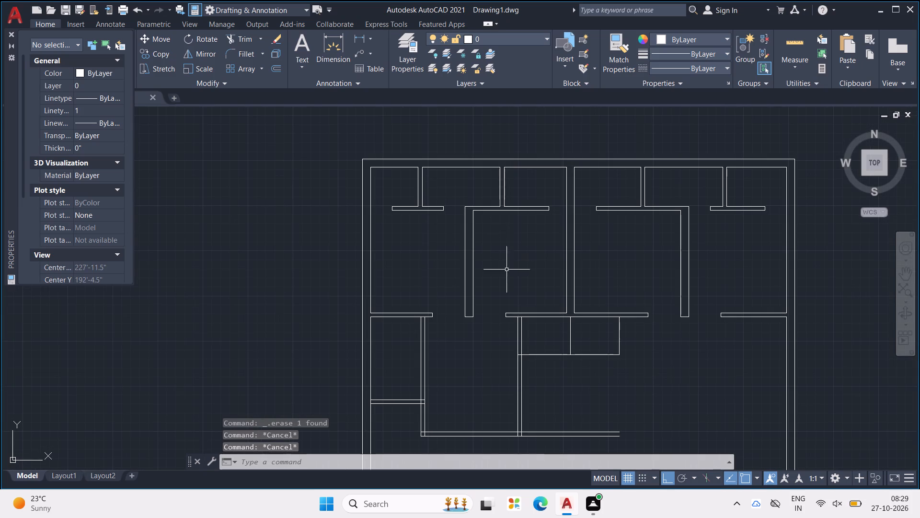
pyautogui.moveTo(560, 373); pyautogui.dragTo(563, 309, button='middle')
pyautogui.scroll(1, 593, 314)
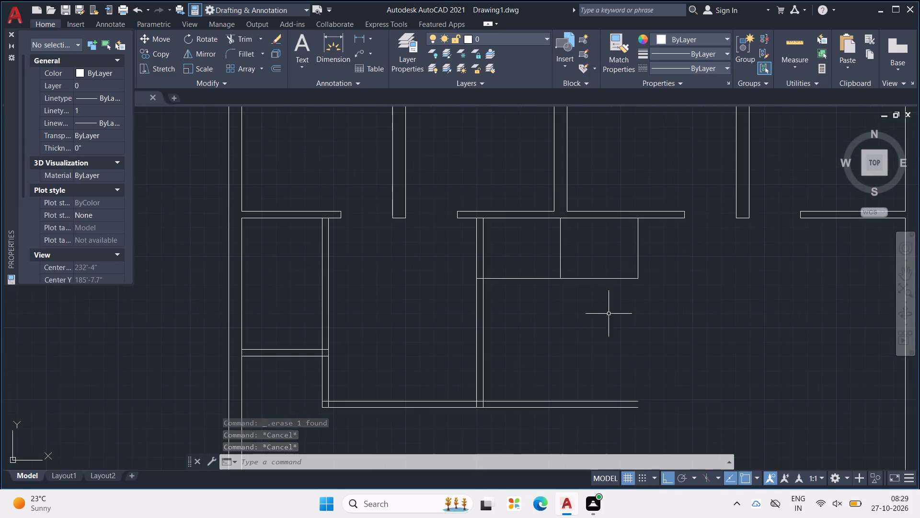
pyautogui.press('Escape')
pyautogui.press('Escape')
pyautogui.press('e')
pyautogui.press('x')
pyautogui.press('Return')
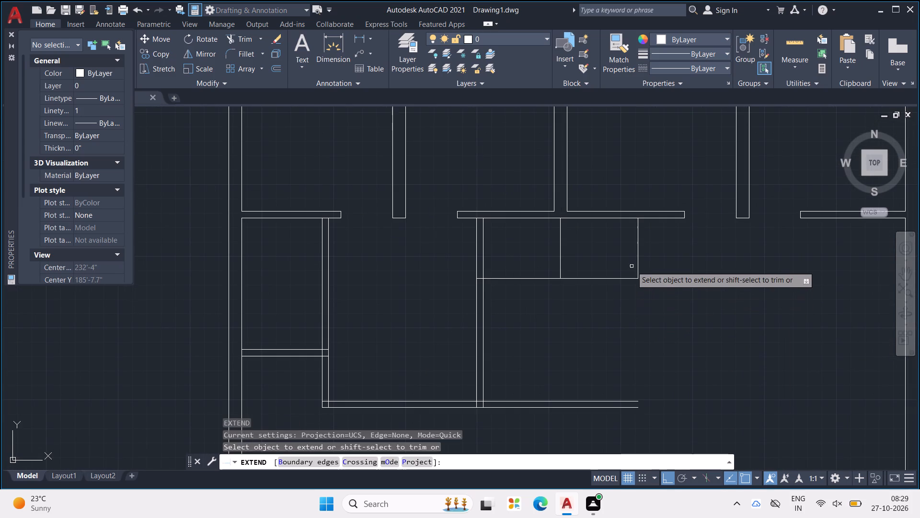
pyautogui.click(640, 254)
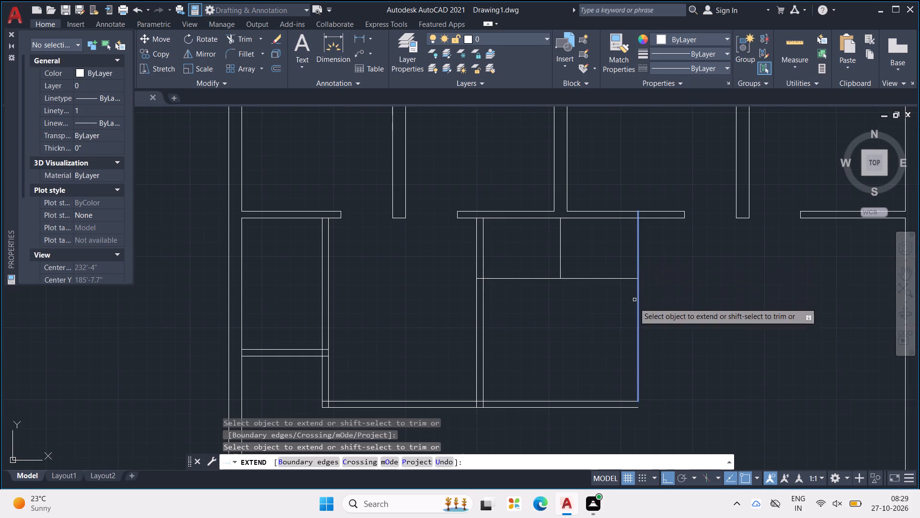
pyautogui.click(636, 345)
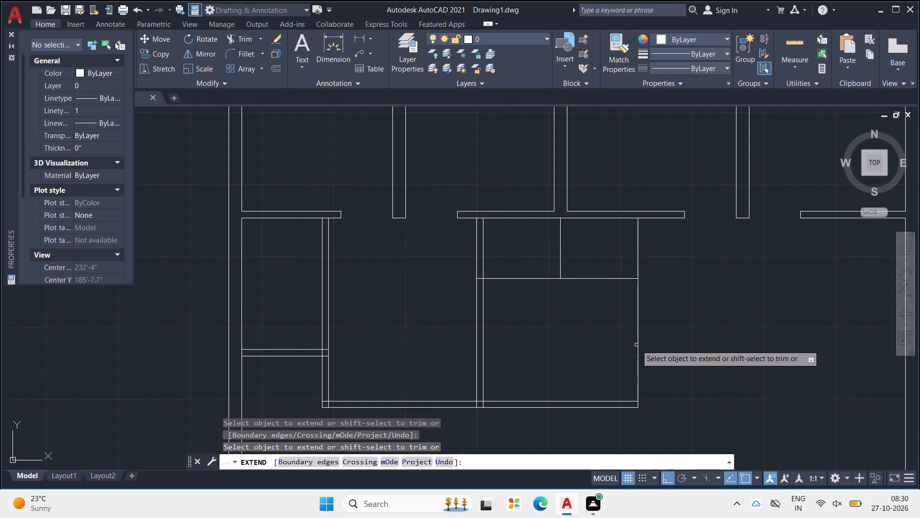
pyautogui.press('Escape')
pyautogui.press('Escape')
pyautogui.press('Escape')
pyautogui.press('Escape')
# Offset the bottom line of the two small adjoining spaces 4.5" upward.
pyautogui.press('o')
pyautogui.write('FF')
pyautogui.press('Return')
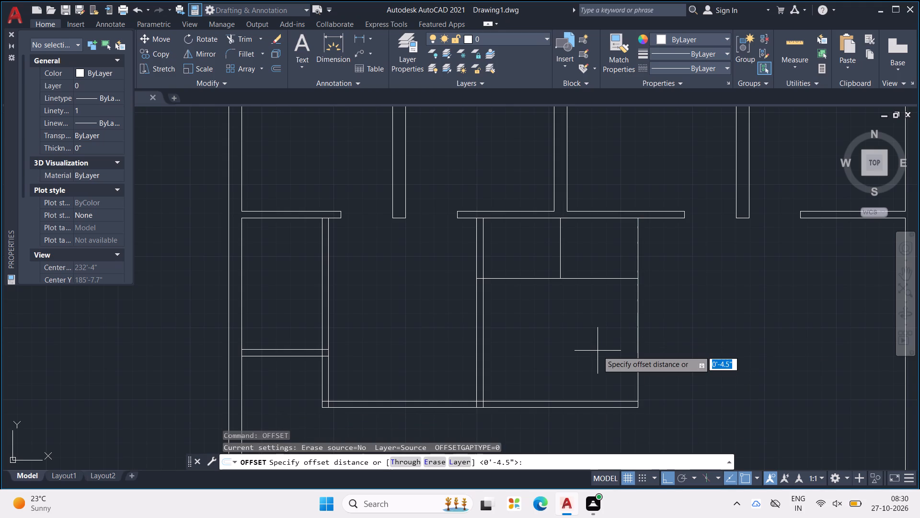
pyautogui.press('Return')
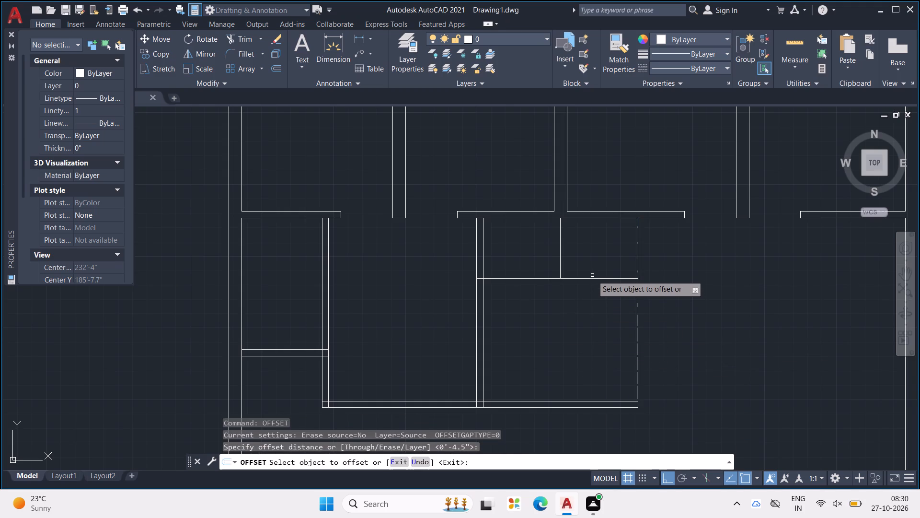
pyautogui.click(590, 276)
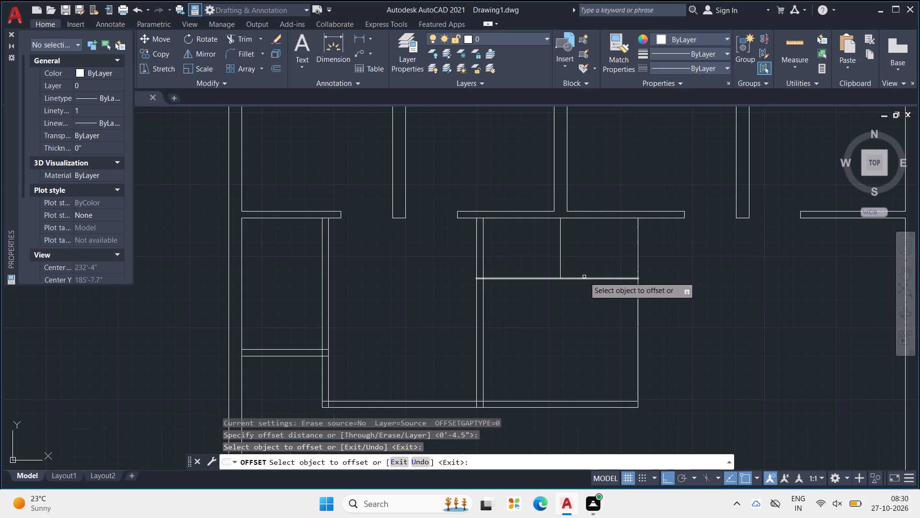
pyautogui.click(584, 277)
pyautogui.click(590, 265)
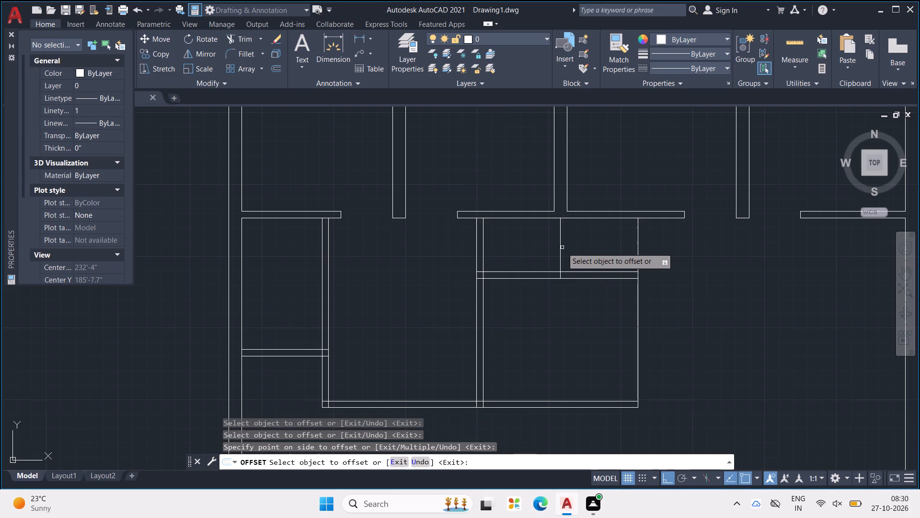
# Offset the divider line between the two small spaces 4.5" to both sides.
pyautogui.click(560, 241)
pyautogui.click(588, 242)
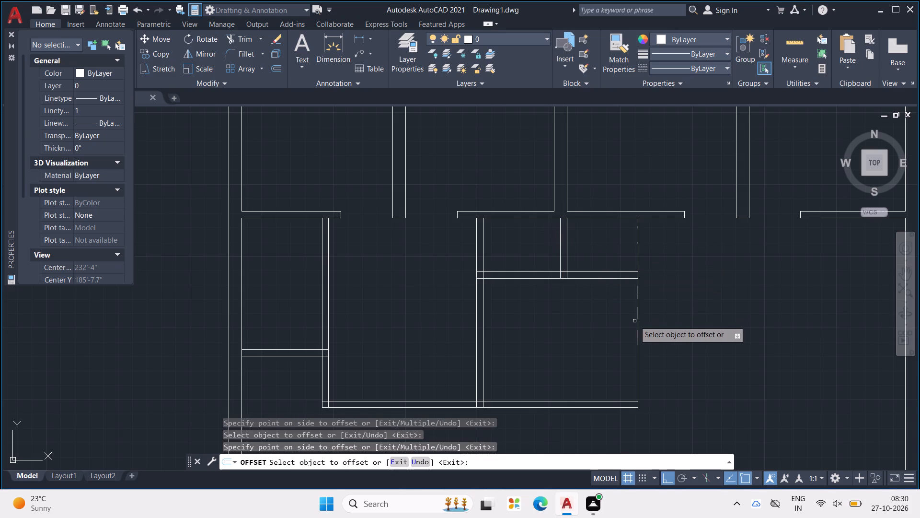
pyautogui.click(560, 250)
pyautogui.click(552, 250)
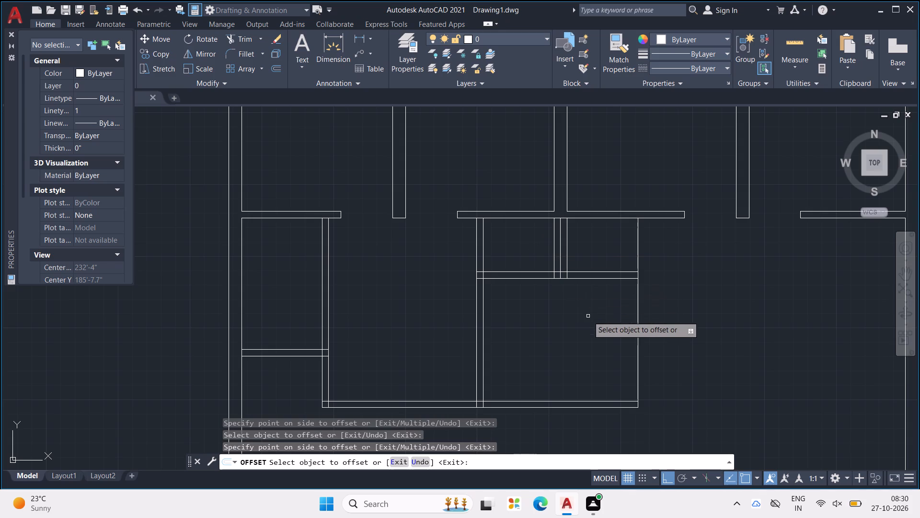
# Offset the outer vertical line of the adjoining spaces 4.5" inward to form the partition's second face.
pyautogui.click(639, 337)
pyautogui.click(568, 331)
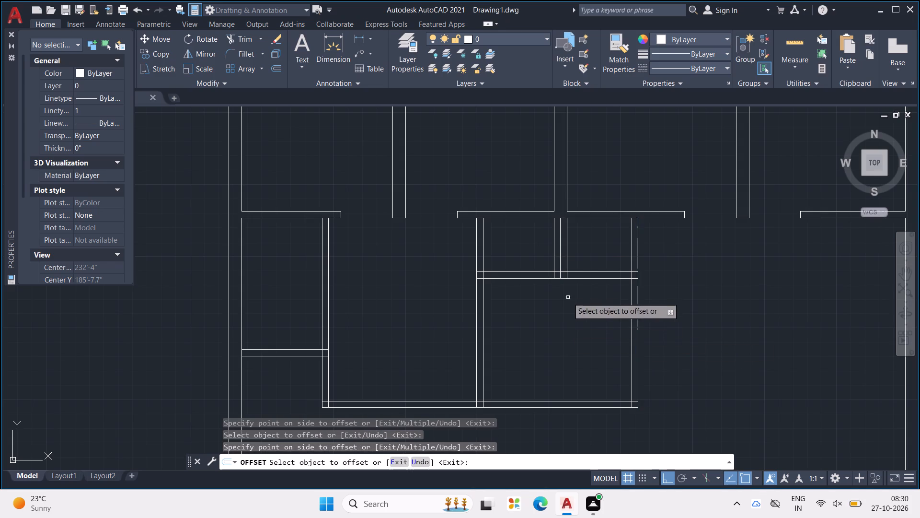
pyautogui.press('Escape')
pyautogui.press('Escape')
pyautogui.press('Escape')
pyautogui.press('Escape')
pyautogui.press('Escape')
pyautogui.press('Escape')
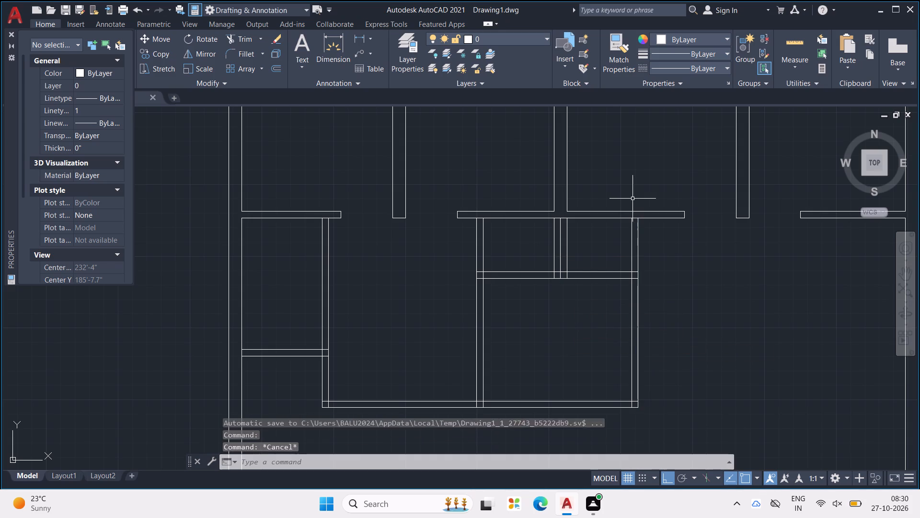
pyautogui.press('Escape')
# Erase the three vertical divider lines between the two small adjoining spaces.
pyautogui.click(566, 258)
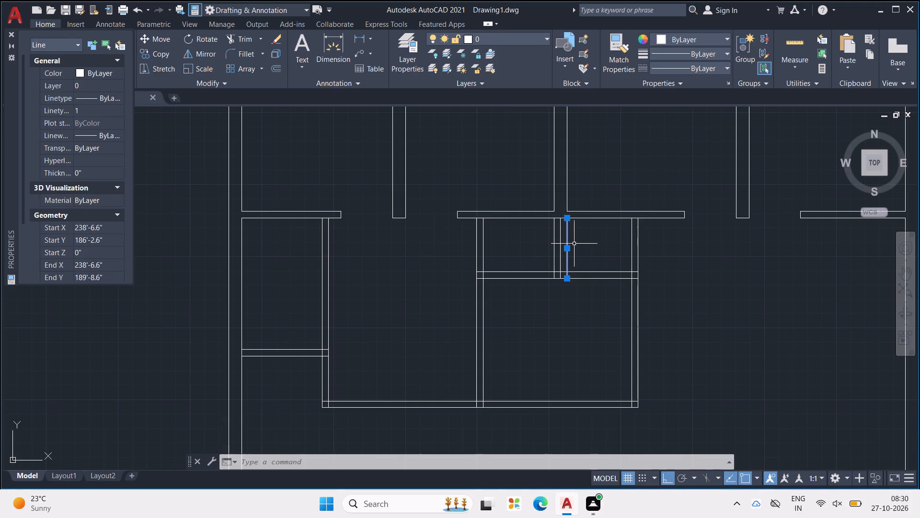
pyautogui.press('Escape')
pyautogui.press('Escape')
pyautogui.press('Escape')
pyautogui.press('Escape')
pyautogui.press('Escape')
pyautogui.press('Escape')
pyautogui.moveTo(581, 242); pyautogui.dragTo(523, 243)
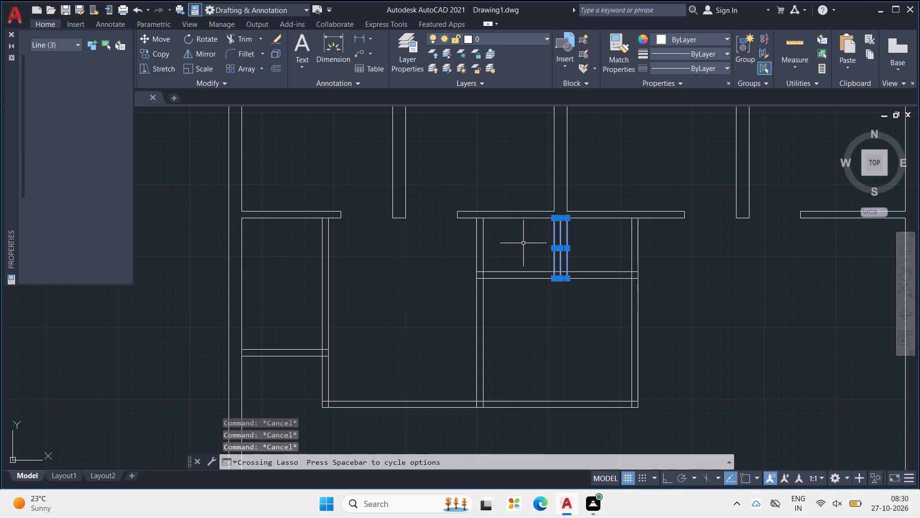
pyautogui.press('Delete')
pyautogui.press('Escape')
pyautogui.press('Escape')
pyautogui.press('Escape')
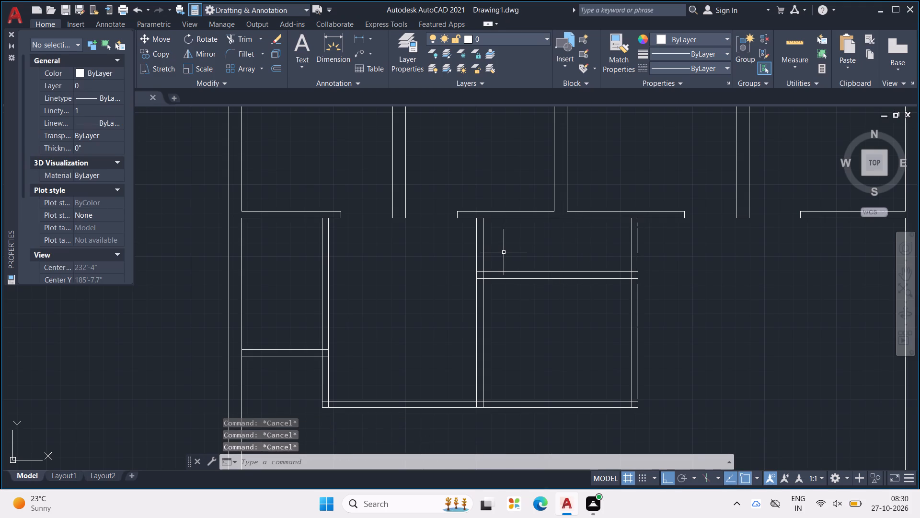
# Extend both faces of the central wall between the upper rooms down to the bottom partition's upper face.
pyautogui.write('EX')
pyautogui.press('Return')
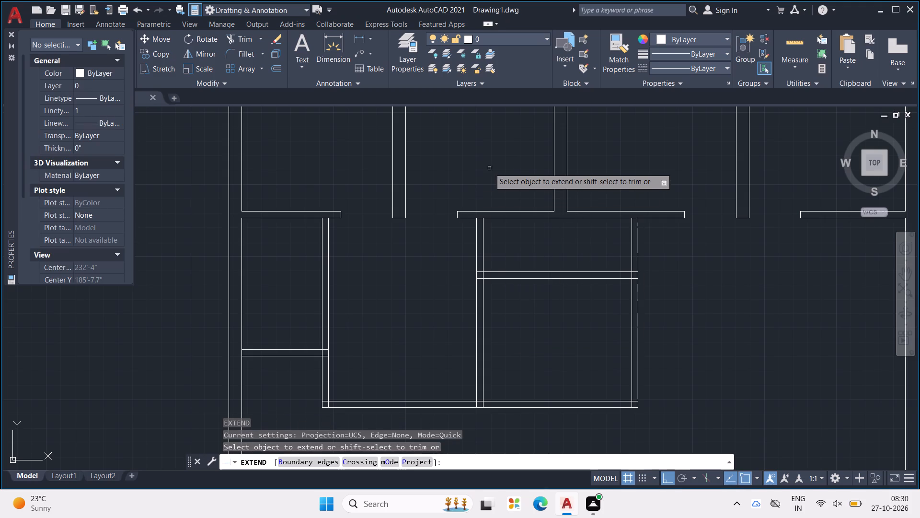
pyautogui.moveTo(520, 177); pyautogui.dragTo(614, 179)
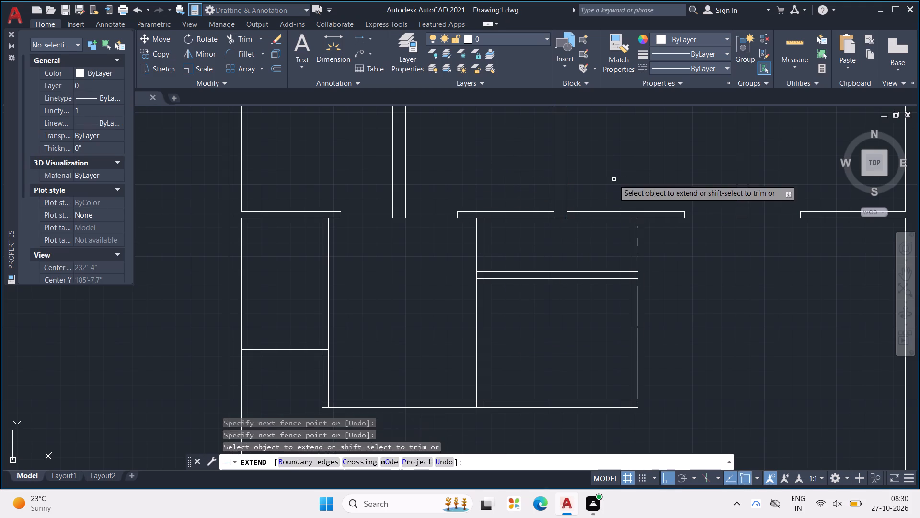
pyautogui.moveTo(614, 179); pyautogui.dragTo(535, 183)
pyautogui.moveTo(534, 183); pyautogui.dragTo(595, 195)
pyautogui.moveTo(614, 196); pyautogui.dragTo(543, 190)
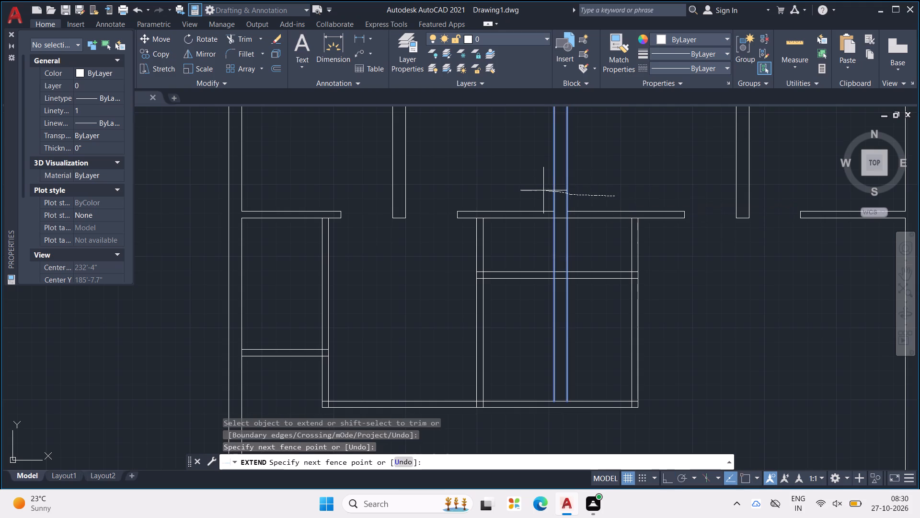
pyautogui.moveTo(543, 190); pyautogui.dragTo(543, 190)
pyautogui.press('Escape')
pyautogui.press('Escape')
pyautogui.press('Escape')
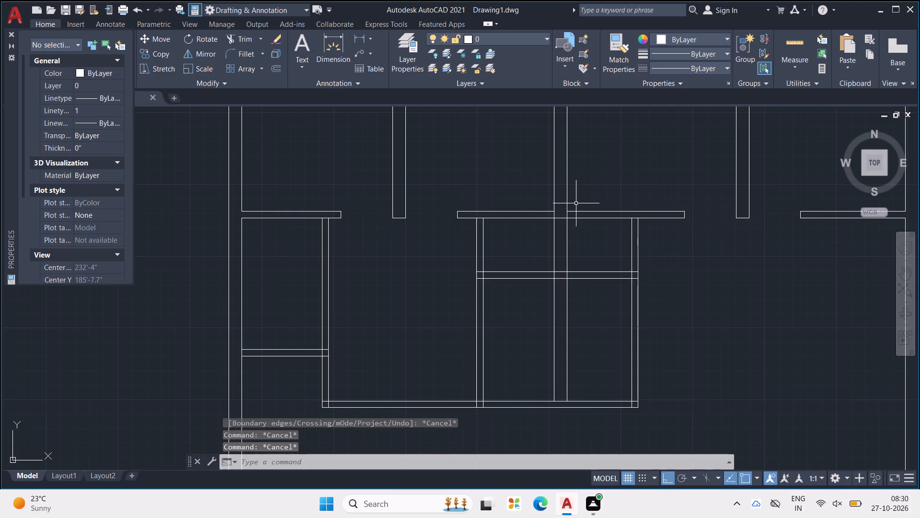
pyautogui.press('Escape')
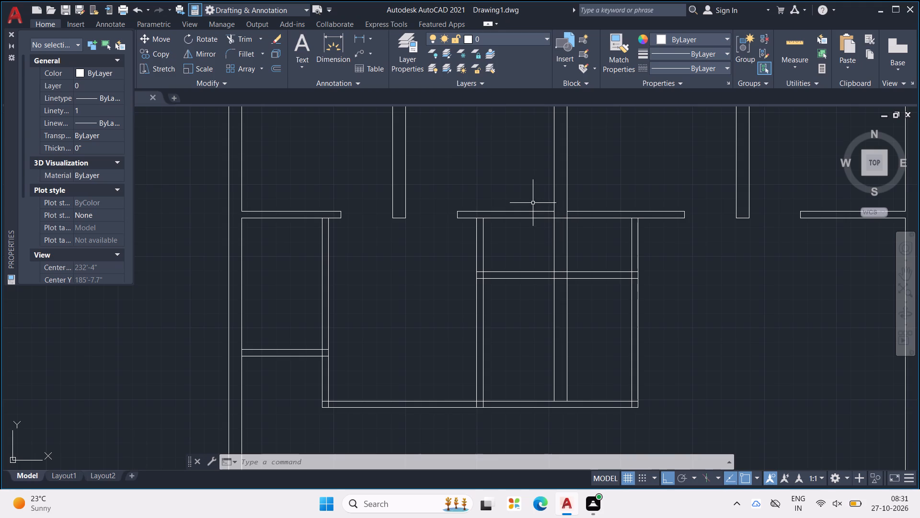
pyautogui.press('Escape')
pyautogui.press('Escape')
# Draw a line 2' outward from the central wall's left face along the small spaces' partition top, then 4.5" down across the partition.
pyautogui.scroll(-2, 550, 183)
pyautogui.scroll(2, 543, 199)
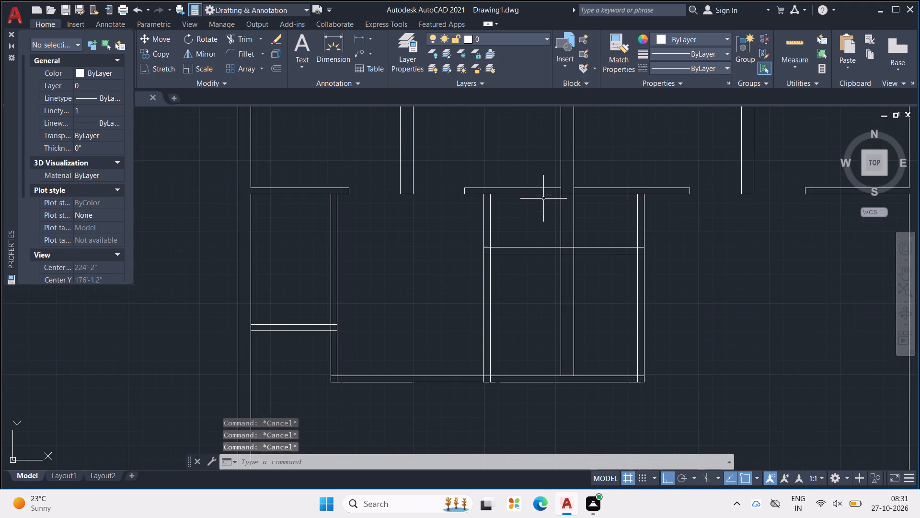
pyautogui.moveTo(526, 191); pyautogui.dragTo(576, 146, button='middle')
pyautogui.press('Escape')
pyautogui.press('Escape')
pyautogui.press('Escape')
pyautogui.press('Escape')
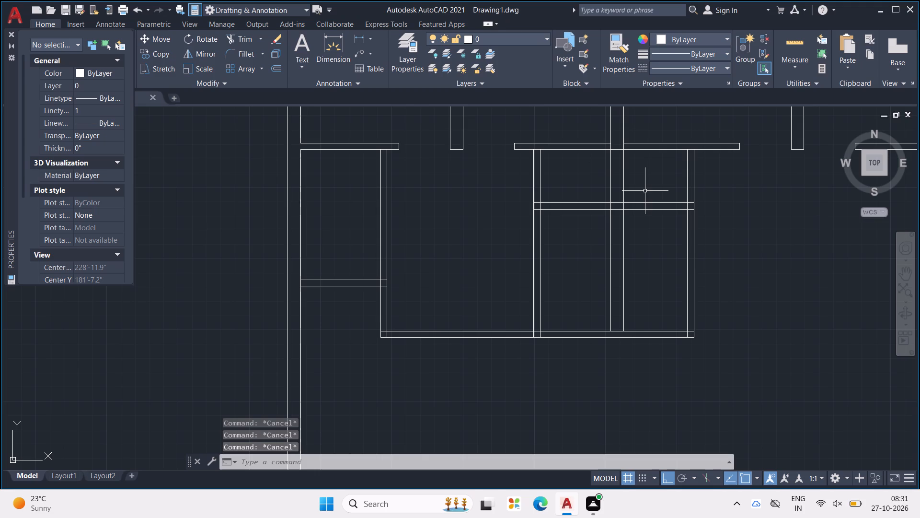
pyautogui.press('l')
pyautogui.press('Return')
pyautogui.scroll(2, 598, 214)
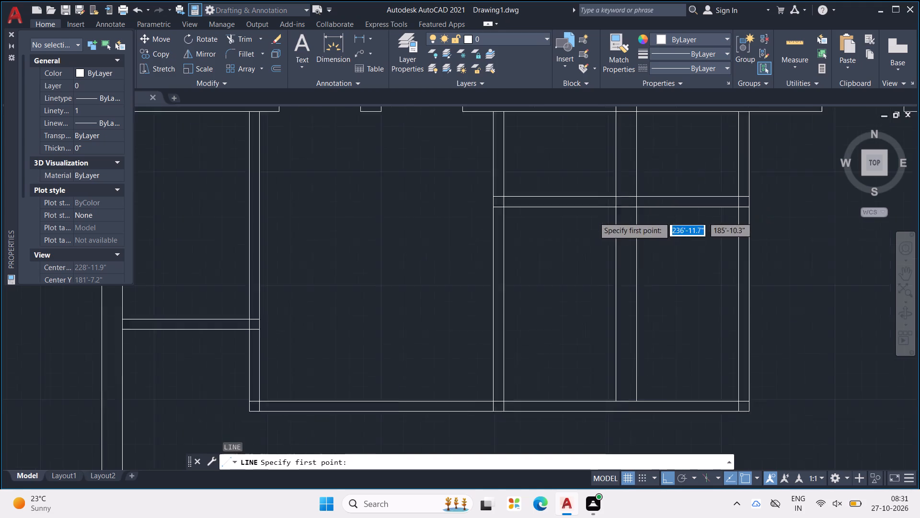
pyautogui.click(629, 187)
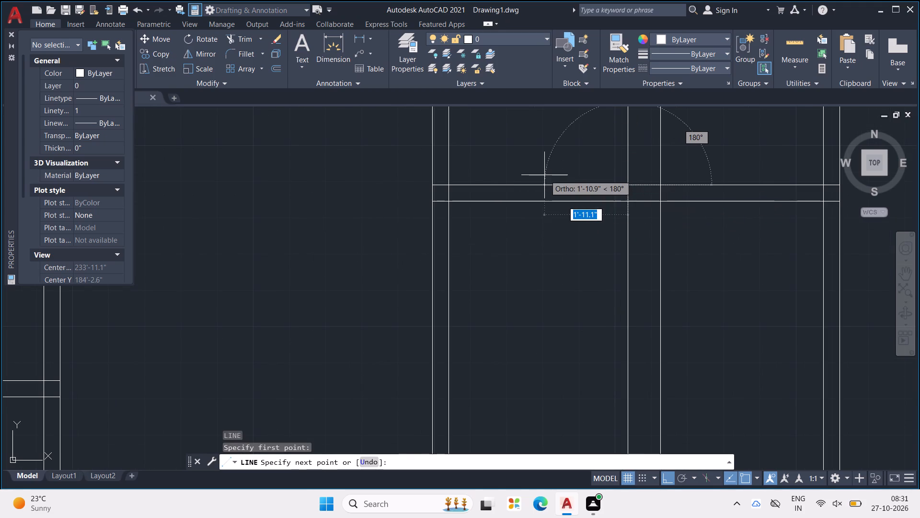
pyautogui.write("2'")
pyautogui.press('Return')
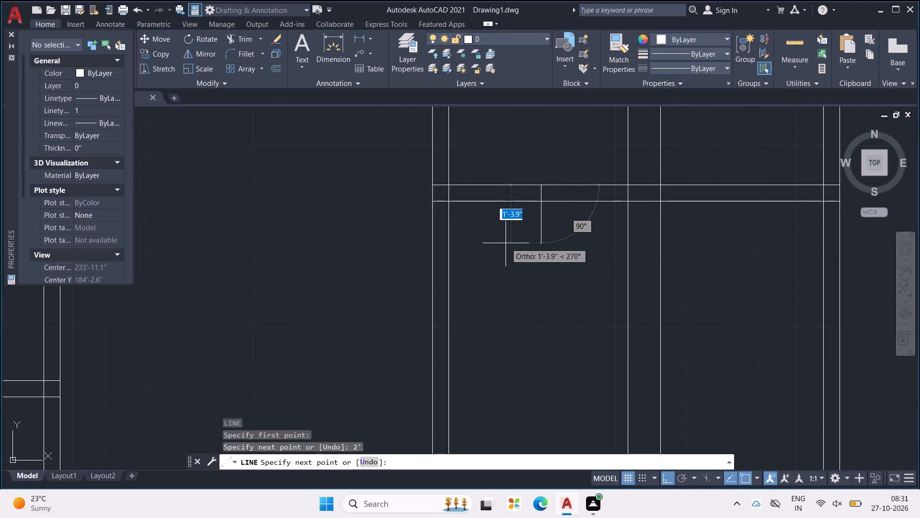
pyautogui.scroll(2, 549, 201)
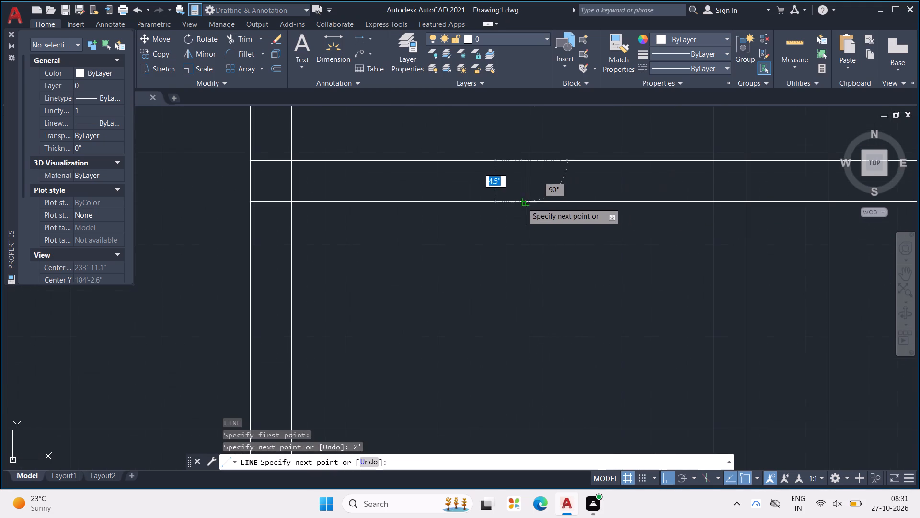
pyautogui.click(528, 202)
pyautogui.press('Escape')
pyautogui.press('Escape')
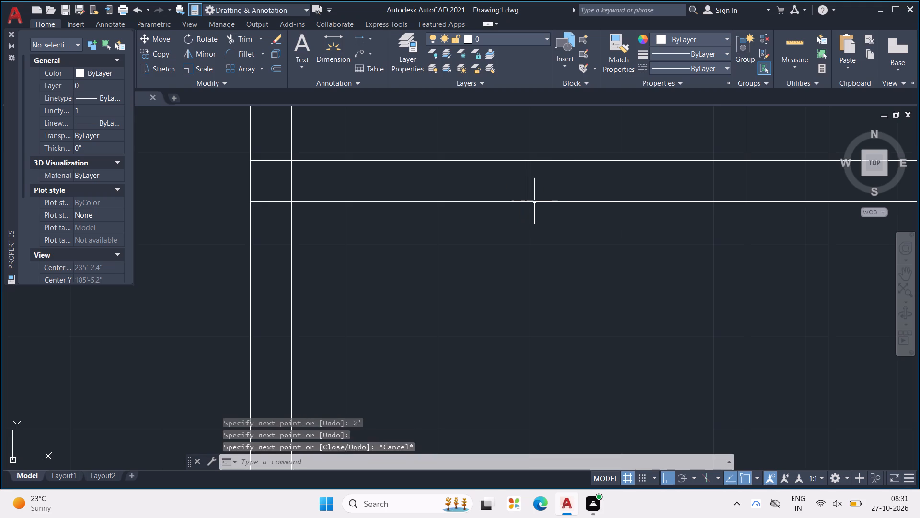
# Draw a line 2' outward from the central wall's right face along the small spaces' partition top, then 4.5" down across the partition.
pyautogui.press('l')
pyautogui.press('Return')
pyautogui.scroll(-2, 577, 201)
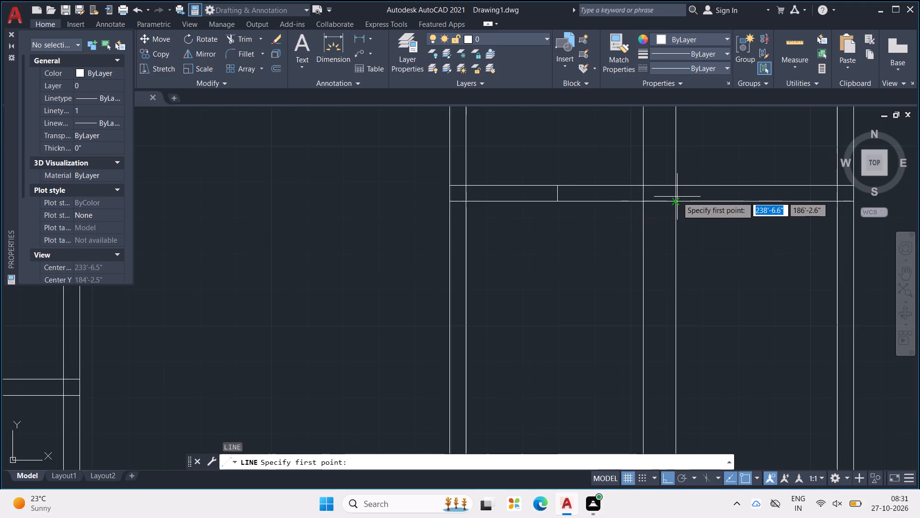
pyautogui.click(680, 187)
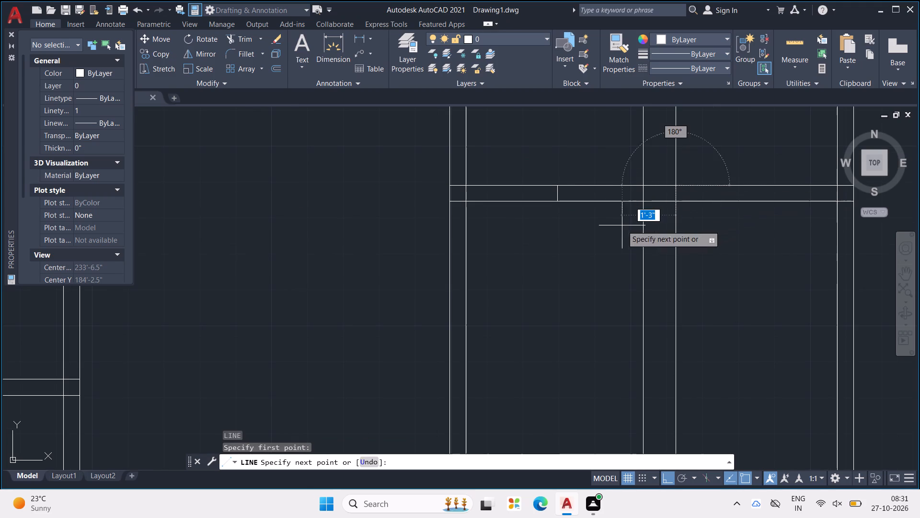
pyautogui.write("2'")
pyautogui.press('Return')
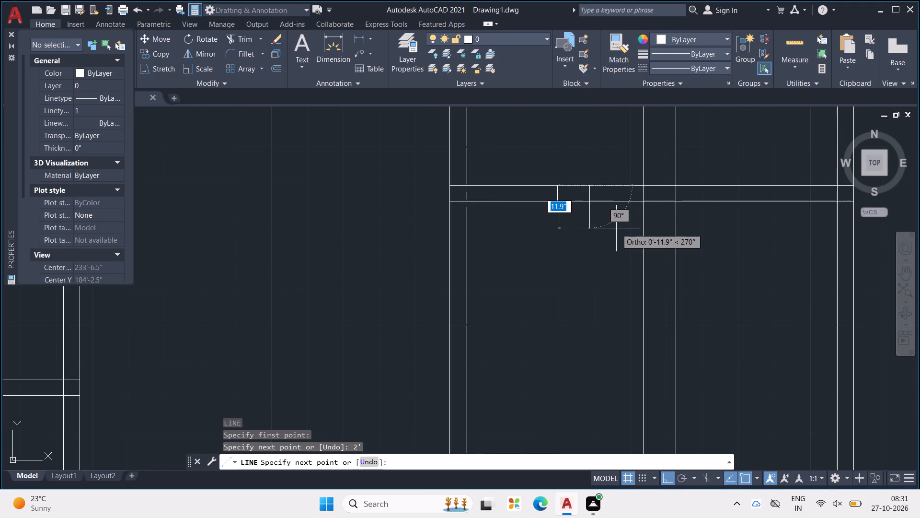
pyautogui.hotkey('ctrl', 'z')
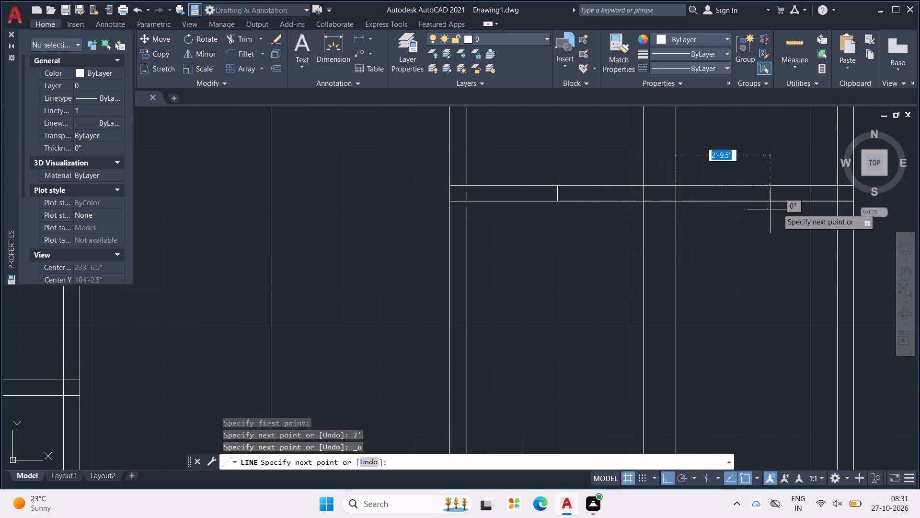
pyautogui.write("2'")
pyautogui.press('Return')
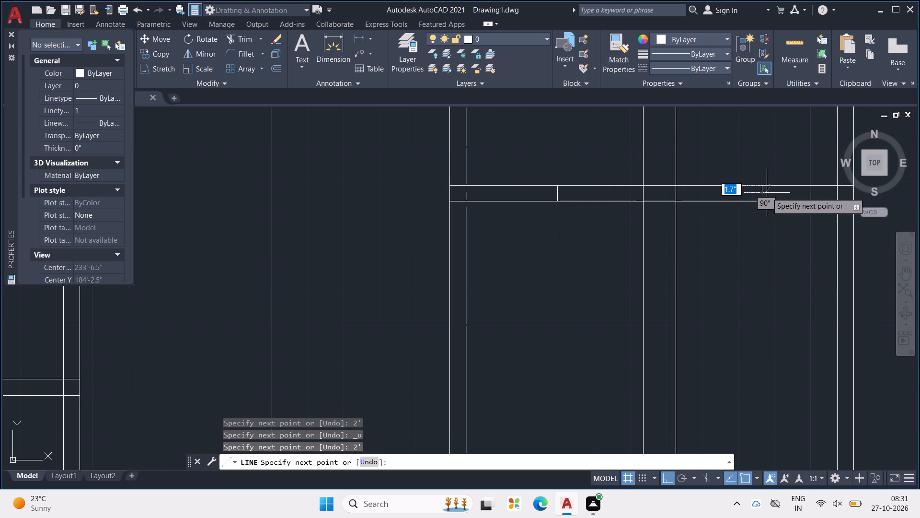
pyautogui.click(766, 200)
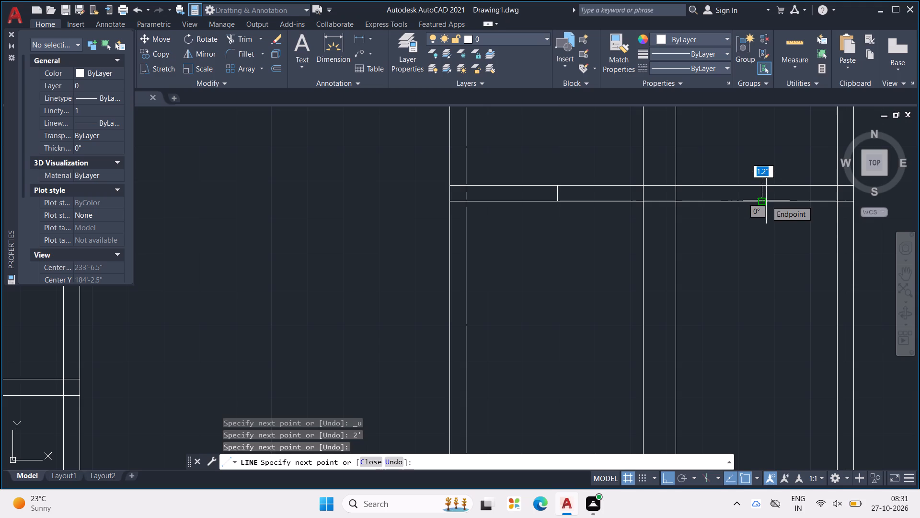
pyautogui.press('Escape')
pyautogui.press('Escape')
pyautogui.press('Escape')
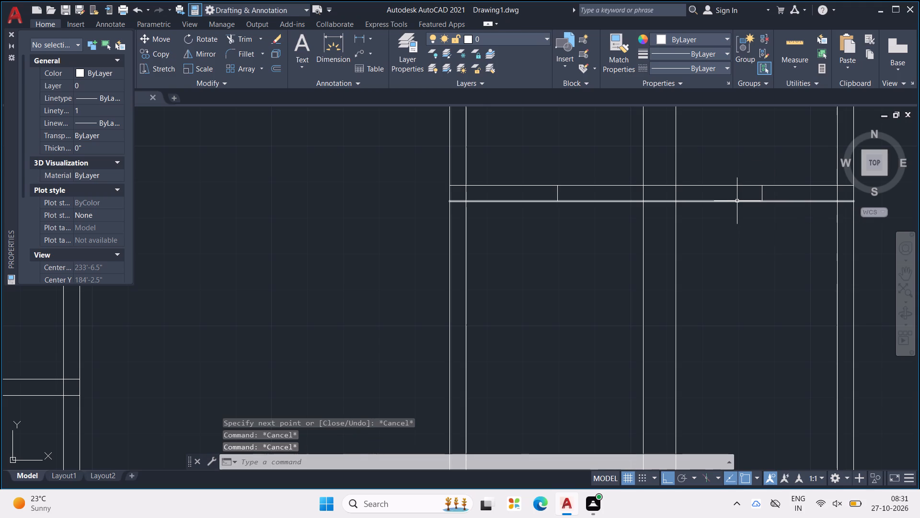
# Trim both partition faces between the central wall and each jamb line to open a 2' doorway on either side of the wall.
pyautogui.press('t')
pyautogui.press('r')
pyautogui.press('Return')
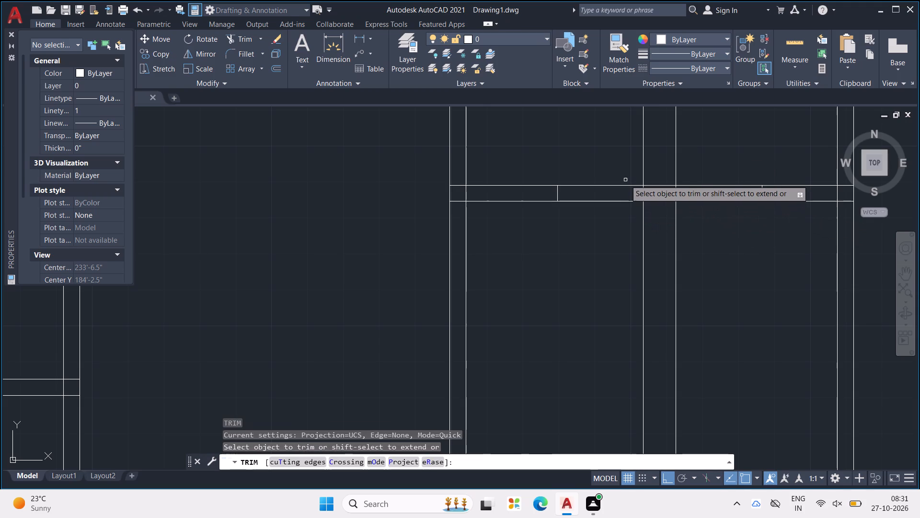
pyautogui.moveTo(625, 177); pyautogui.dragTo(613, 217)
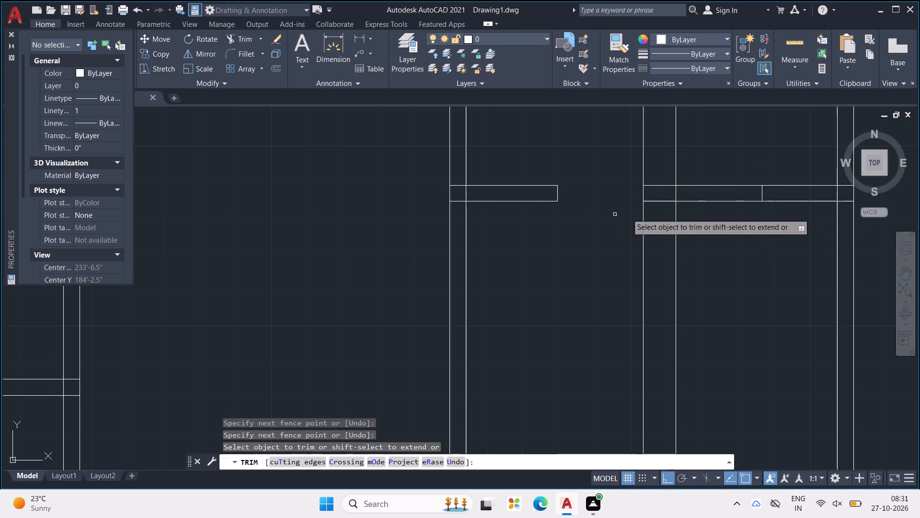
pyautogui.moveTo(732, 181); pyautogui.dragTo(732, 238)
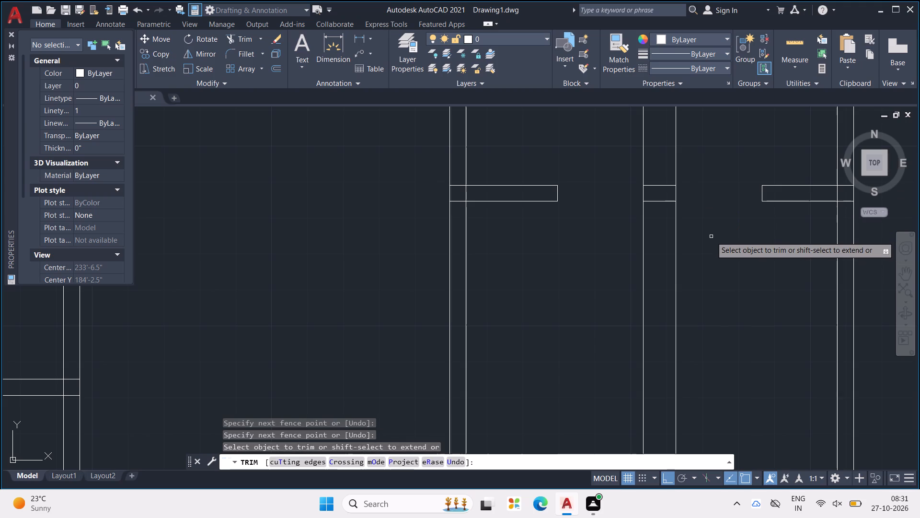
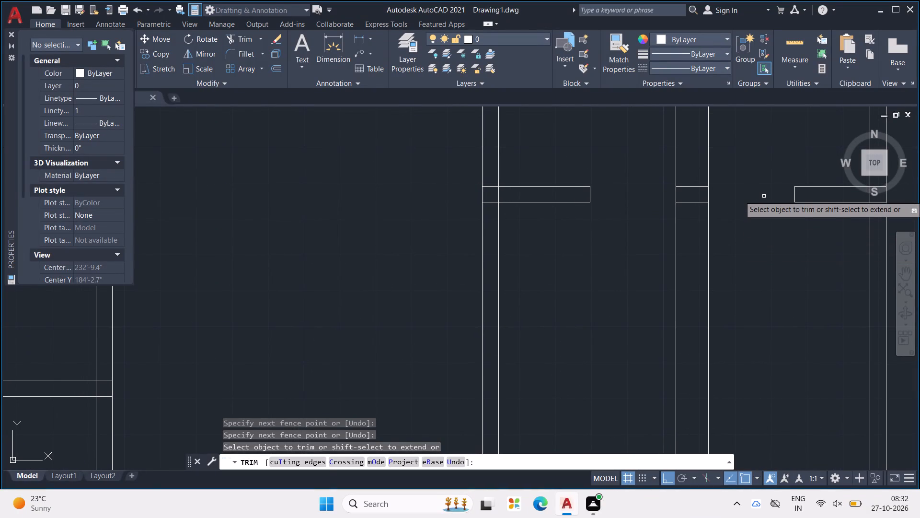
# Trim the overlapping face lines where the small spaces' partition stubs meet the left and right enclosing partitions, on their inner lower corners.
pyautogui.scroll(-1, 774, 200)
pyautogui.moveTo(774, 200); pyautogui.dragTo(773, 215, button='middle')
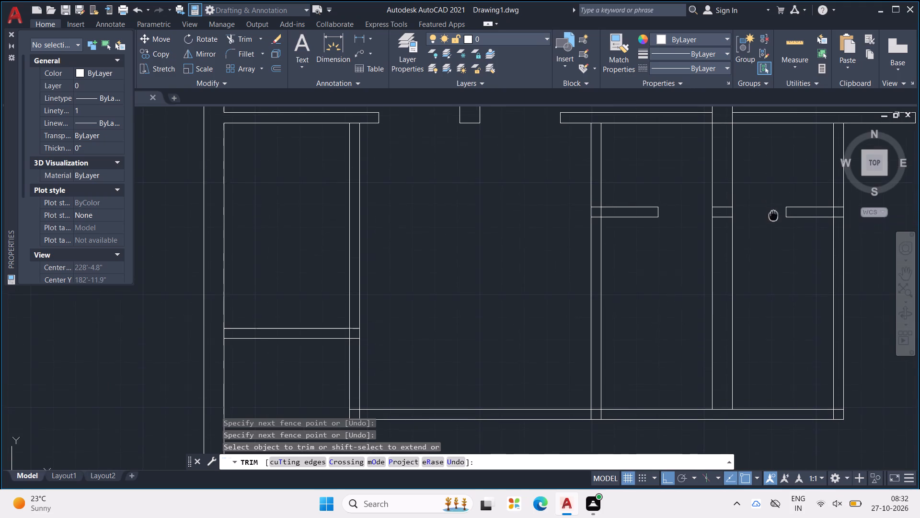
pyautogui.moveTo(773, 215); pyautogui.dragTo(773, 214, button='middle')
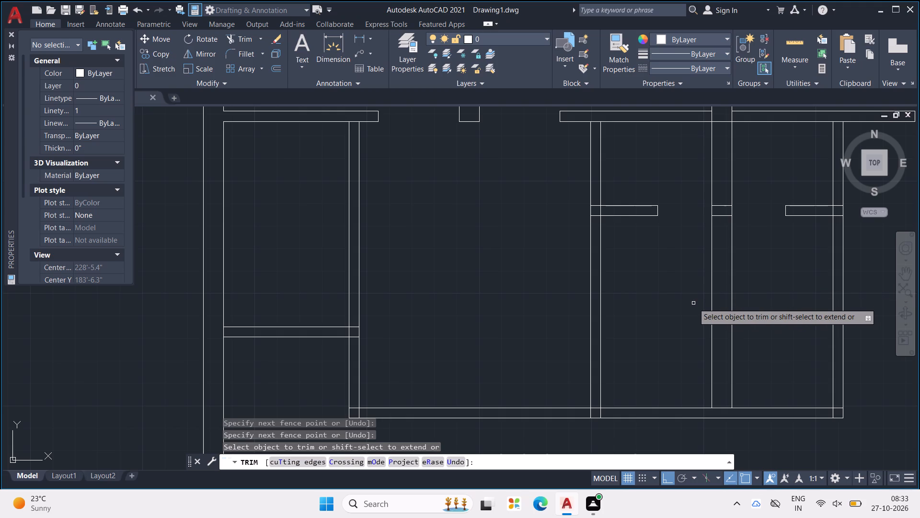
pyautogui.moveTo(691, 299); pyautogui.dragTo(671, 279, button='middle')
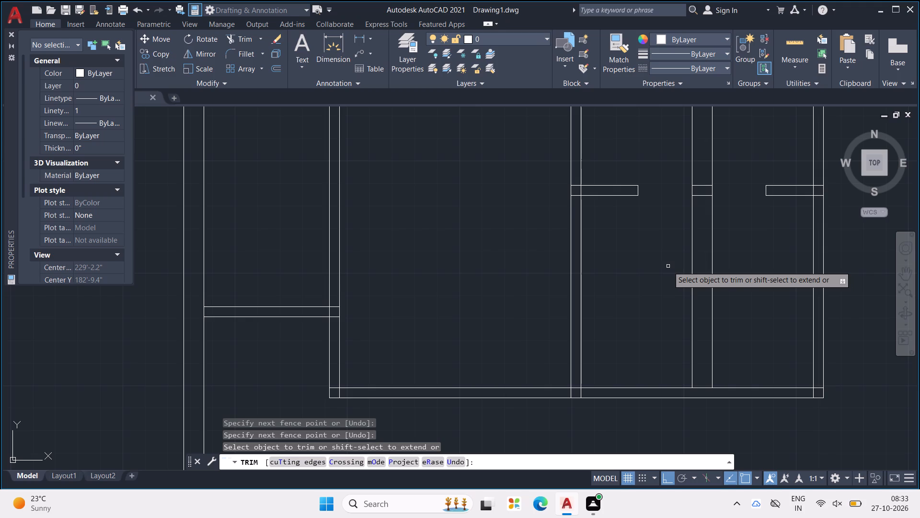
pyautogui.scroll(-3, 665, 266)
pyautogui.scroll(1, 644, 243)
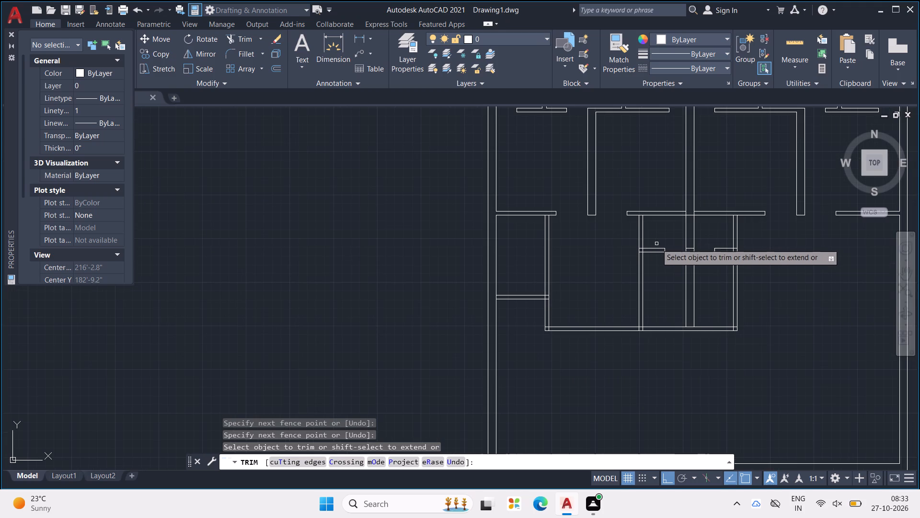
pyautogui.scroll(2, 655, 250)
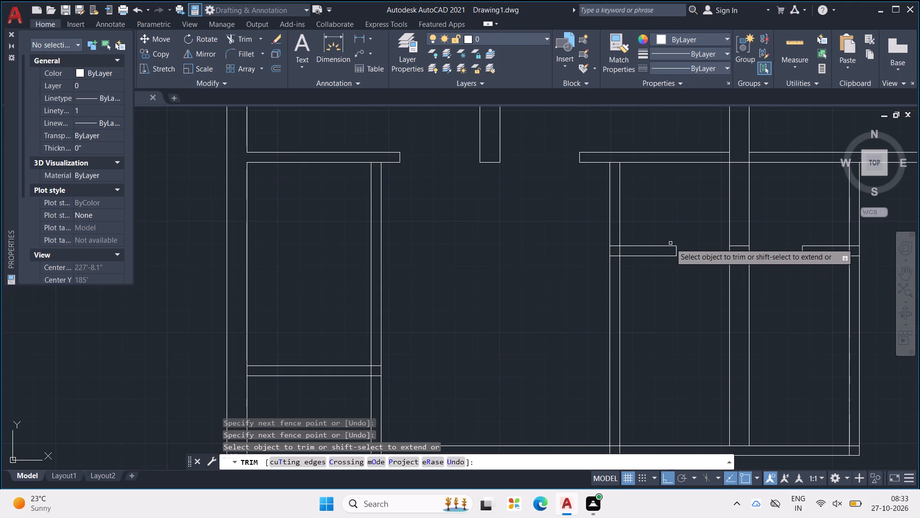
pyautogui.scroll(3, 635, 256)
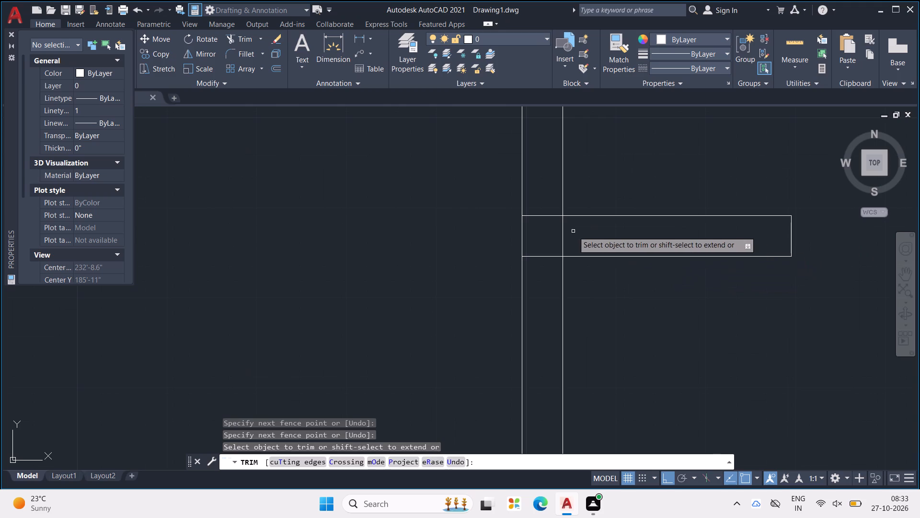
pyautogui.moveTo(573, 231); pyautogui.dragTo(536, 263)
pyautogui.scroll(-4, 538, 269)
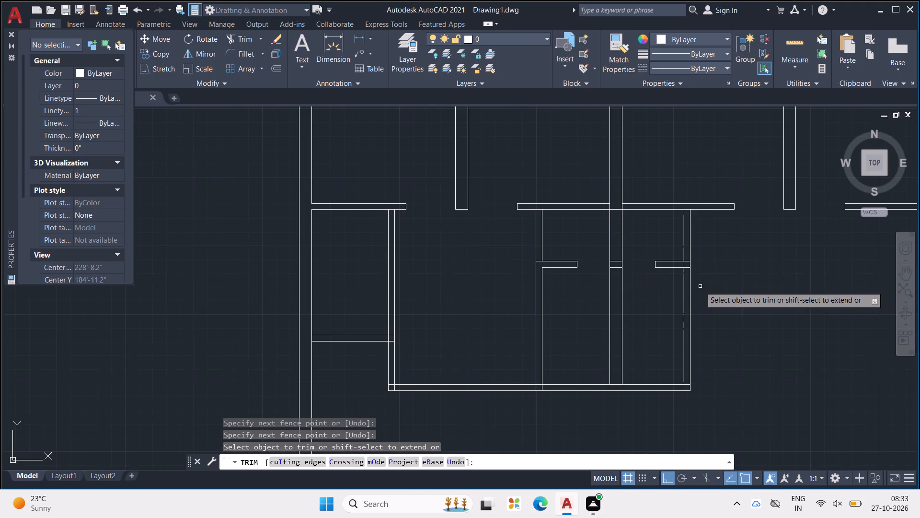
pyautogui.scroll(4, 688, 264)
pyautogui.moveTo(645, 265); pyautogui.dragTo(675, 284)
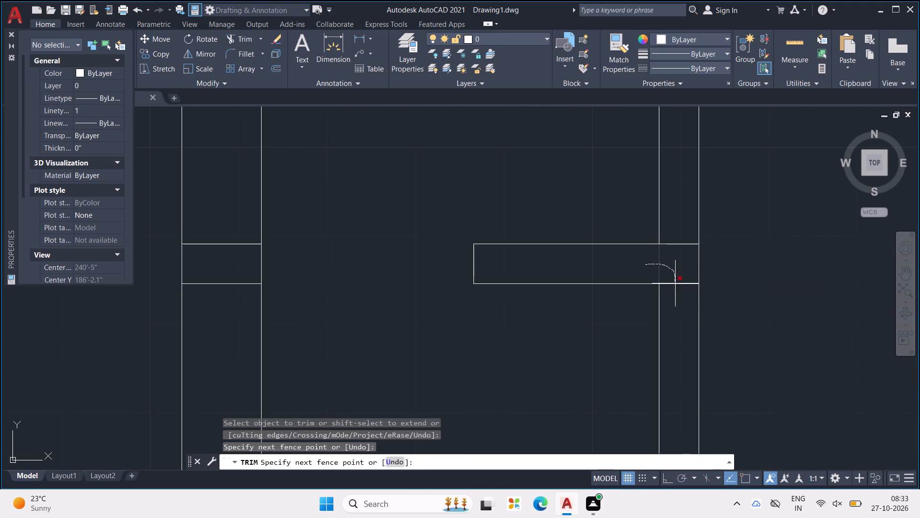
pyautogui.moveTo(675, 284); pyautogui.dragTo(676, 289)
# Trim the overlapping face lines where the small rooms' left and right enclosing partitions meet the bottom partition.
pyautogui.scroll(-4, 688, 279)
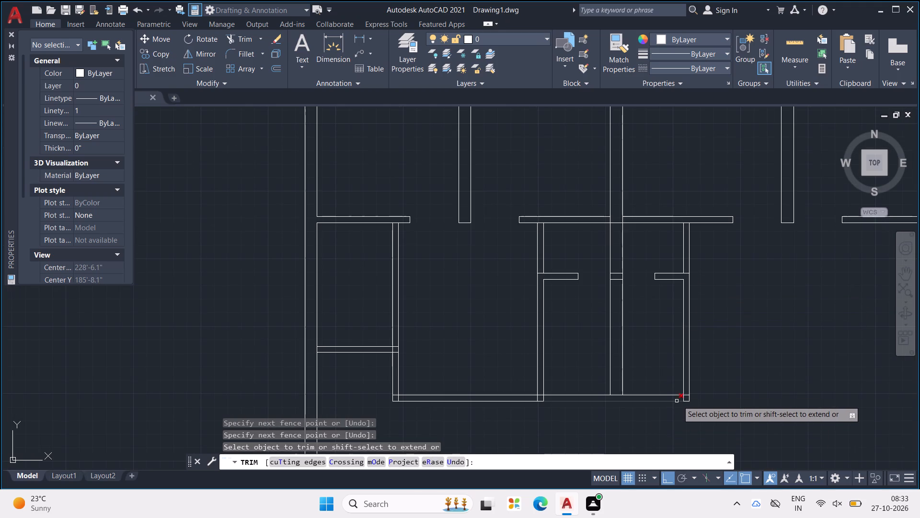
pyautogui.scroll(5, 680, 398)
pyautogui.moveTo(696, 364); pyautogui.dragTo(667, 392)
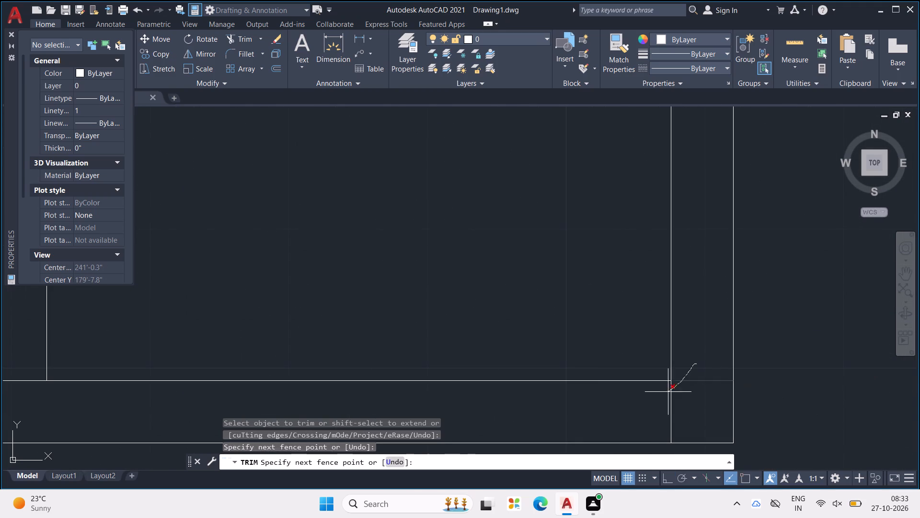
pyautogui.moveTo(667, 392); pyautogui.dragTo(660, 394)
pyautogui.moveTo(648, 389); pyautogui.dragTo(910, 333, button='middle')
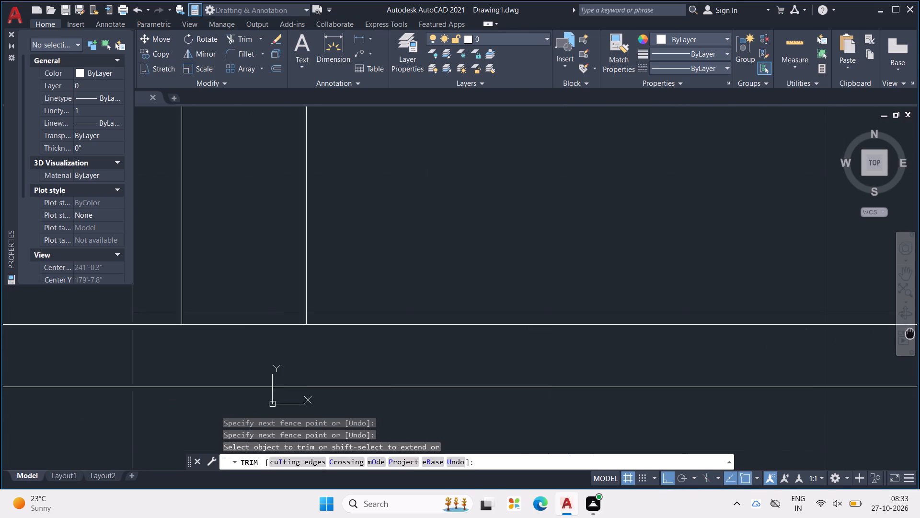
pyautogui.moveTo(910, 333); pyautogui.dragTo(915, 333, button='middle')
pyautogui.scroll(-3, 854, 339)
pyautogui.scroll(2, 502, 324)
pyautogui.moveTo(529, 331); pyautogui.dragTo(529, 344)
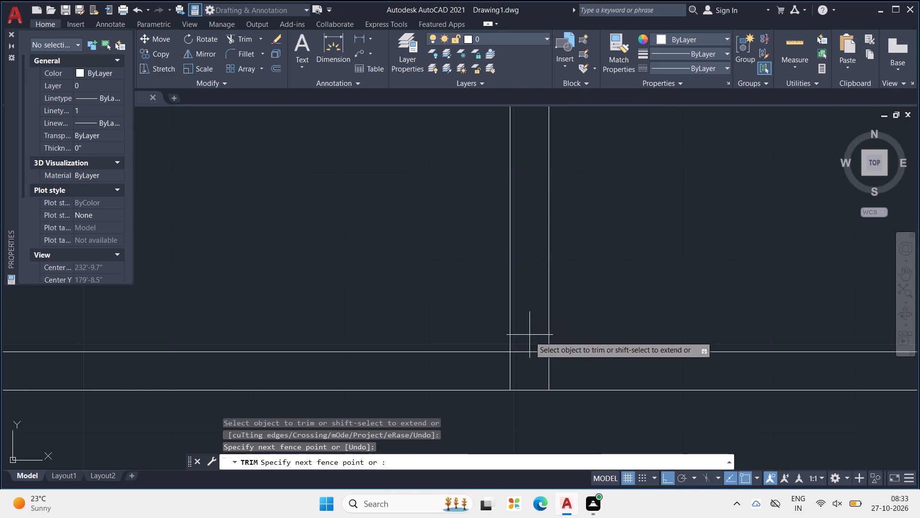
pyautogui.moveTo(529, 344); pyautogui.dragTo(569, 386)
pyautogui.scroll(-3, 574, 347)
pyautogui.press('Escape')
pyautogui.press('Escape')
pyautogui.press('Escape')
pyautogui.press('Escape')
pyautogui.press('Escape')
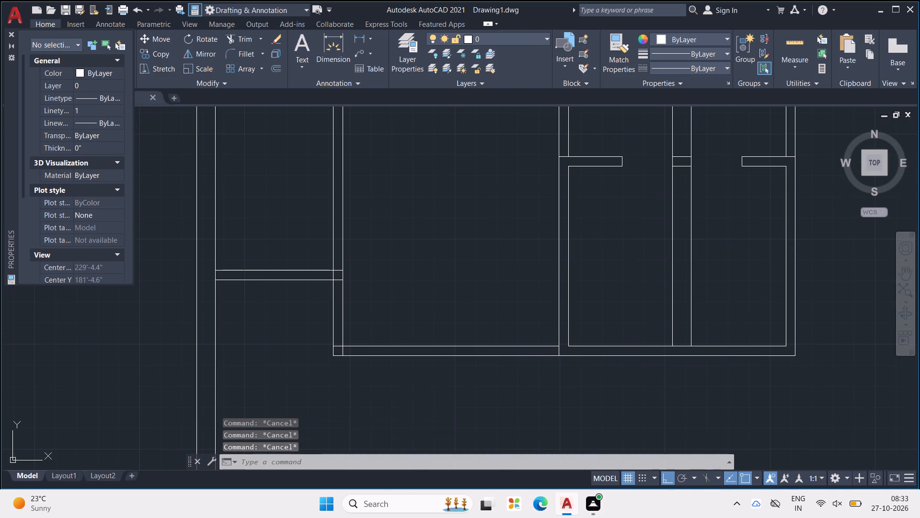
pyautogui.press('Escape')
pyautogui.press('Escape')
pyautogui.press('Escape')
pyautogui.press('Escape')
# Extend both faces of the central wall through the bottom partition to its lower face.
pyautogui.press('e')
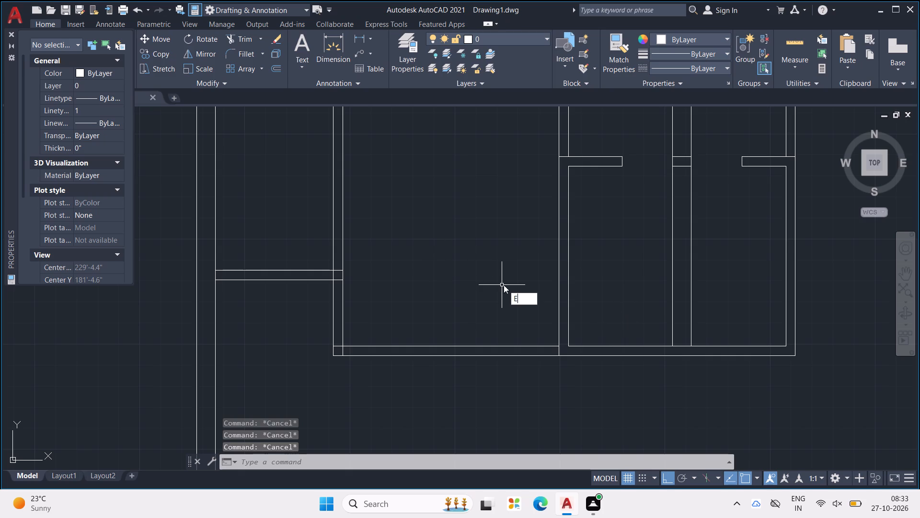
pyautogui.press('x')
pyautogui.press('Return')
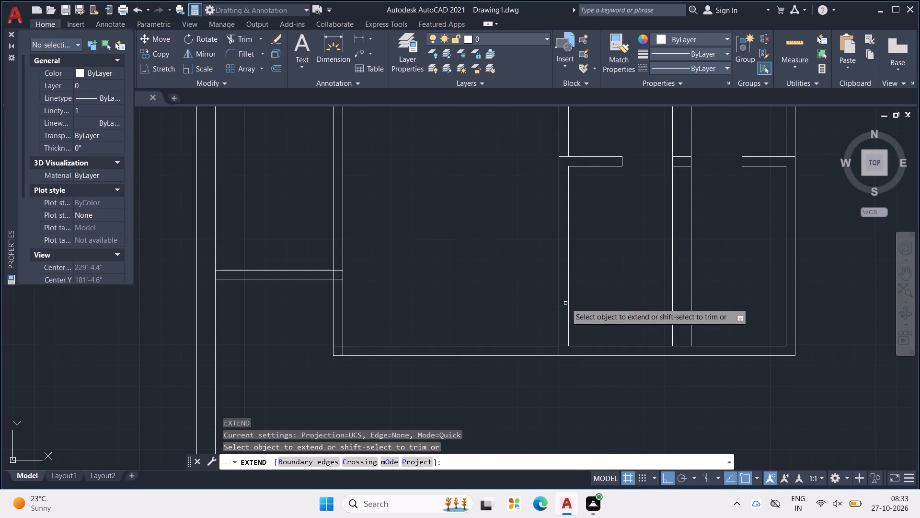
pyautogui.scroll(-2, 559, 317)
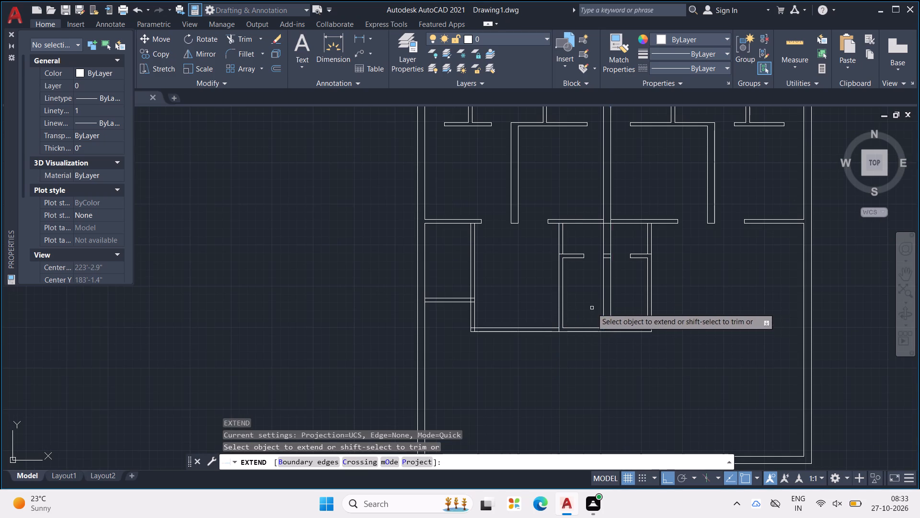
pyautogui.moveTo(591, 307); pyautogui.dragTo(631, 313)
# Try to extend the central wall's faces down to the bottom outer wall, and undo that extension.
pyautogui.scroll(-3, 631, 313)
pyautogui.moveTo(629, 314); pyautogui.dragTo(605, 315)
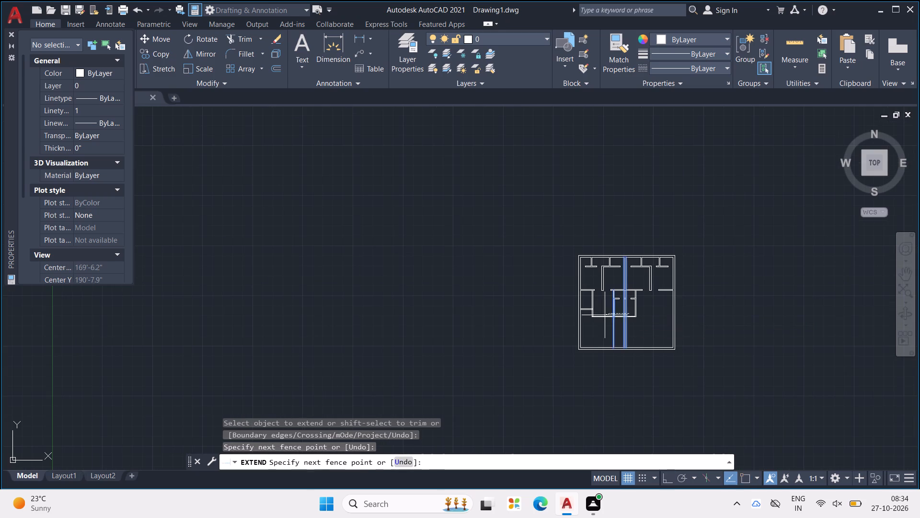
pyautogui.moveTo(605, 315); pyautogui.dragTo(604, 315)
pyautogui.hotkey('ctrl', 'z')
# Extend both faces of the central wall from the bottom partition down to the bottom outer wall.
pyautogui.scroll(1, 616, 307)
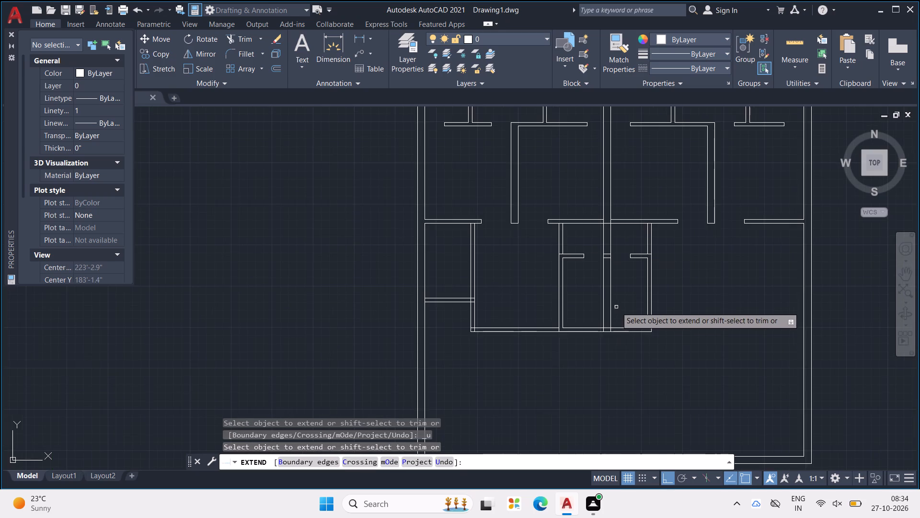
pyautogui.scroll(1, 616, 307)
pyautogui.moveTo(617, 303); pyautogui.dragTo(566, 308)
pyautogui.scroll(-4, 566, 308)
pyautogui.moveTo(566, 308); pyautogui.dragTo(575, 307)
pyautogui.click(571, 308)
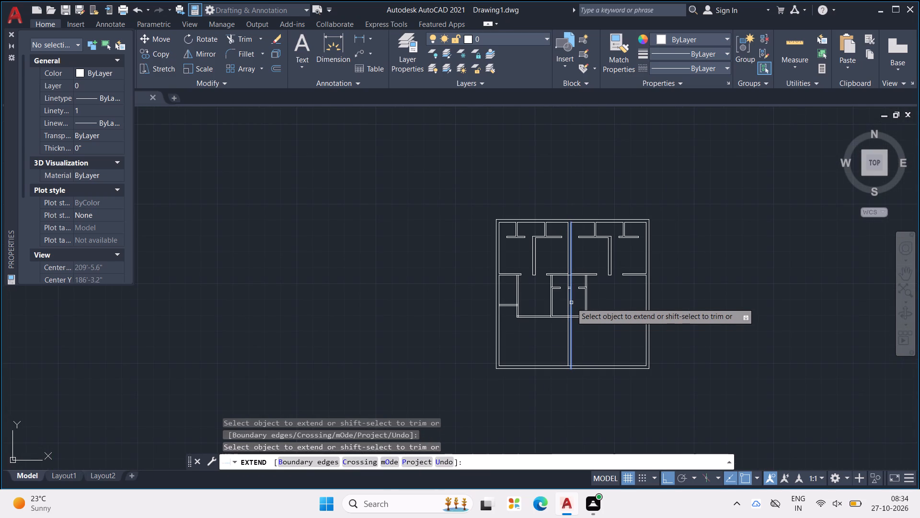
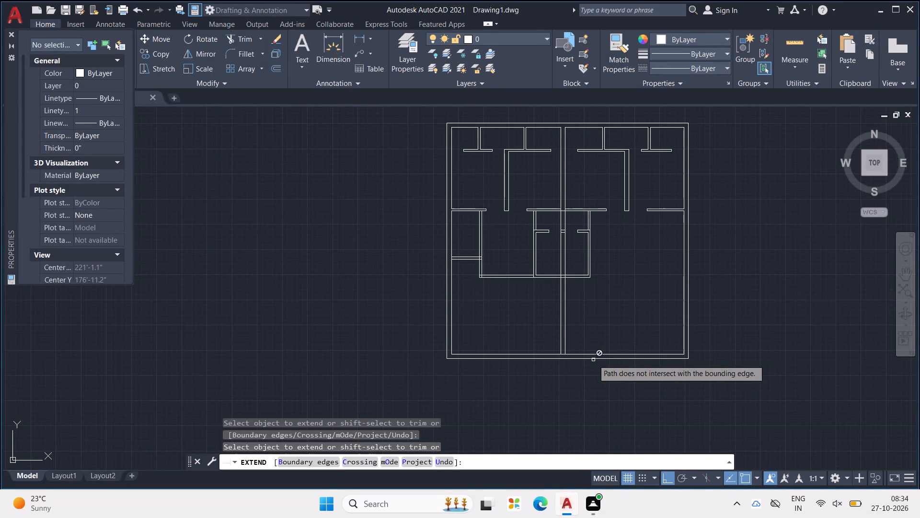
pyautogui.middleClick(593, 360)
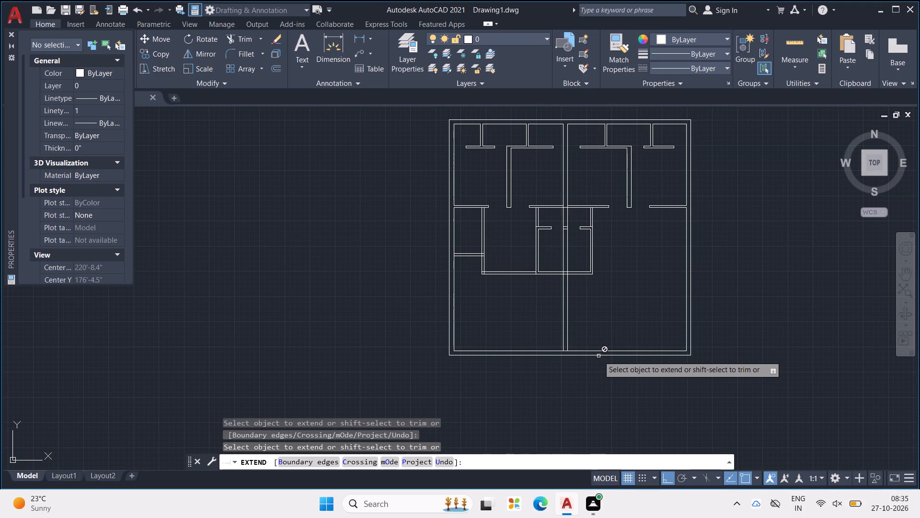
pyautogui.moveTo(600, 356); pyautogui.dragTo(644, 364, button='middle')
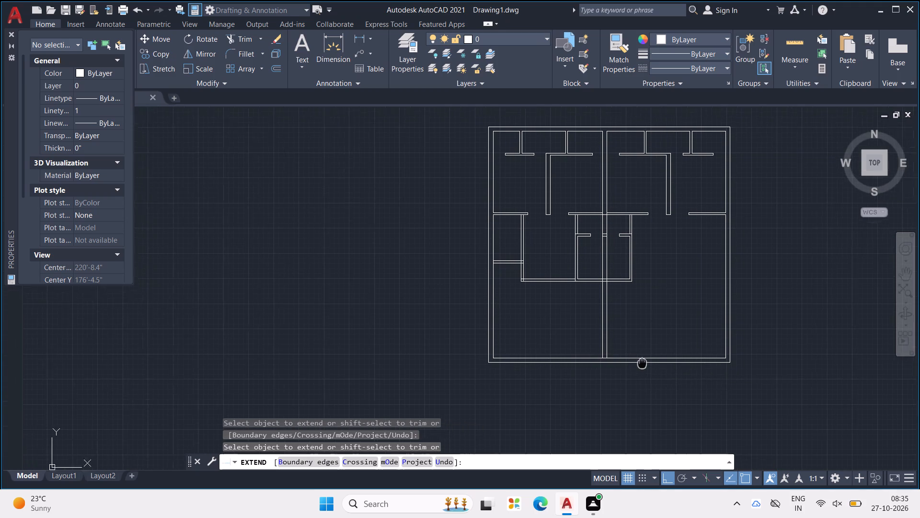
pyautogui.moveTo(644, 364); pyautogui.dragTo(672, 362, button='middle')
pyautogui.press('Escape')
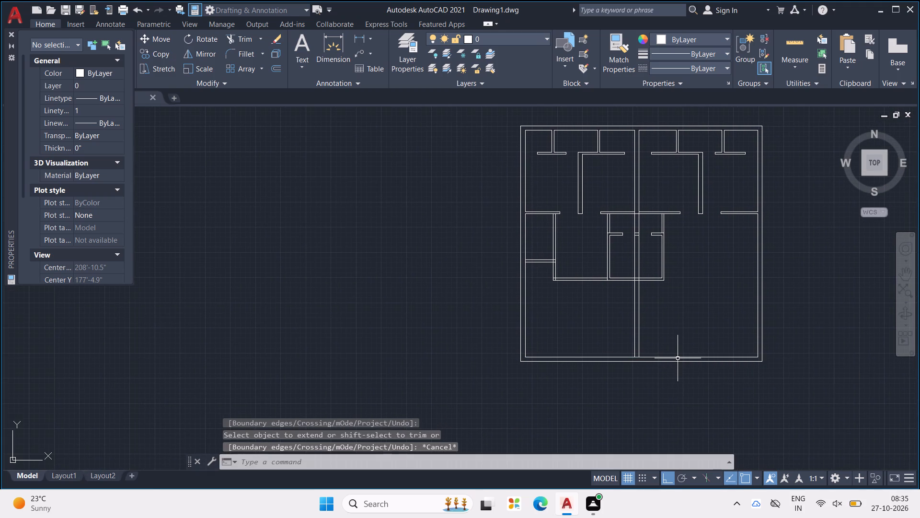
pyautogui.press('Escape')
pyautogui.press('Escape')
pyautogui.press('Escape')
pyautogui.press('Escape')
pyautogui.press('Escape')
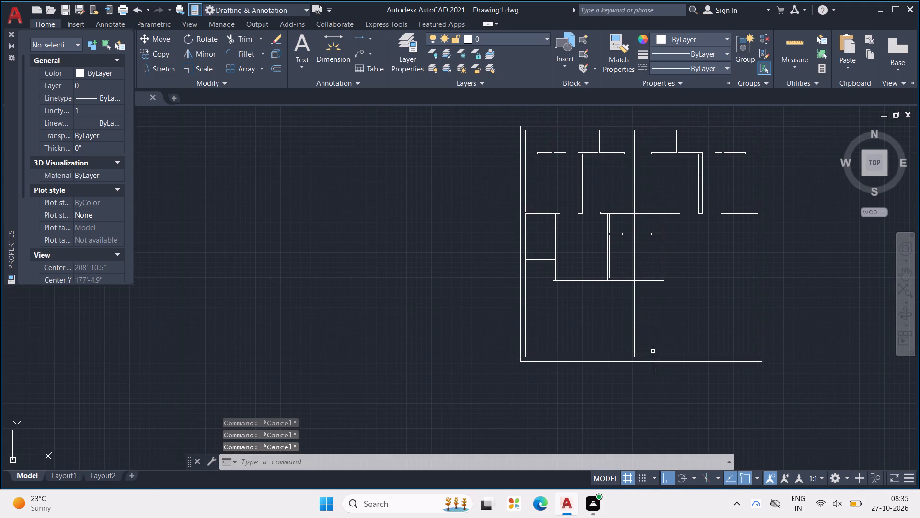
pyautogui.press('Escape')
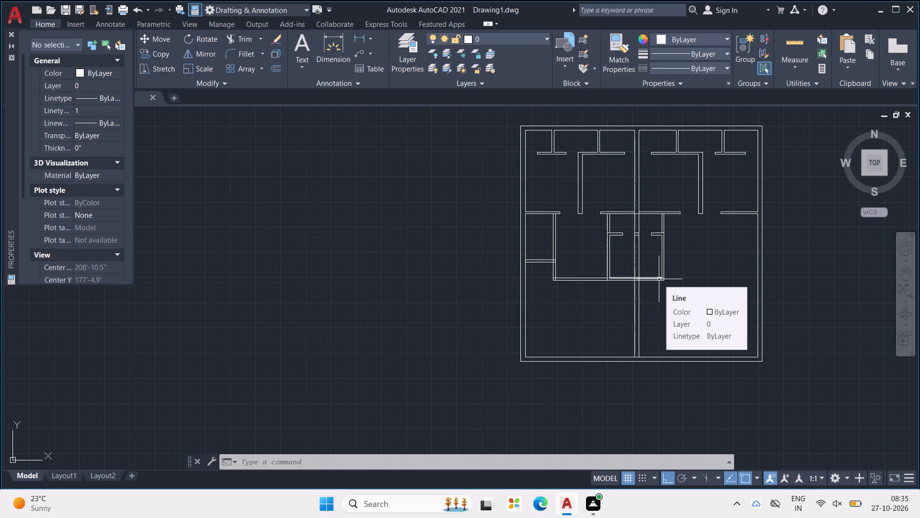
# Offset the outer right face of the small rooms' right partition 9'4" toward the right outer wall.
pyautogui.scroll(1, 659, 279)
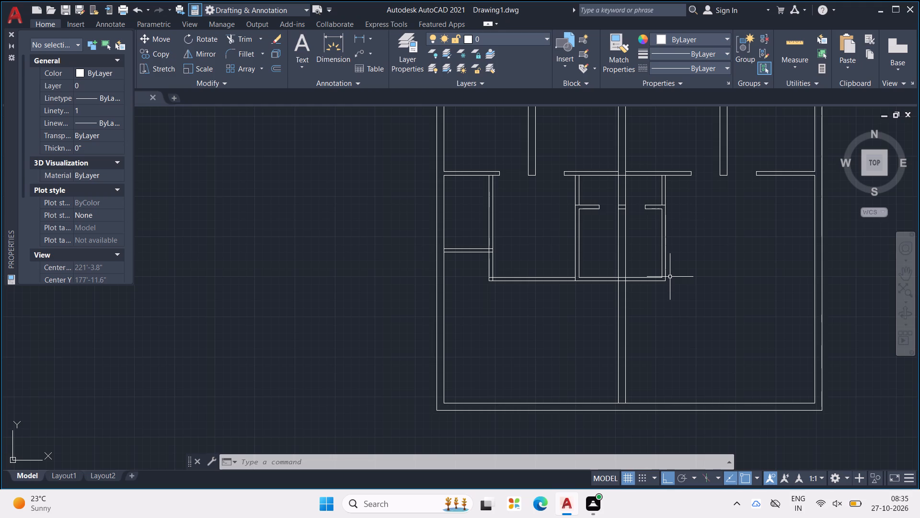
pyautogui.scroll(-1, 667, 277)
pyautogui.scroll(2, 670, 294)
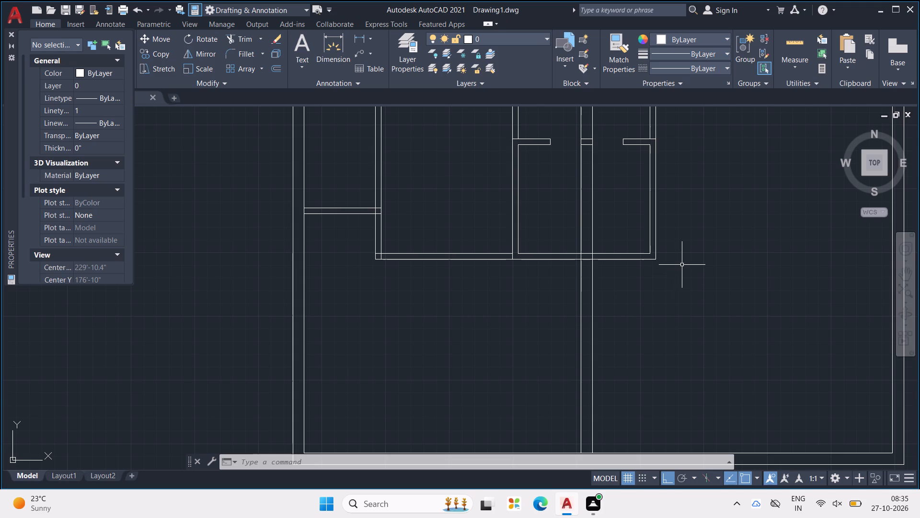
pyautogui.press('Escape')
pyautogui.press('Escape')
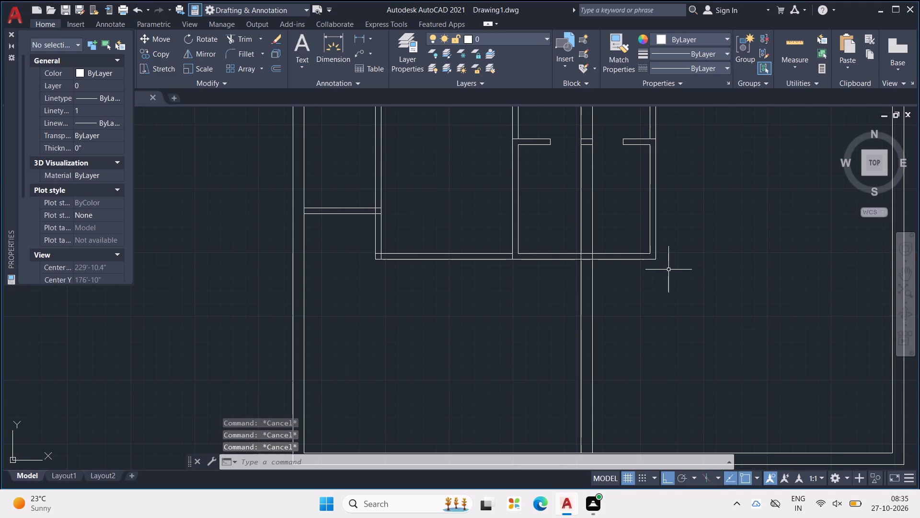
pyautogui.press('Escape')
pyautogui.press('Escape')
pyautogui.press('Escape')
pyautogui.press('Escape')
pyautogui.press('Escape')
pyautogui.write('OFF')
pyautogui.press('Return')
pyautogui.write("9'")
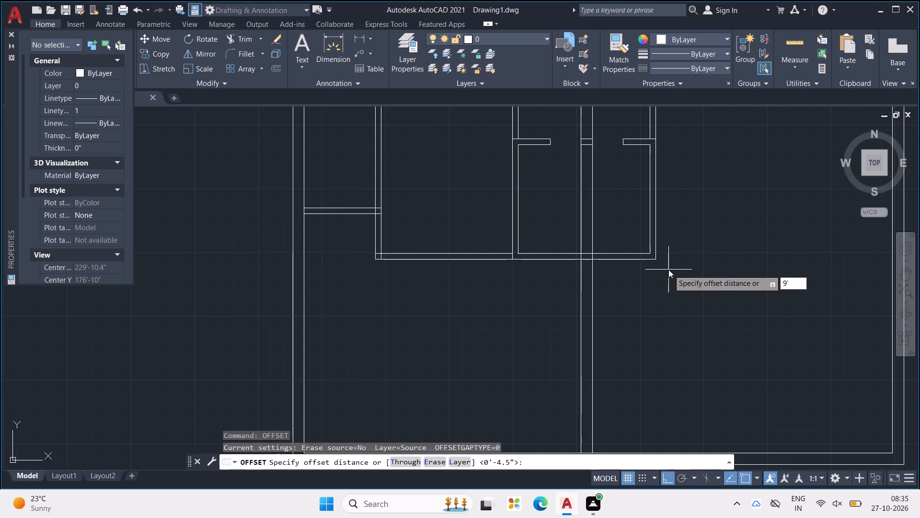
pyautogui.write('4"')
pyautogui.press('Return')
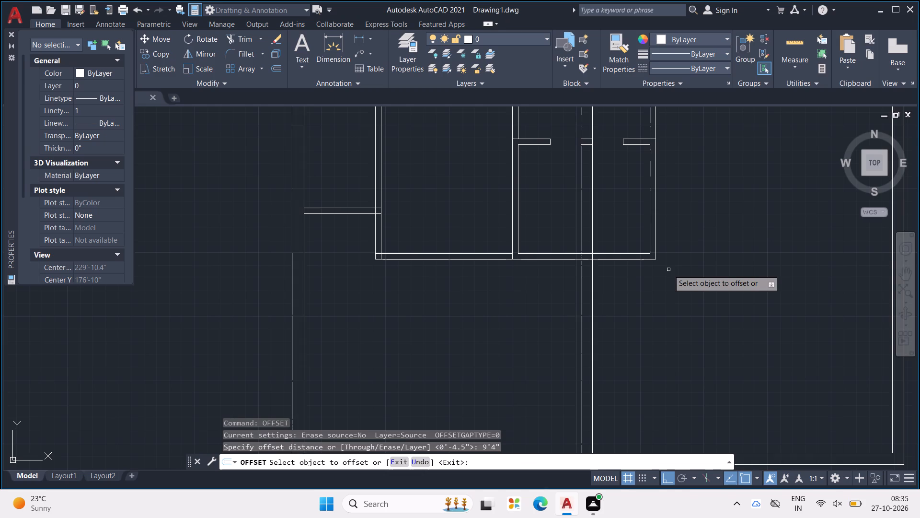
pyautogui.scroll(-2, 667, 199)
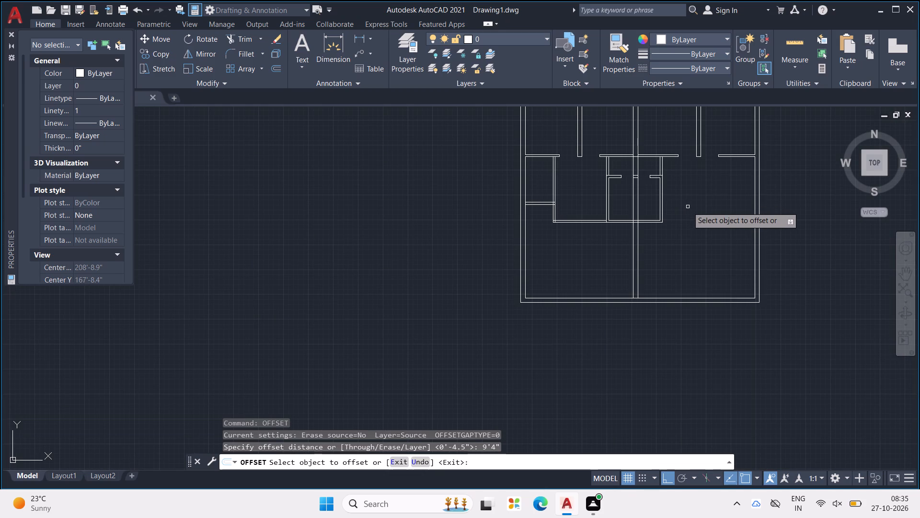
pyautogui.scroll(1, 661, 209)
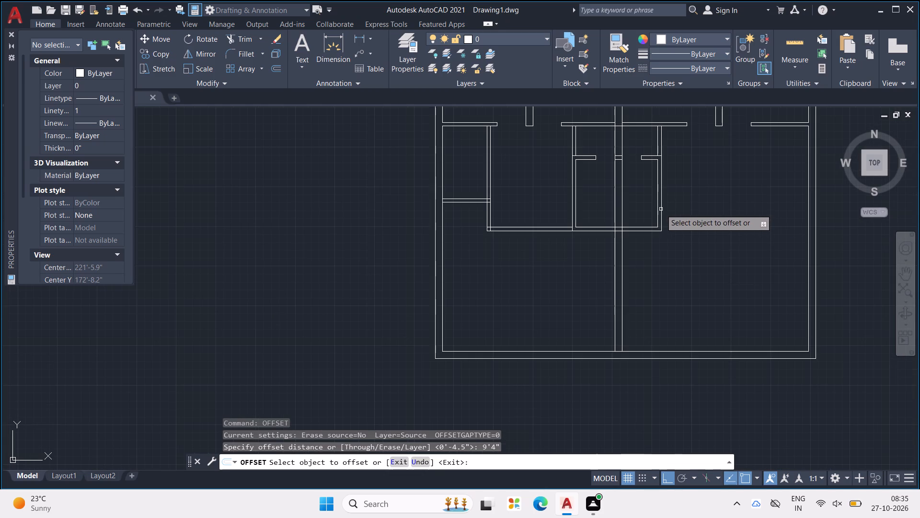
pyautogui.click(662, 208)
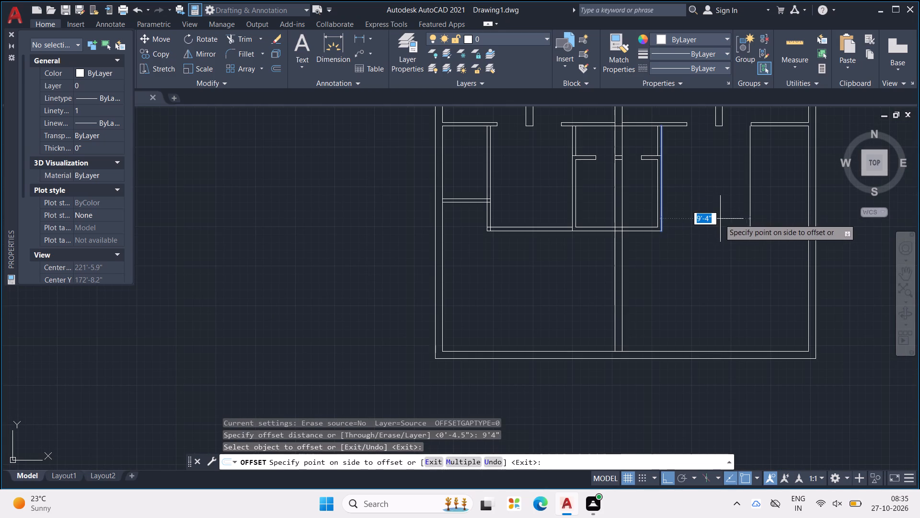
pyautogui.click(722, 220)
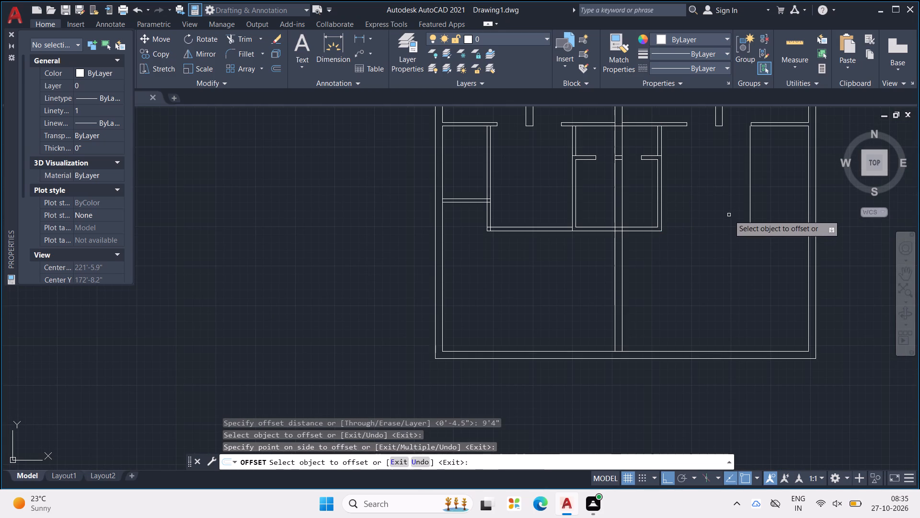
pyautogui.moveTo(730, 214); pyautogui.dragTo(670, 239, button='middle')
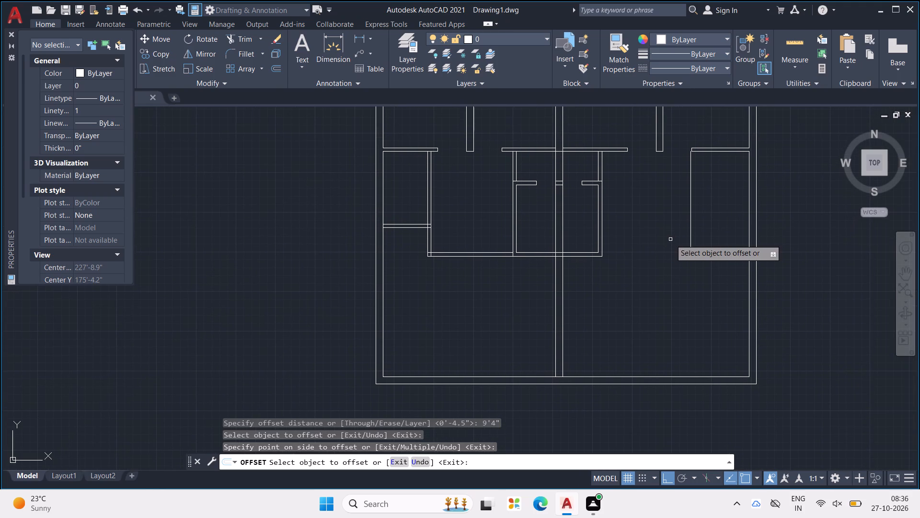
pyautogui.moveTo(698, 192); pyautogui.dragTo(644, 222, button='middle')
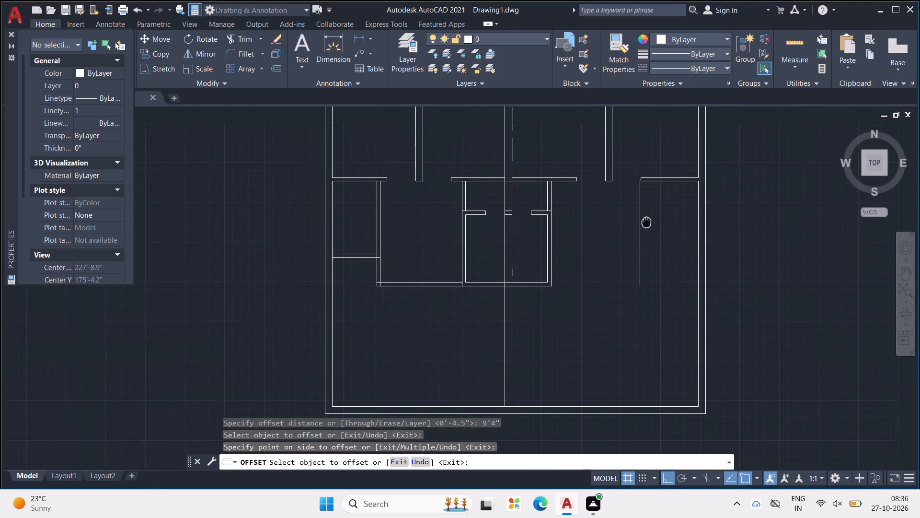
pyautogui.moveTo(644, 222); pyautogui.dragTo(592, 248, button='middle')
pyautogui.press('Escape')
pyautogui.press('Escape')
pyautogui.press('Escape')
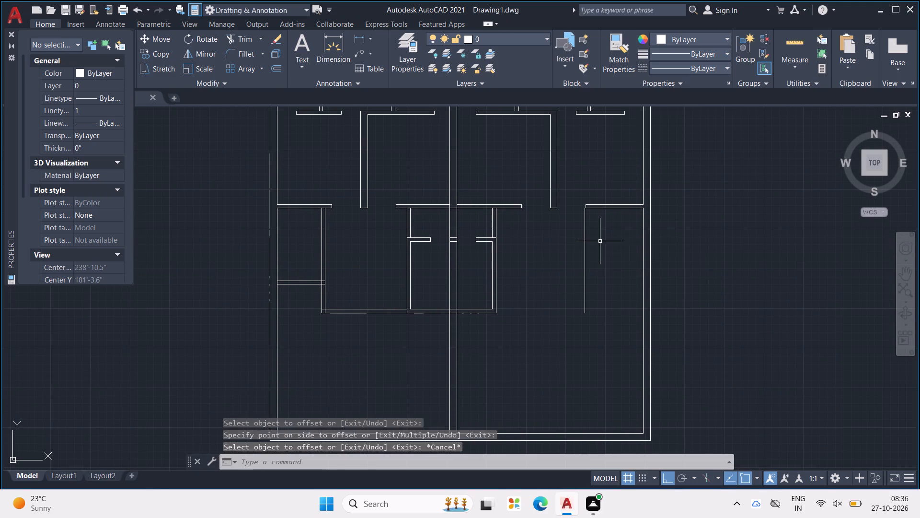
pyautogui.press('Escape')
pyautogui.press('Escape')
pyautogui.press('Escape')
pyautogui.press('Escape')
pyautogui.press('Escape')
pyautogui.press('Escape')
# Offset the lower faces of the central horizontal partition and the right-hand horizontal partition 11' downward.
pyautogui.write('OFF')
pyautogui.press('Return')
pyautogui.write("11'")
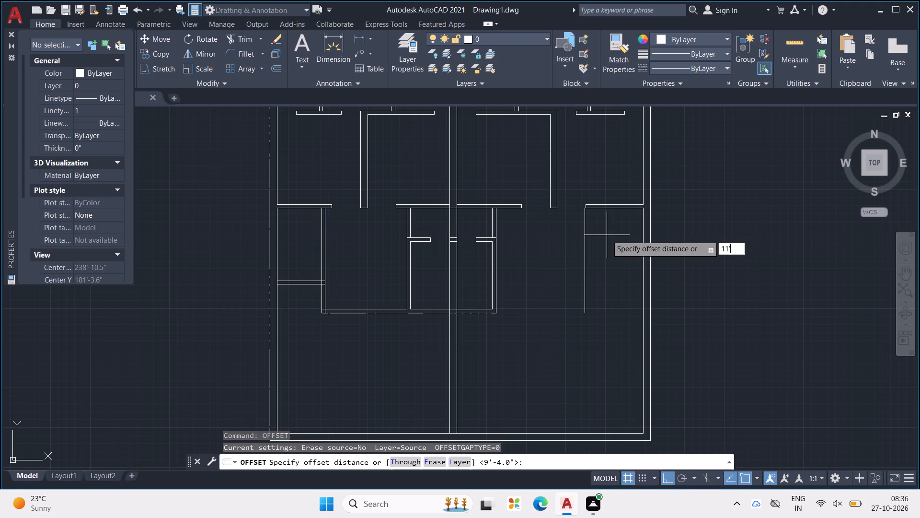
pyautogui.press('Return')
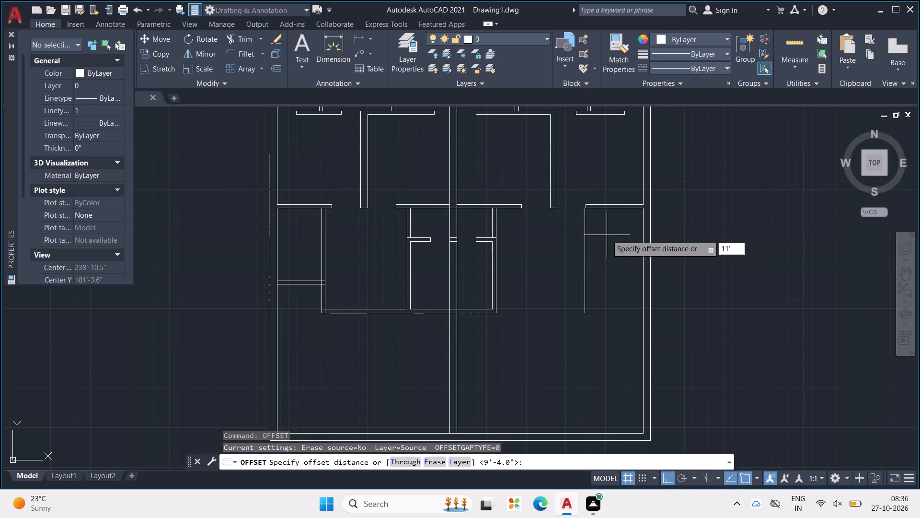
pyautogui.click(509, 208)
pyautogui.click(522, 306)
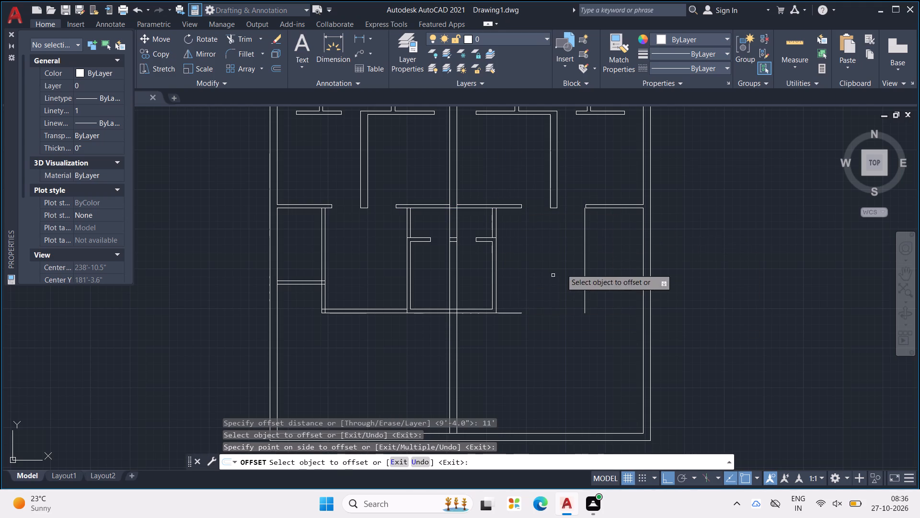
pyautogui.click(619, 207)
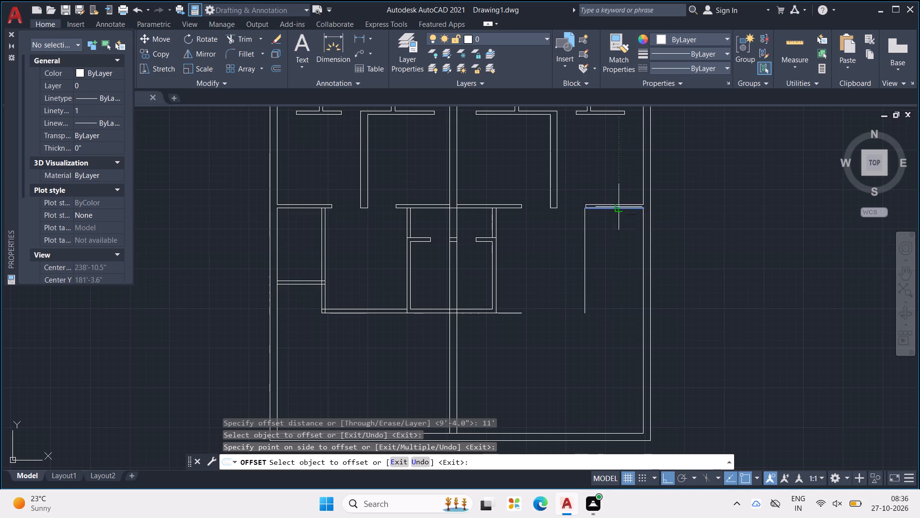
pyautogui.moveTo(611, 308); pyautogui.dragTo(611, 312)
pyautogui.press('Escape')
pyautogui.press('Escape')
pyautogui.press('Escape')
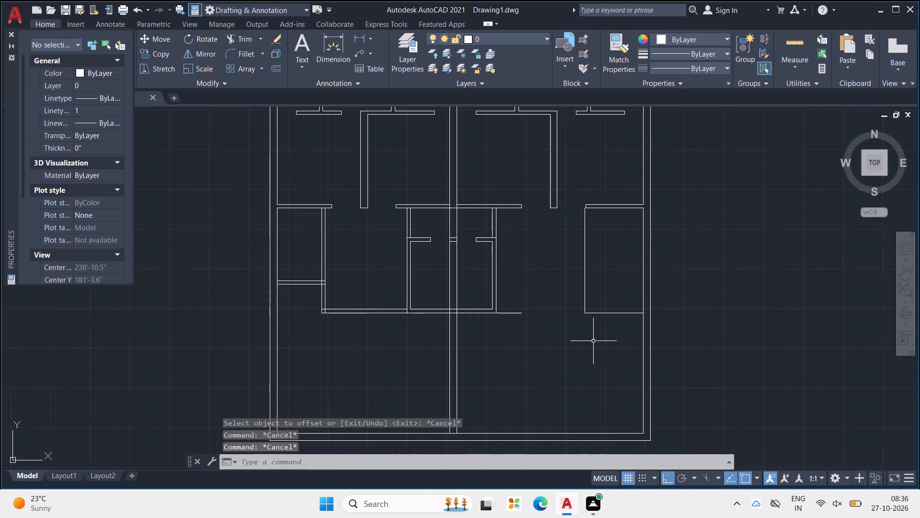
# Extend the two new horizontal lines from both sides to the new vertical line in the right half.
pyautogui.press('e')
pyautogui.press('x')
pyautogui.press('Return')
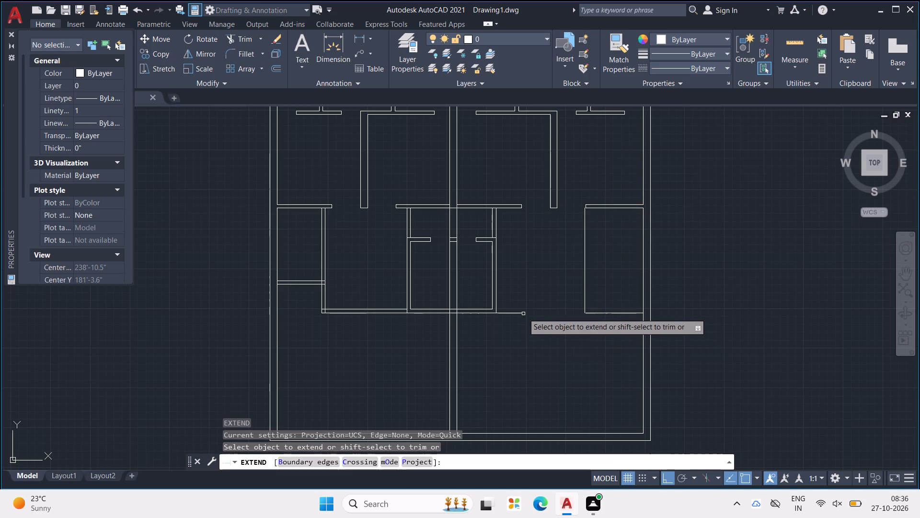
pyautogui.click(522, 312)
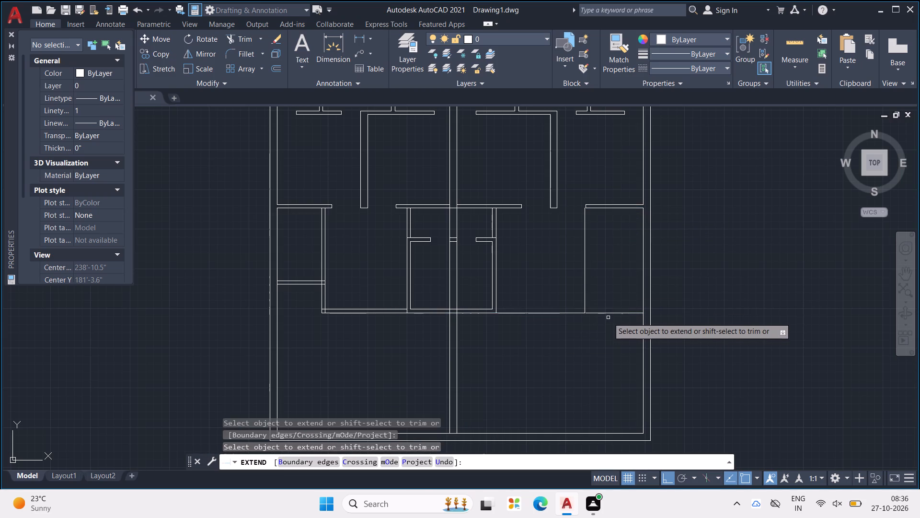
pyautogui.click(602, 313)
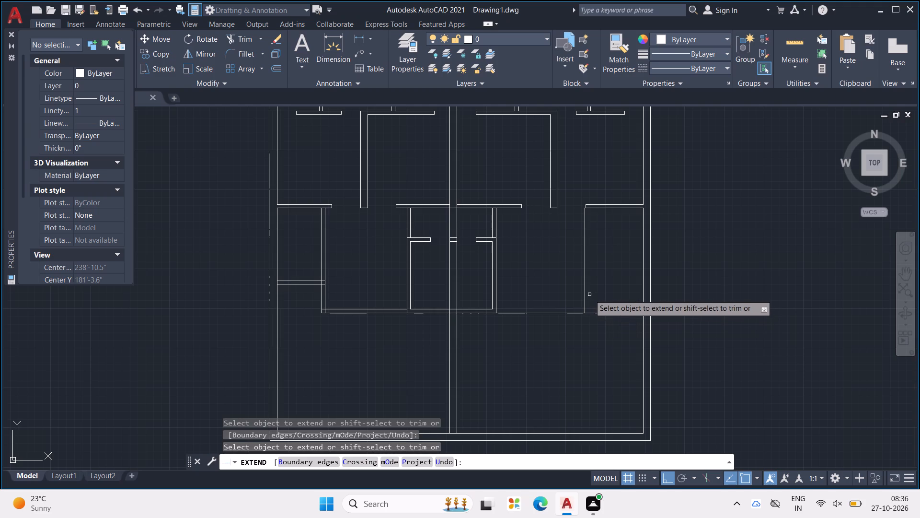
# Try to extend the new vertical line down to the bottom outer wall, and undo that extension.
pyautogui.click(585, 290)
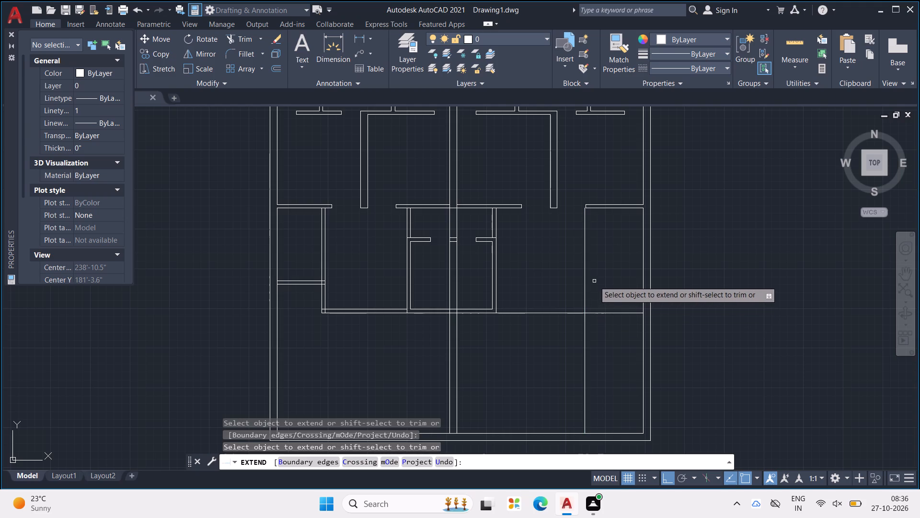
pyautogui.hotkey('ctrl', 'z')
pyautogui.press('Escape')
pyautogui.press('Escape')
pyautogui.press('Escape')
# Offset the inner face of the right outer wall 4'8" toward the plan's interior.
pyautogui.scroll(2, 585, 228)
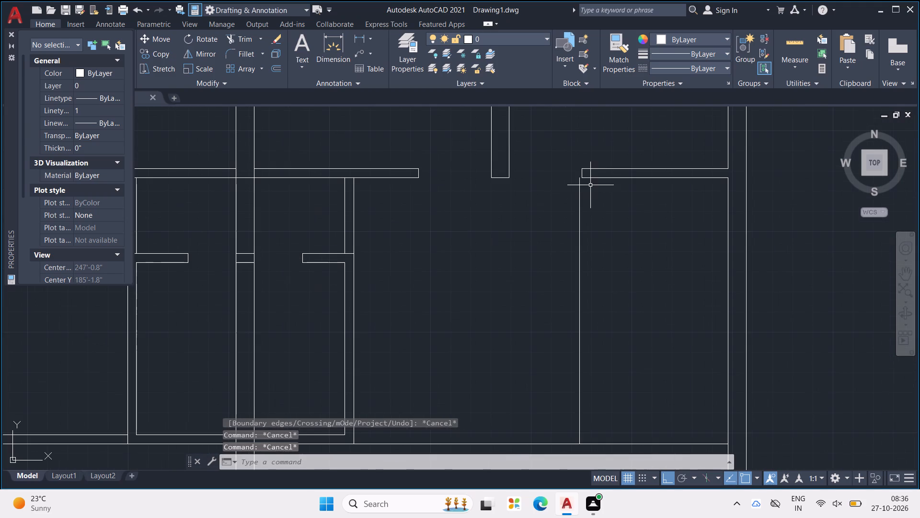
pyautogui.press('Escape')
pyautogui.press('Escape')
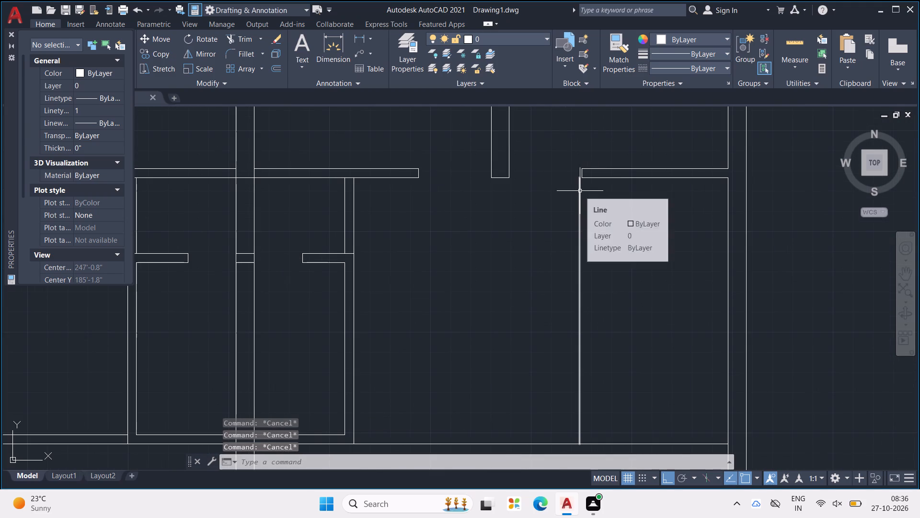
pyautogui.press('Escape')
pyautogui.press('Escape')
pyautogui.press('Escape')
pyautogui.write('OFF')
pyautogui.press('Return')
pyautogui.write('4\'8"')
pyautogui.press('Return')
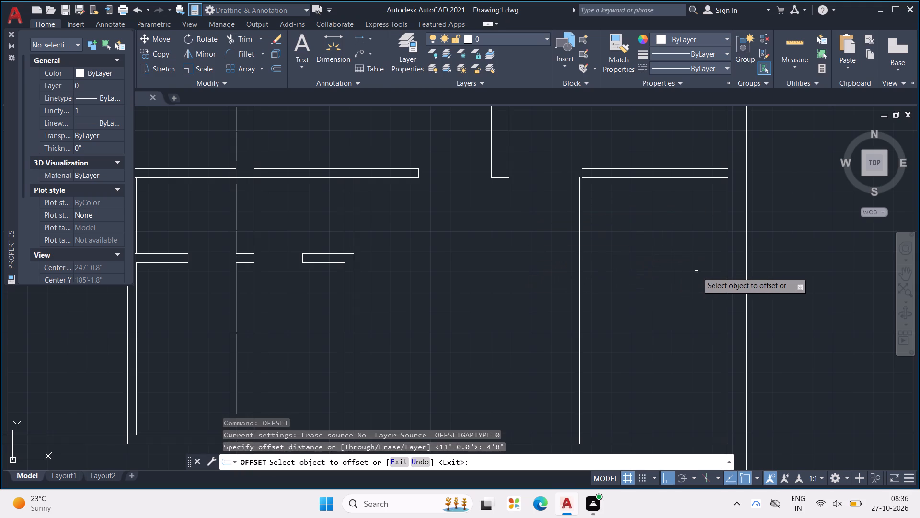
pyautogui.click(727, 272)
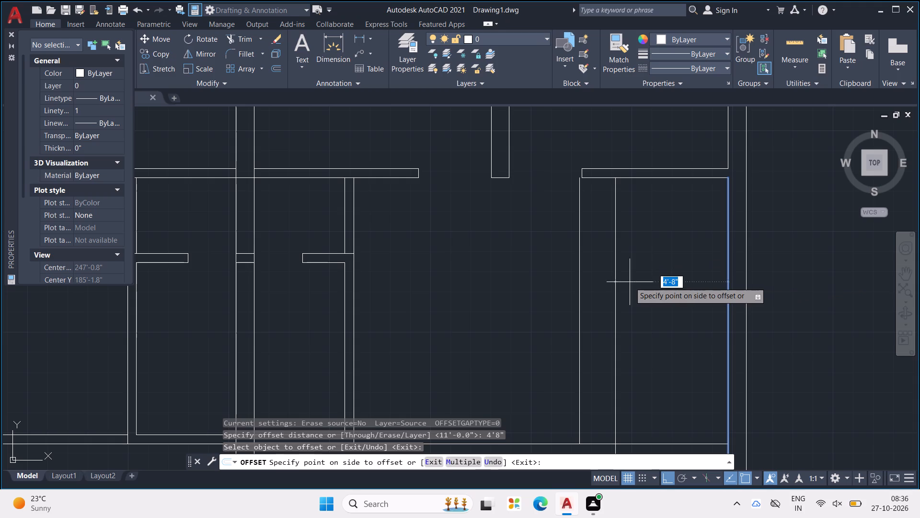
pyautogui.click(630, 282)
pyautogui.press('Escape')
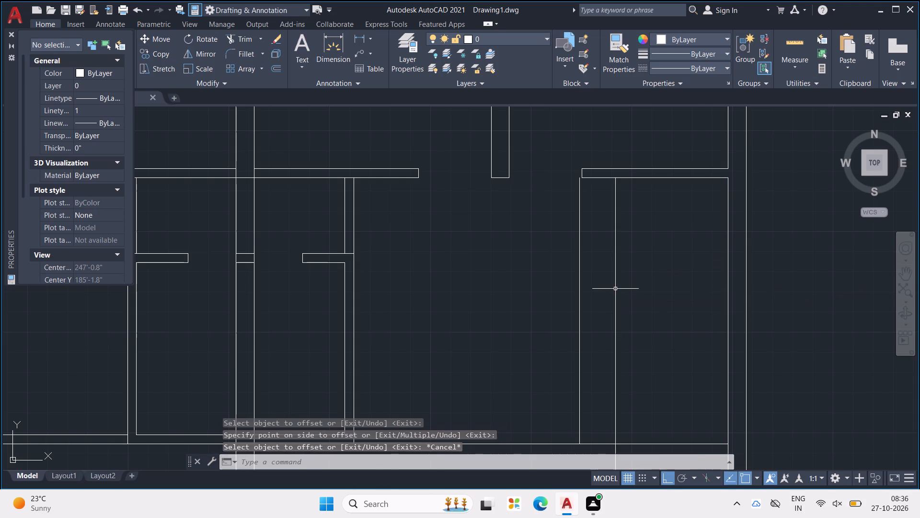
pyautogui.scroll(-1, 615, 289)
pyautogui.press('Escape')
pyautogui.press('Escape')
pyautogui.moveTo(620, 294); pyautogui.dragTo(667, 249, button='middle')
pyautogui.scroll(-3, 669, 249)
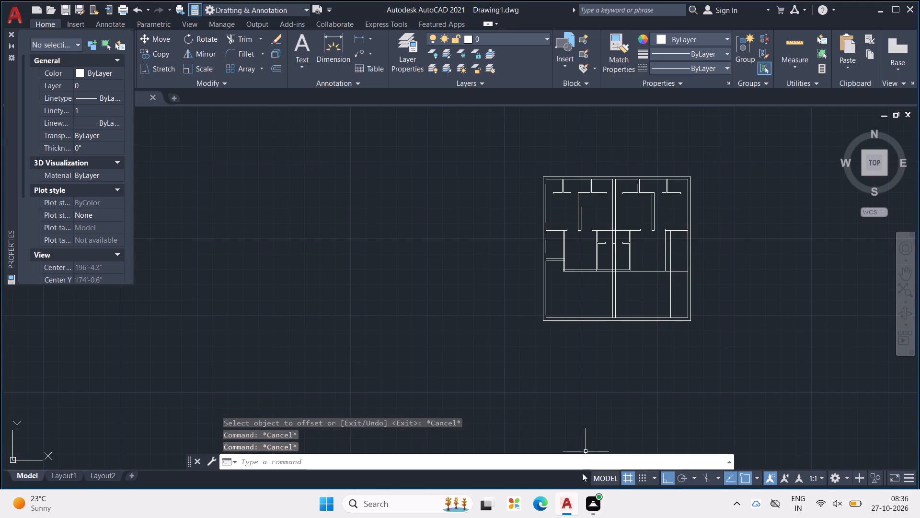
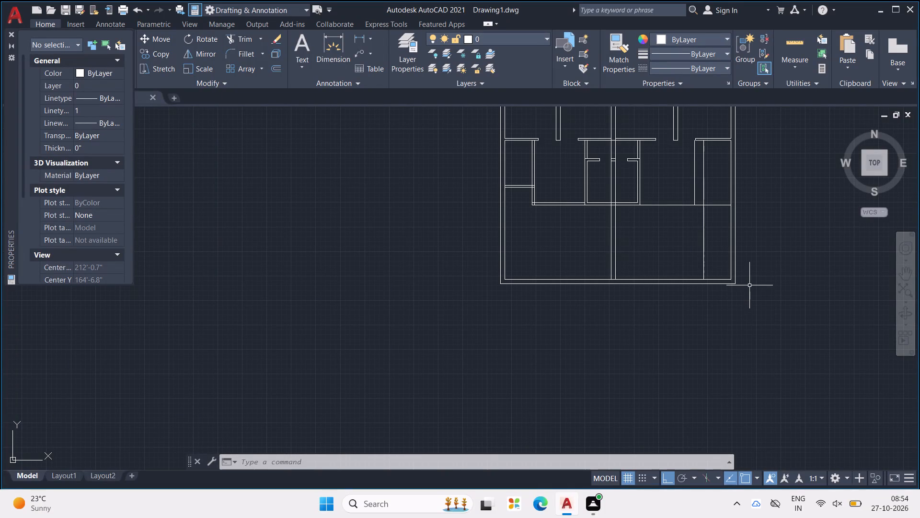
# Offset the inner face of the right outer wall 5' toward the plan's interior.
pyautogui.scroll(2, 609, 234)
pyautogui.moveTo(697, 259); pyautogui.dragTo(570, 381, button='middle')
pyautogui.scroll(-1, 697, 263)
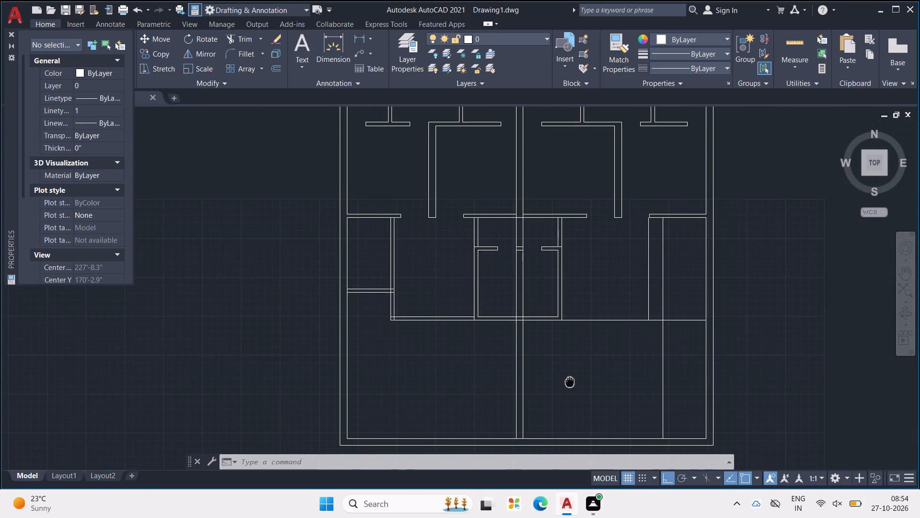
pyautogui.moveTo(570, 381); pyautogui.dragTo(582, 371, button='middle')
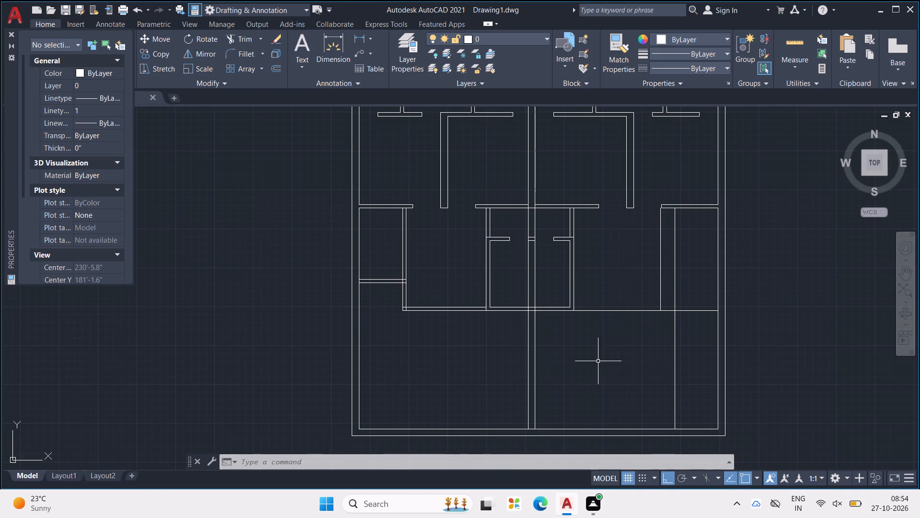
pyautogui.press('Escape')
pyautogui.press('Escape')
pyautogui.press('Escape')
pyautogui.press('Escape')
pyautogui.press('Escape')
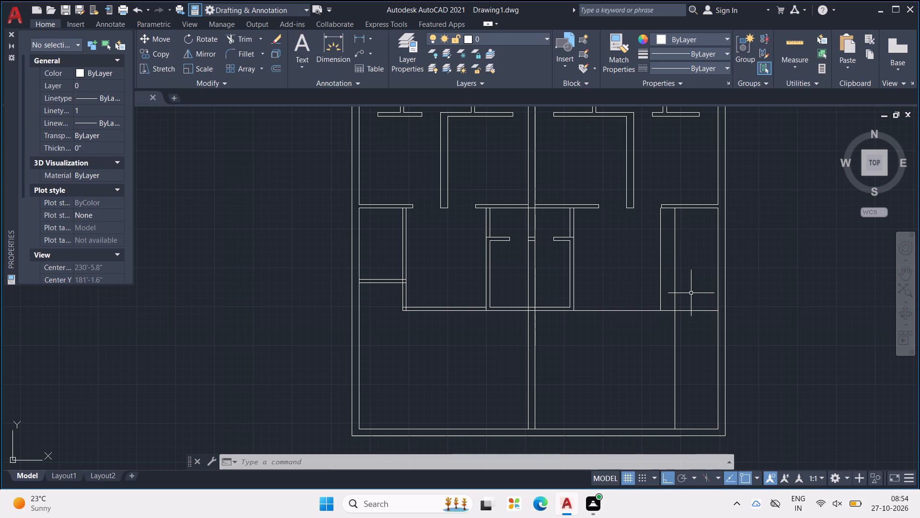
pyautogui.press('Escape')
pyautogui.press('Escape')
pyautogui.write('OFF')
pyautogui.press('Return')
pyautogui.write("5'")
pyautogui.press('Return')
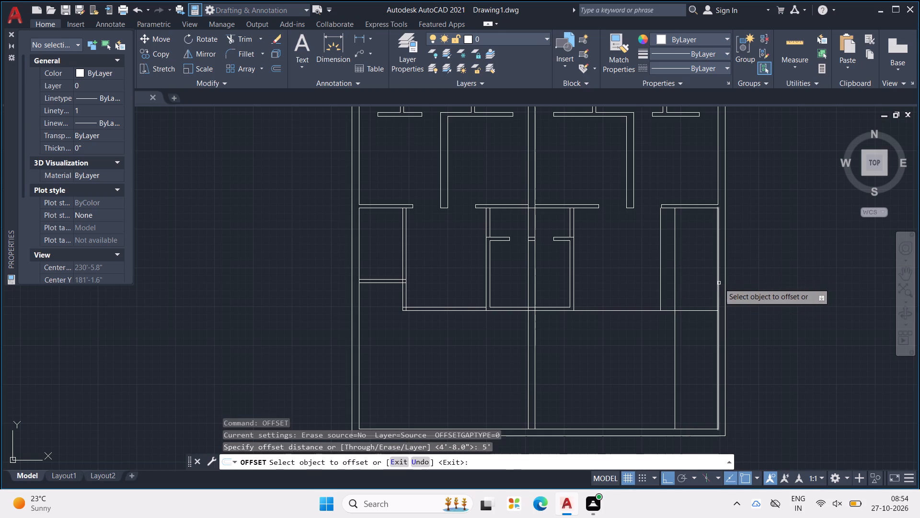
pyautogui.click(718, 283)
pyautogui.click(672, 295)
pyautogui.press('Escape')
pyautogui.press('Escape')
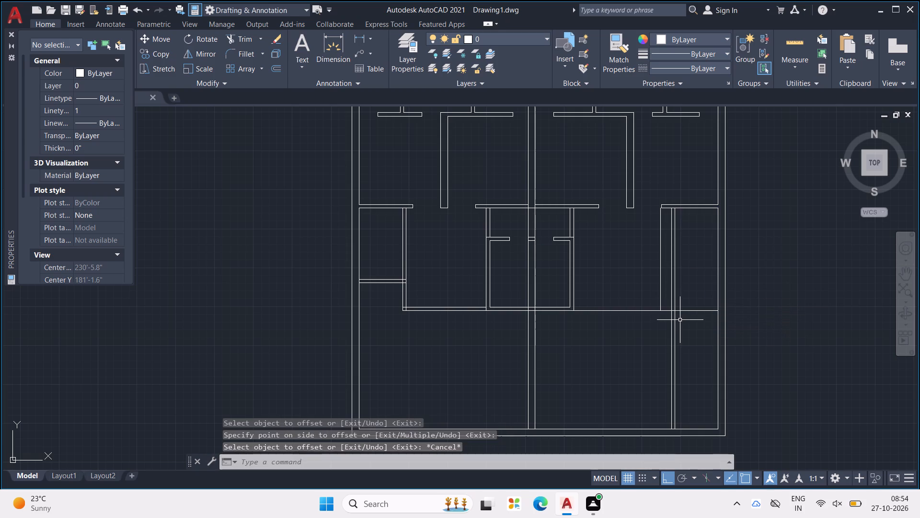
# Delete the earlier 4'8" offset vertical line and the short vertical line at the open end of the right-hand horizontal partition.
pyautogui.moveTo(657, 296); pyautogui.dragTo(664, 289)
pyautogui.moveTo(664, 286); pyautogui.dragTo(663, 286)
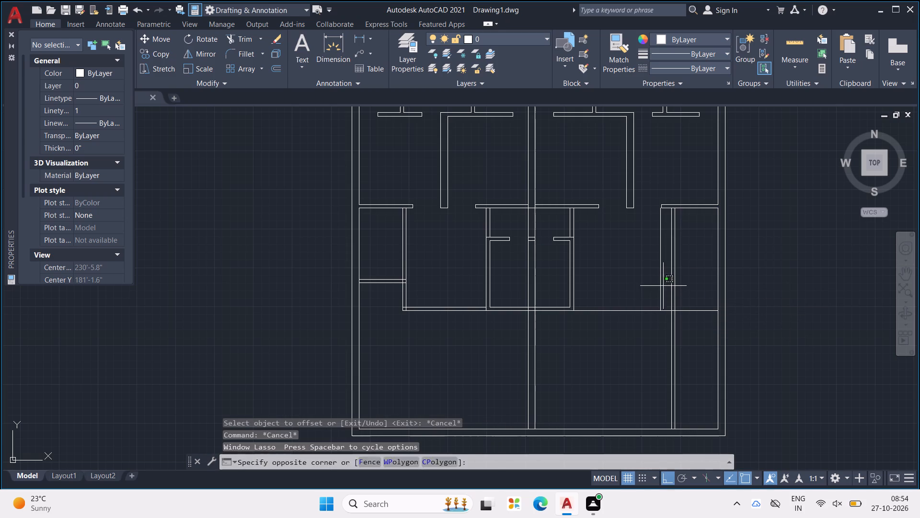
pyautogui.moveTo(663, 286); pyautogui.dragTo(642, 294)
pyautogui.click(673, 352)
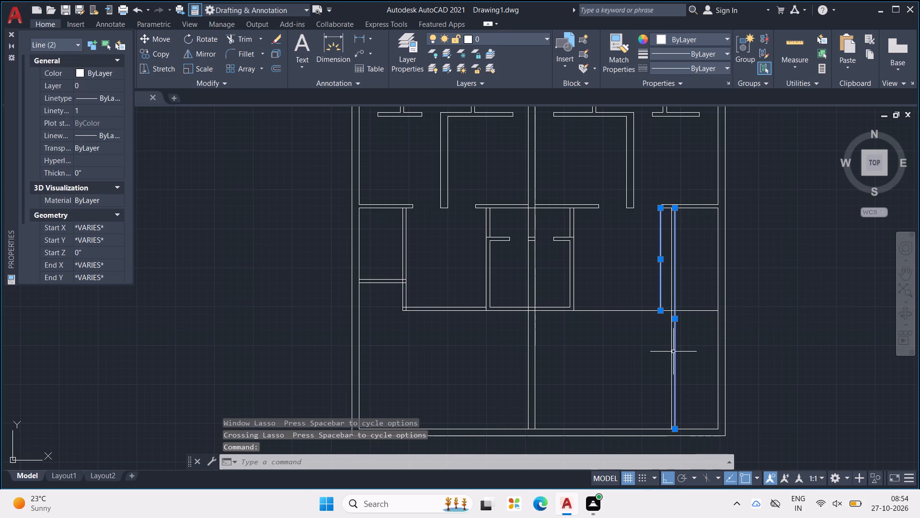
pyautogui.press('Home')
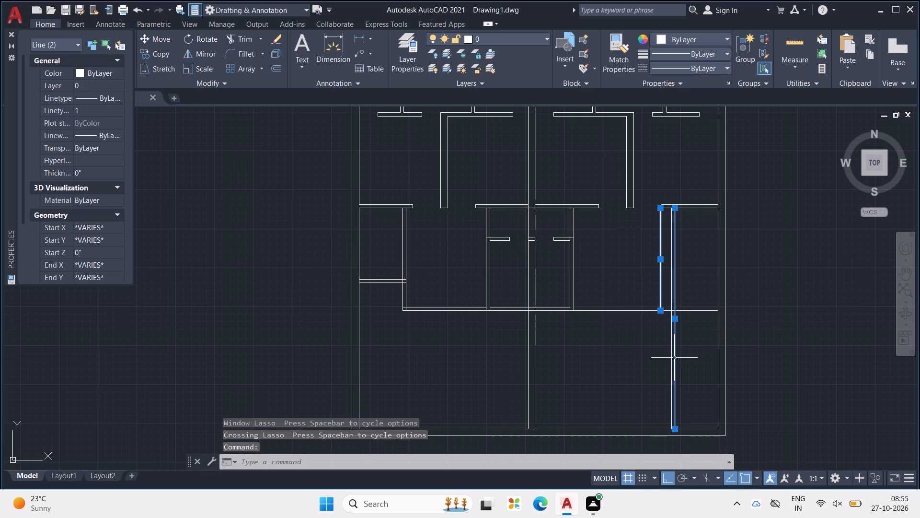
pyautogui.press('Delete')
pyautogui.press('Delete')
pyautogui.press('Delete')
pyautogui.press('Delete')
pyautogui.press('Delete')
pyautogui.press('Delete')
pyautogui.press('Delete')
pyautogui.press('Delete')
pyautogui.press('Delete')
pyautogui.press('Delete')
pyautogui.press('Delete')
pyautogui.press('Delete')
pyautogui.press('Delete')
pyautogui.press('Delete')
pyautogui.press('Delete')
pyautogui.press('Delete')
pyautogui.press('Delete')
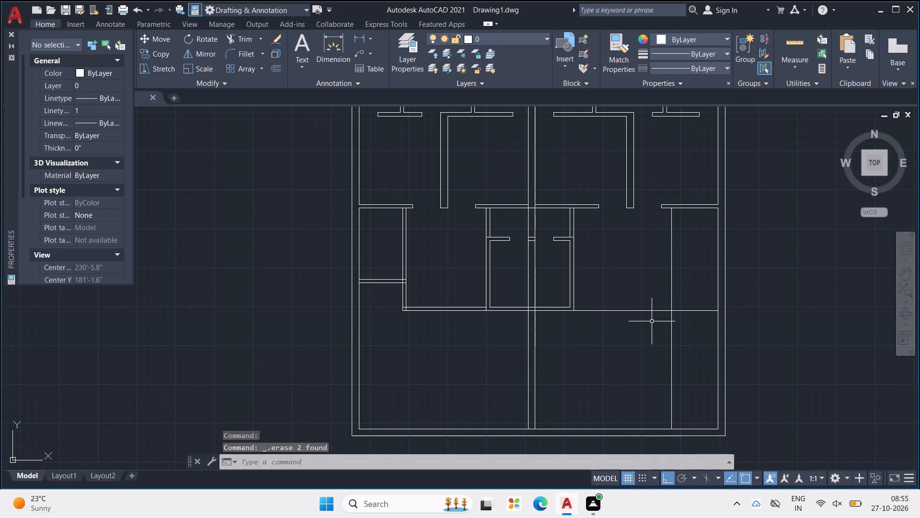
# Offset the remaining vertical line 4.5" toward the central wall and the two lower horizontal lines in the right half 4.5" upward.
pyautogui.write('OFF')
pyautogui.press('Return')
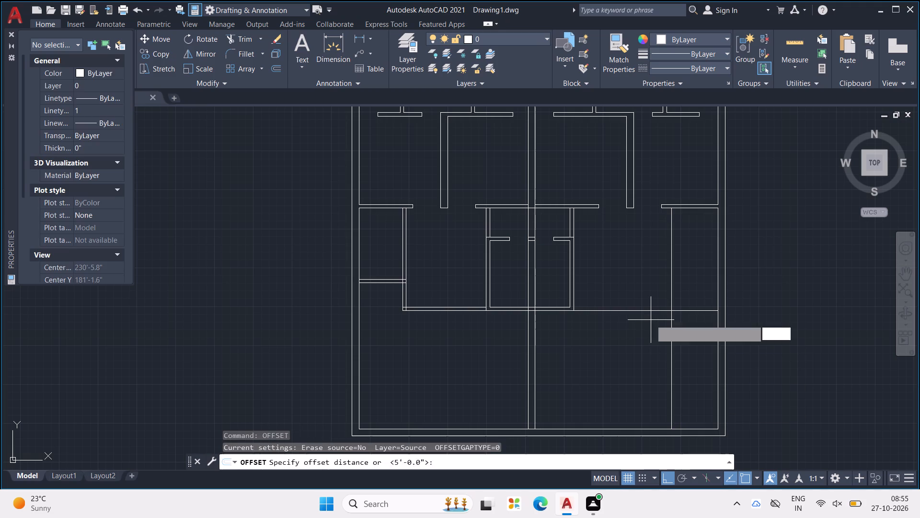
pyautogui.write('4.5"')
pyautogui.press('Return')
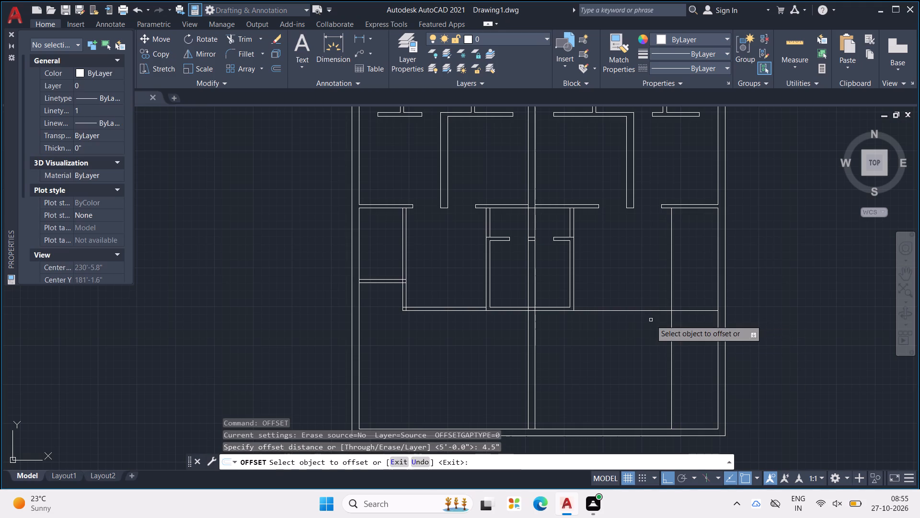
pyautogui.click(671, 269)
pyautogui.click(646, 278)
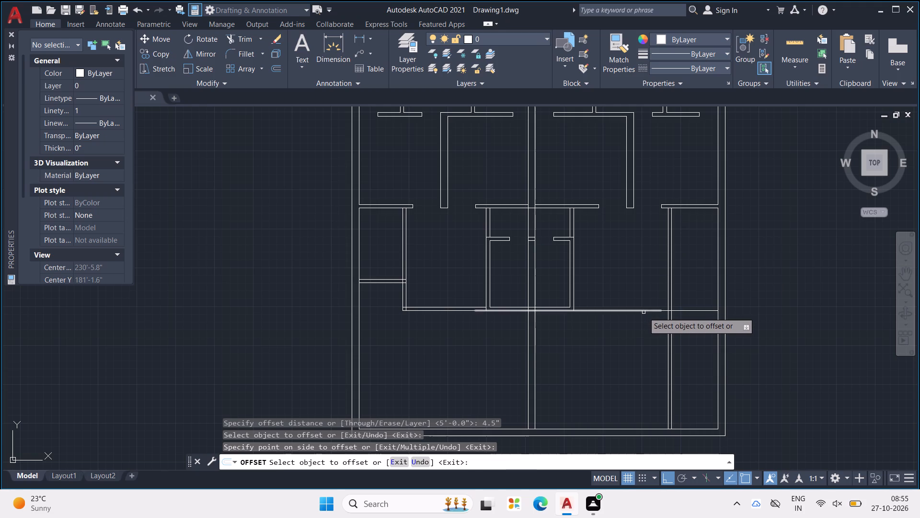
pyautogui.click(691, 311)
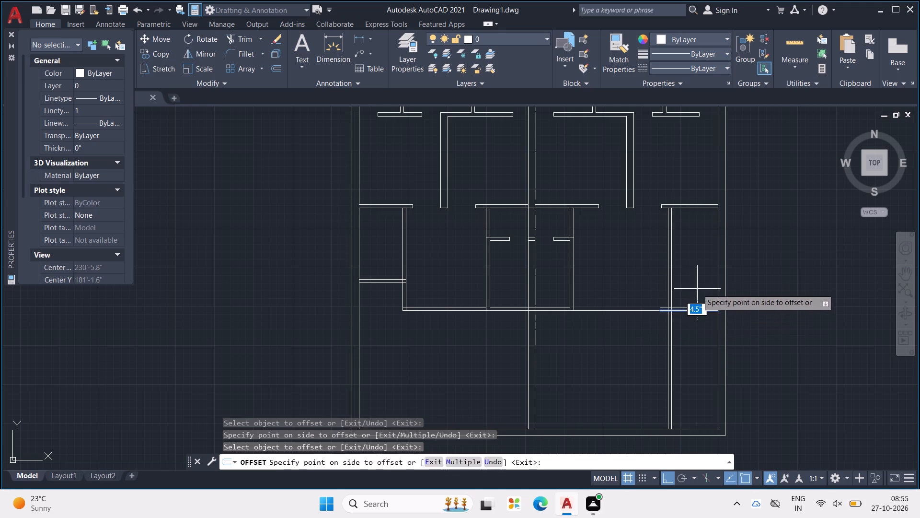
pyautogui.click(697, 288)
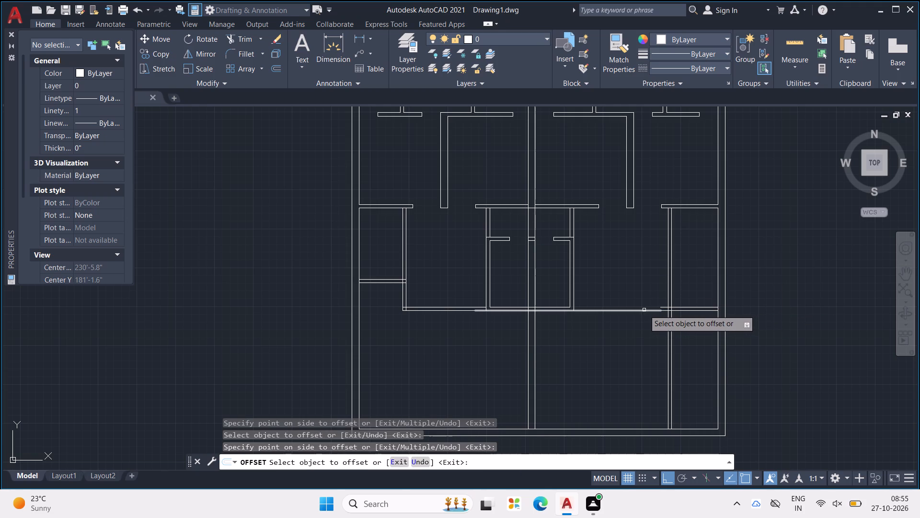
pyautogui.click(644, 310)
pyautogui.click(644, 298)
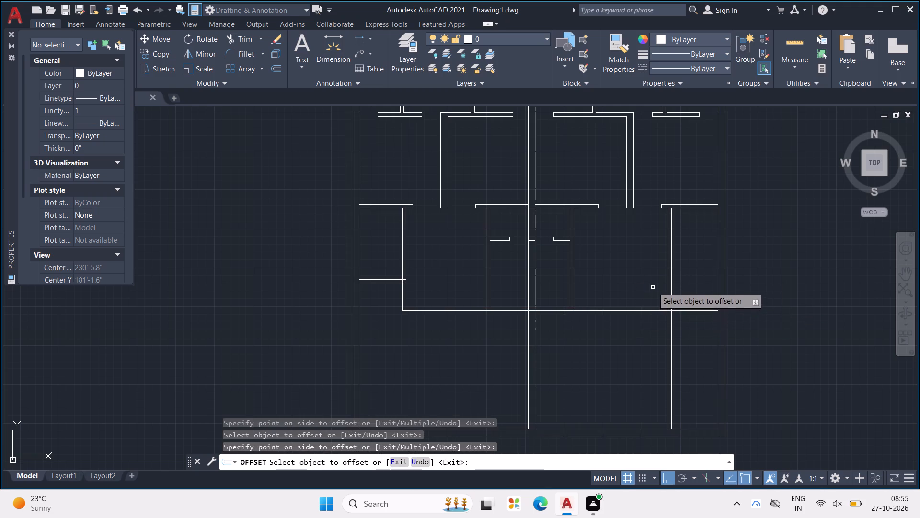
pyautogui.press('Escape')
pyautogui.press('Escape')
pyautogui.press('Escape')
pyautogui.press('Escape')
pyautogui.press('Escape')
pyautogui.press('Escape')
pyautogui.press('Escape')
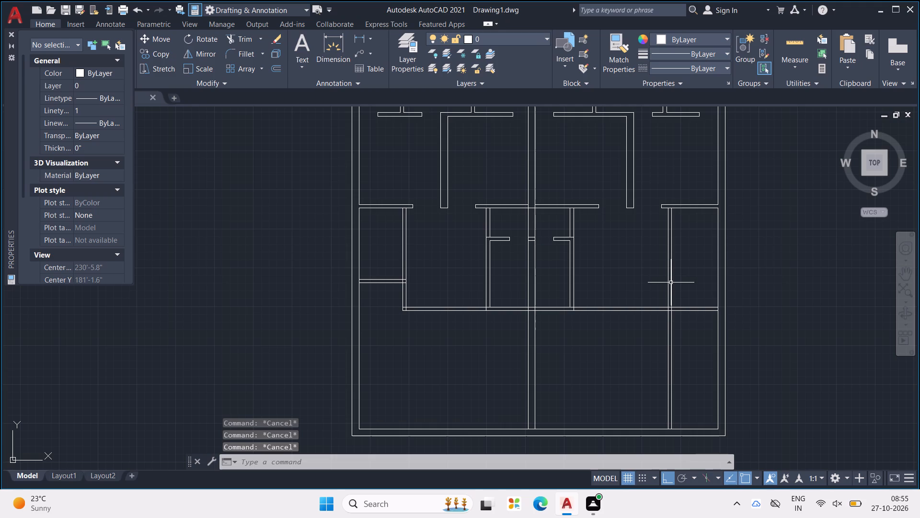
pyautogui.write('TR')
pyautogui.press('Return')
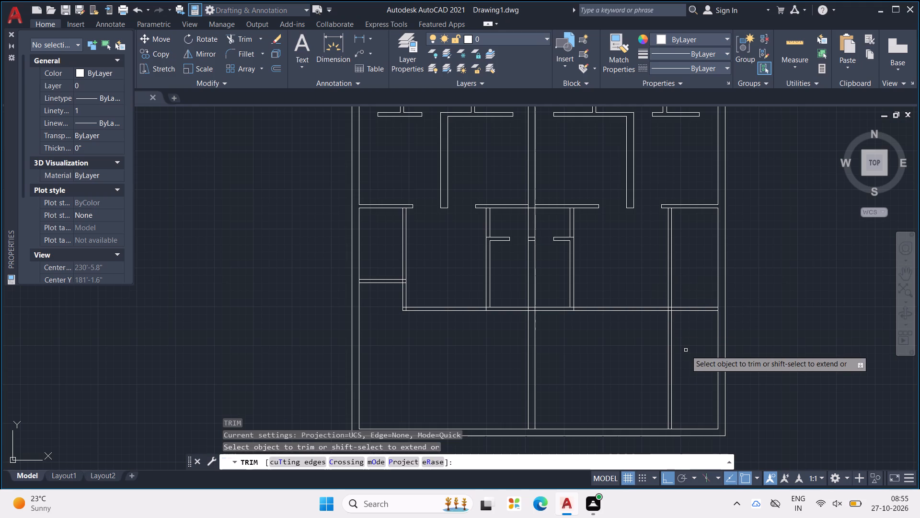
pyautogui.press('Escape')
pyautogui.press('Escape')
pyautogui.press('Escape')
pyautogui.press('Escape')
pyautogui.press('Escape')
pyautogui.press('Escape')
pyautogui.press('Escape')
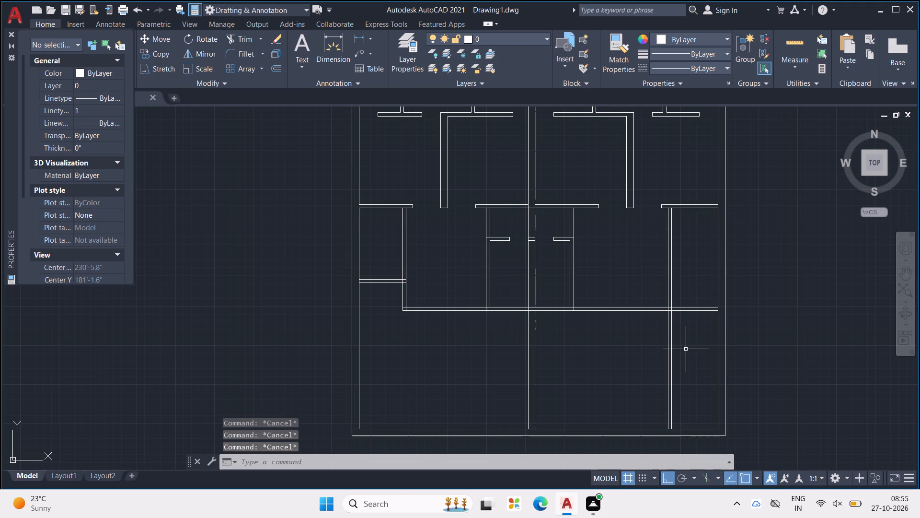
# Offset both faces of the right-hand horizontal partition 8' downward.
pyautogui.write('OFF')
pyautogui.press('Return')
pyautogui.write("8'")
pyautogui.press('Return')
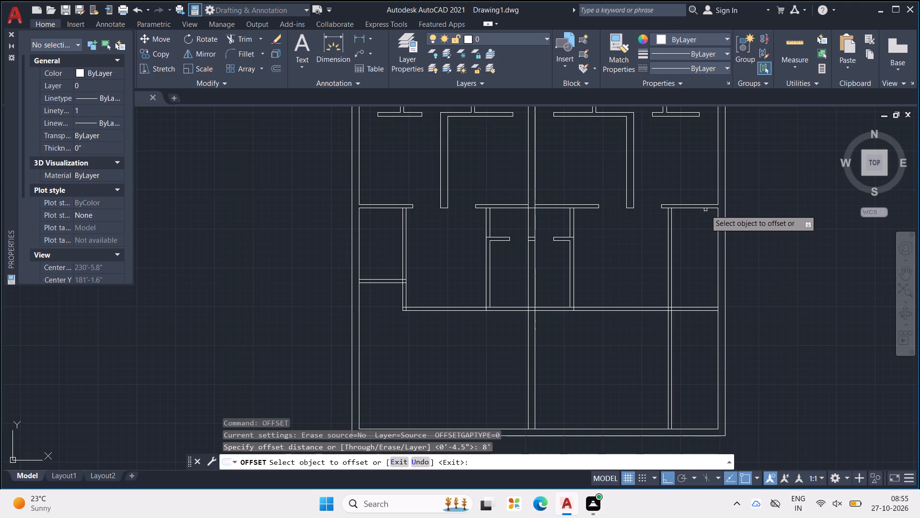
pyautogui.click(705, 207)
pyautogui.click(698, 274)
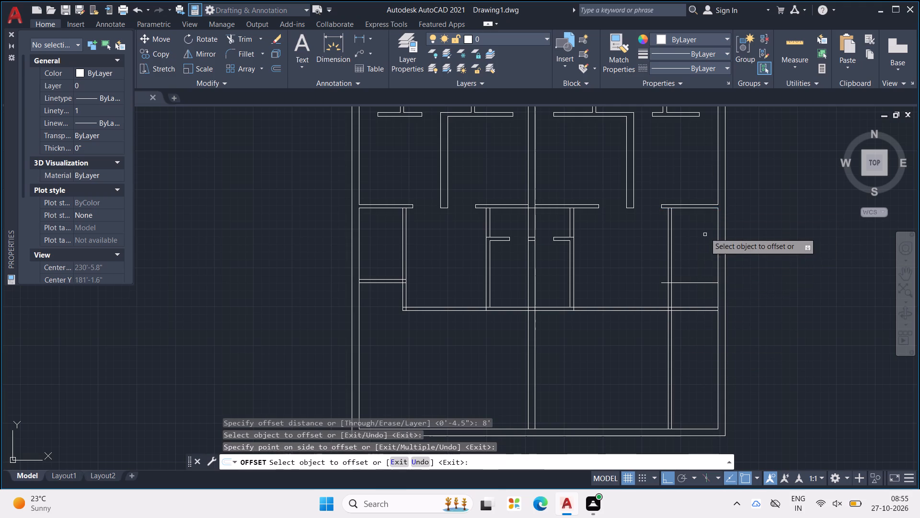
pyautogui.click(708, 203)
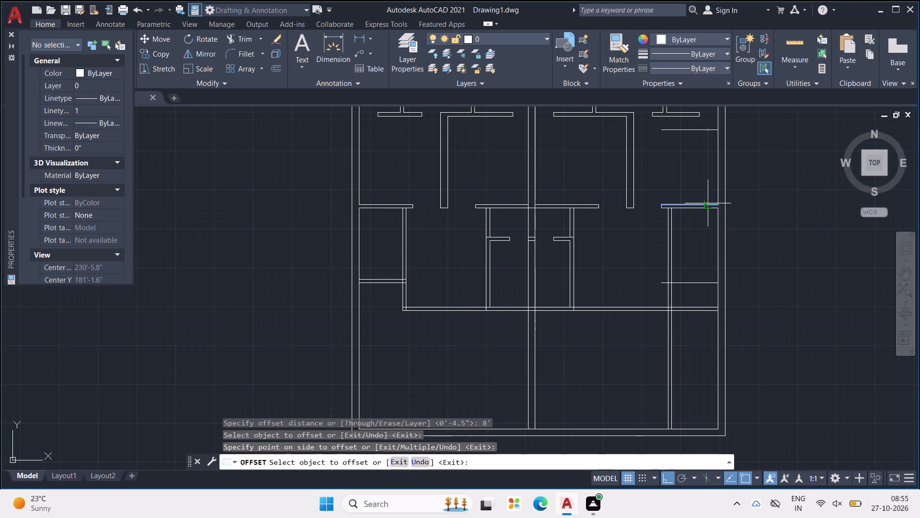
pyautogui.click(714, 255)
pyautogui.press('Escape')
pyautogui.press('Escape')
pyautogui.press('Escape')
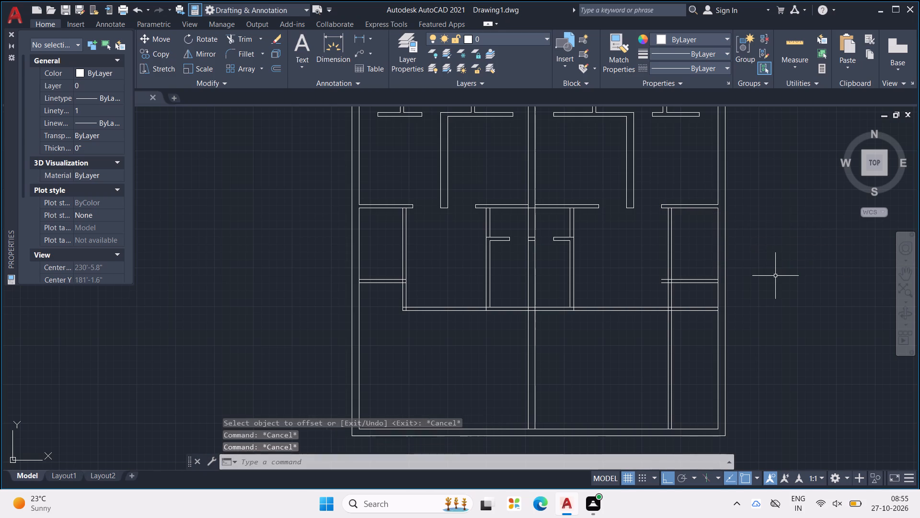
pyautogui.press('Escape')
pyautogui.press('Escape')
pyautogui.press('Escape')
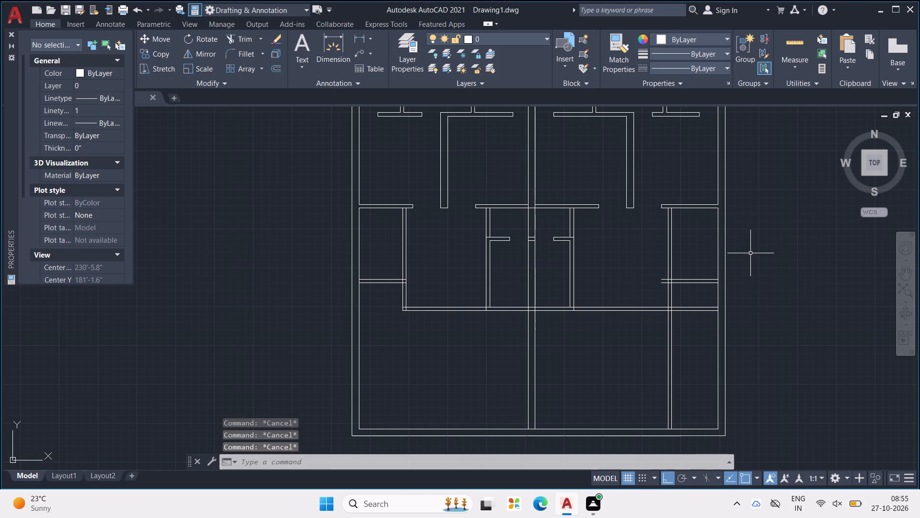
# Trim the right-half partition lines running past their lower corner and the stubs of the new horizontal partition beyond the vertical partition.
pyautogui.write('TR')
pyautogui.press('Return')
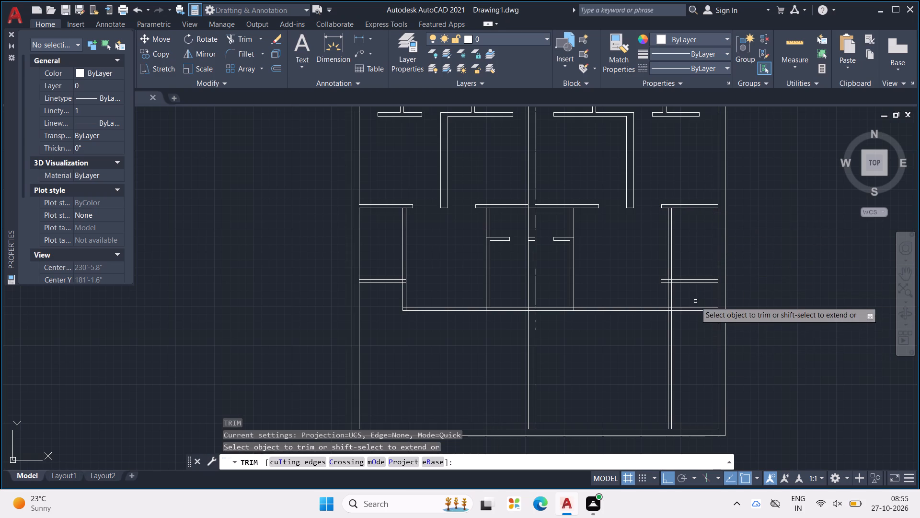
pyautogui.moveTo(692, 297); pyautogui.dragTo(655, 353)
pyautogui.scroll(3, 662, 280)
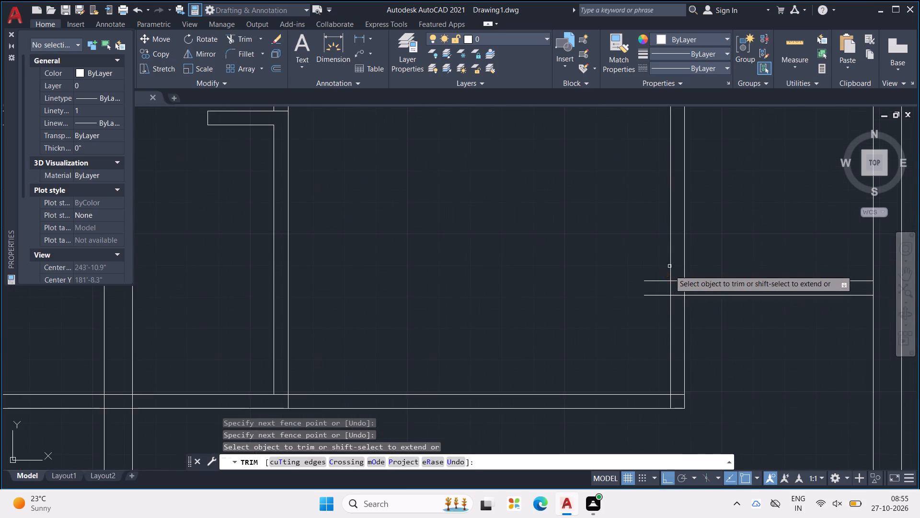
pyautogui.scroll(2, 658, 283)
pyautogui.moveTo(657, 269); pyautogui.dragTo(645, 356)
pyautogui.scroll(-3, 635, 333)
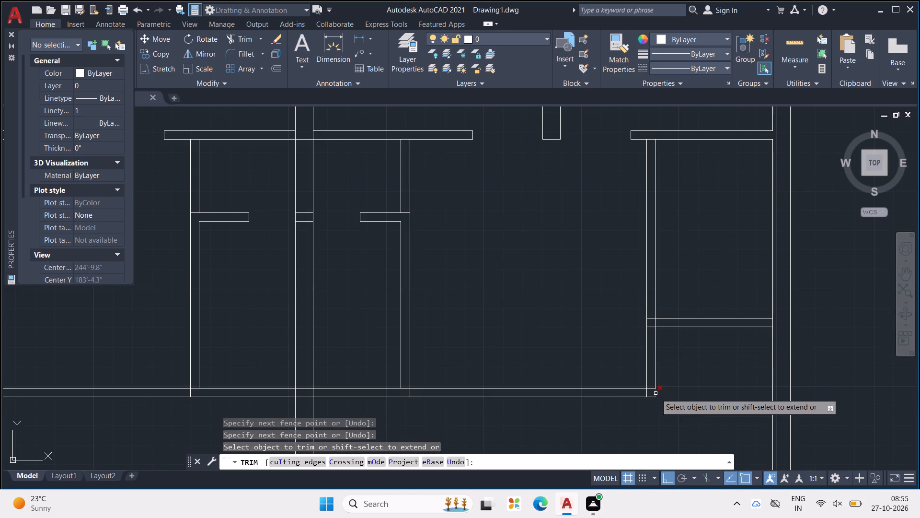
# Trim the junctions of the new horizontal partition with the right outer wall and of the vertical partition with the partition above.
pyautogui.scroll(3, 650, 394)
pyautogui.scroll(-5, 666, 352)
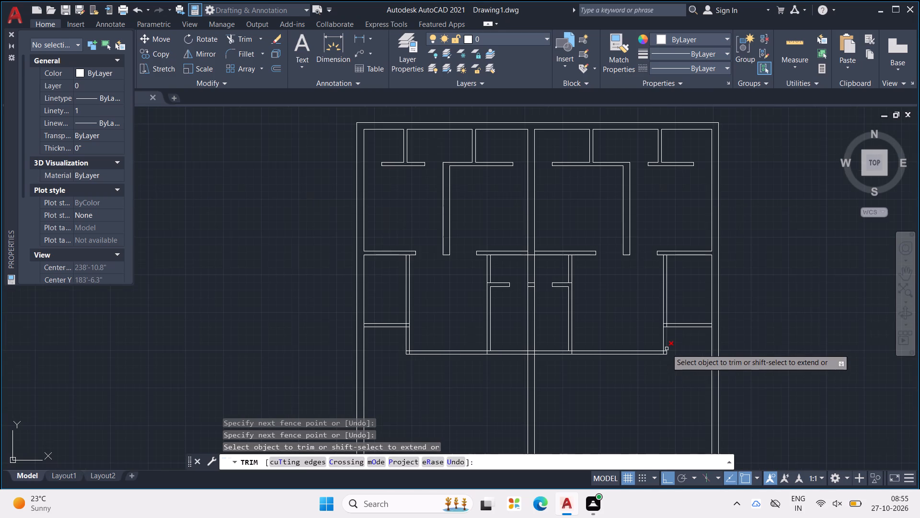
pyautogui.scroll(2, 709, 325)
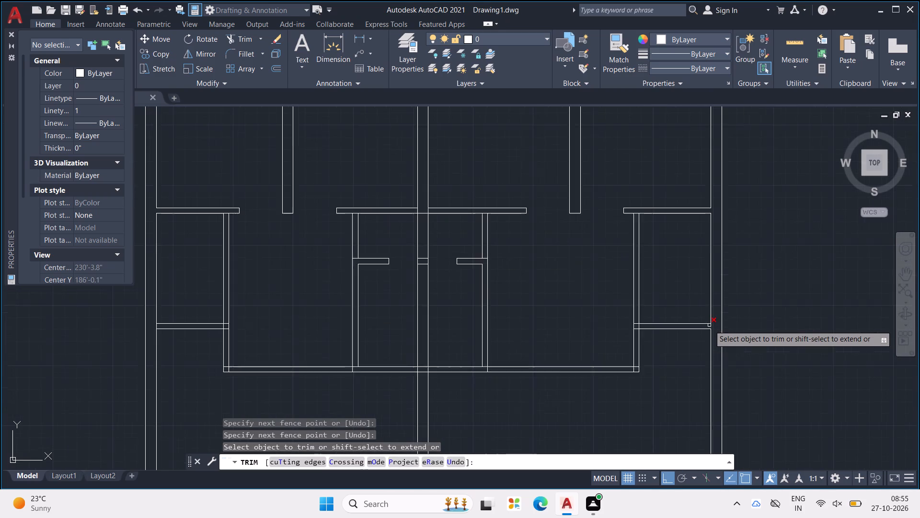
pyautogui.scroll(1, 709, 325)
pyautogui.click(709, 325)
pyautogui.scroll(-2, 707, 326)
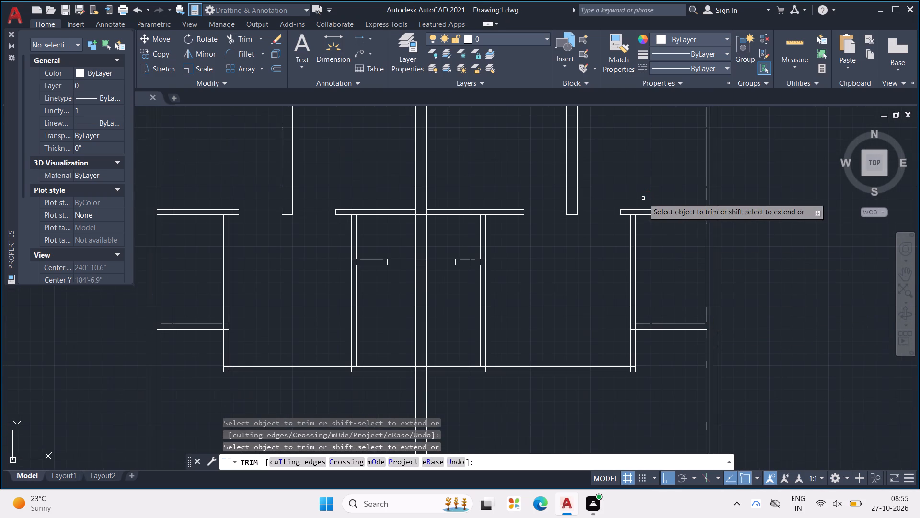
pyautogui.scroll(1, 632, 216)
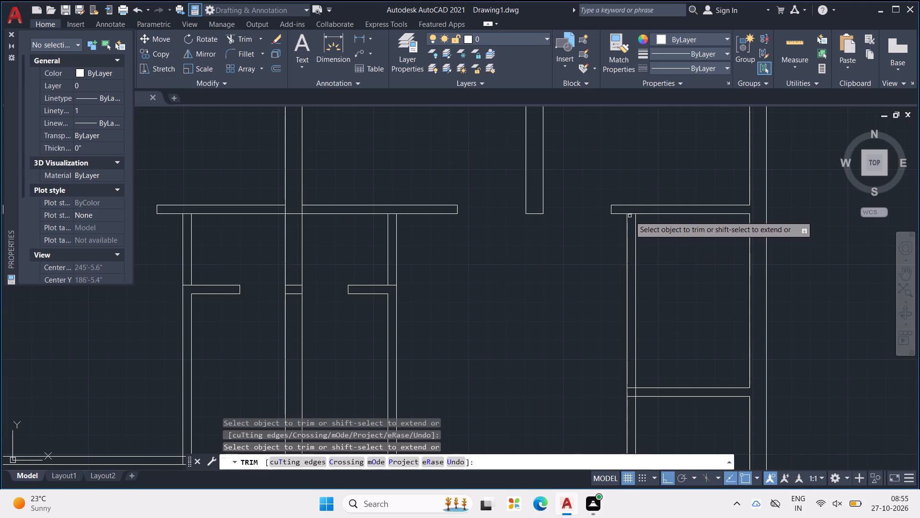
pyautogui.click(632, 212)
pyautogui.click(632, 216)
pyautogui.scroll(-2, 634, 214)
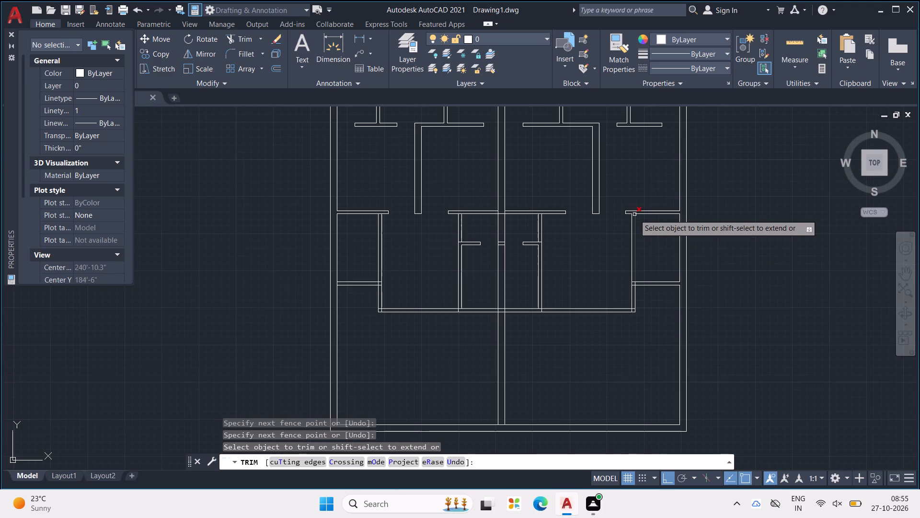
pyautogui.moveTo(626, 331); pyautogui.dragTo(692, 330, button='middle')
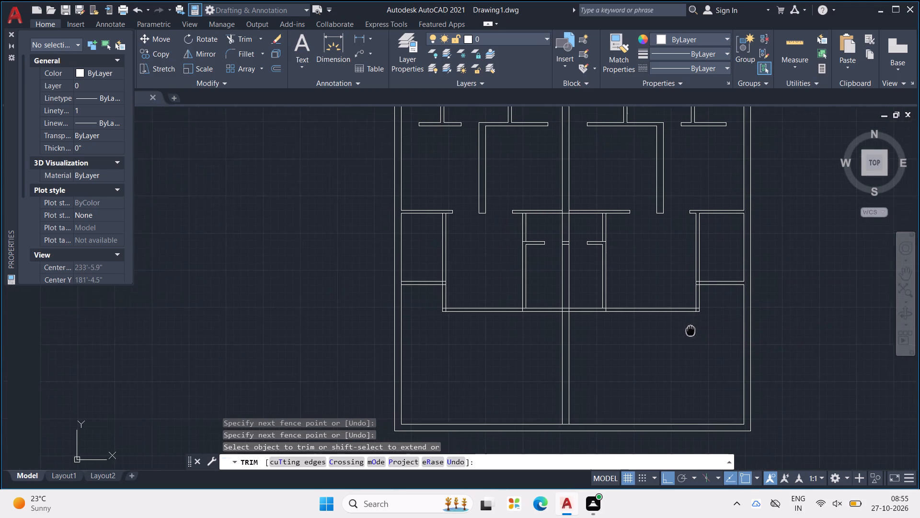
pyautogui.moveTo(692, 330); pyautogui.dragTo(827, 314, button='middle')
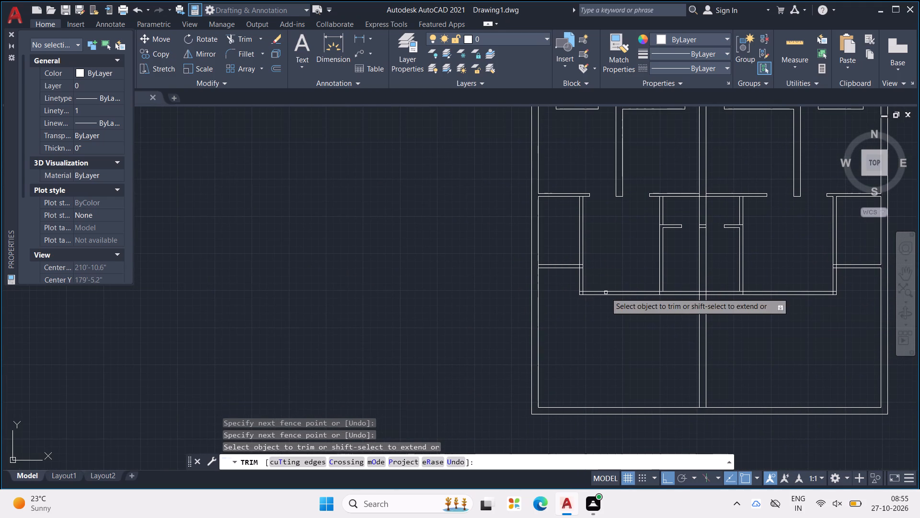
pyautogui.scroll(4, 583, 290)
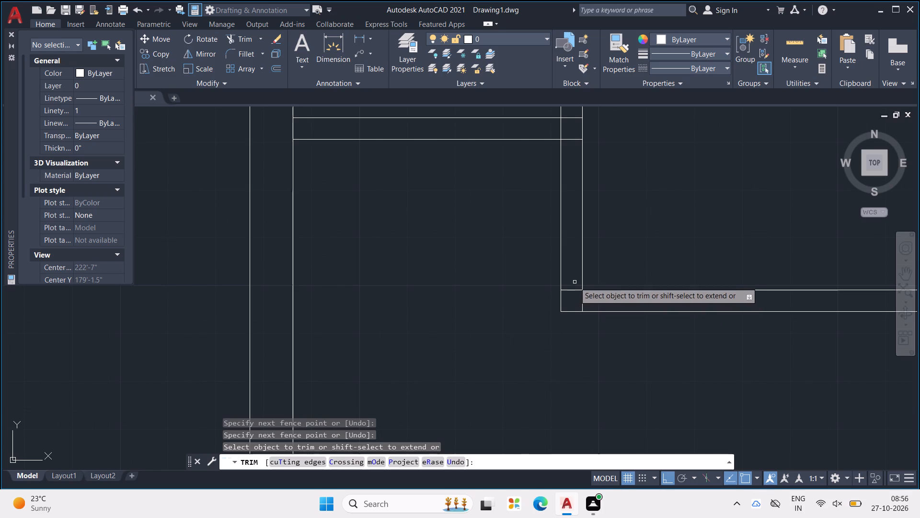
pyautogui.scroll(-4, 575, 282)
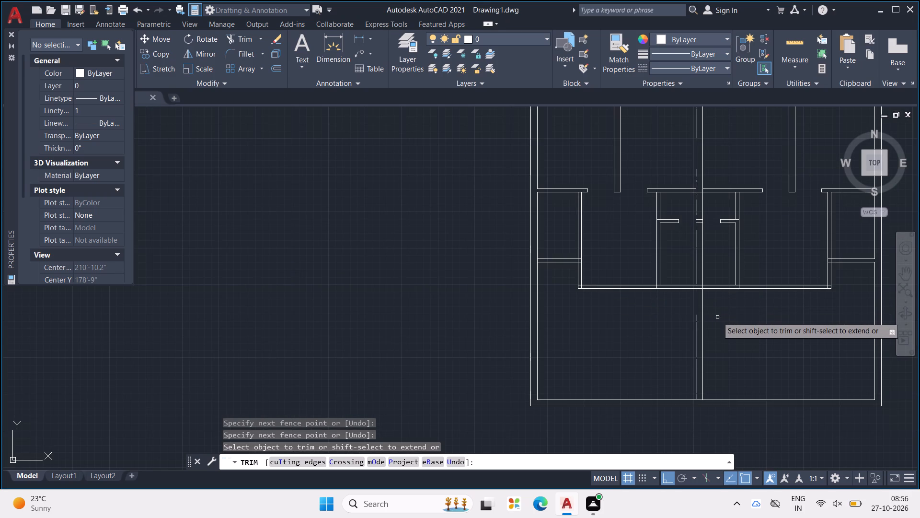
# Offset the inner face of the bottom outer wall 3'3" upward into the plan.
pyautogui.press('Escape')
pyautogui.press('Escape')
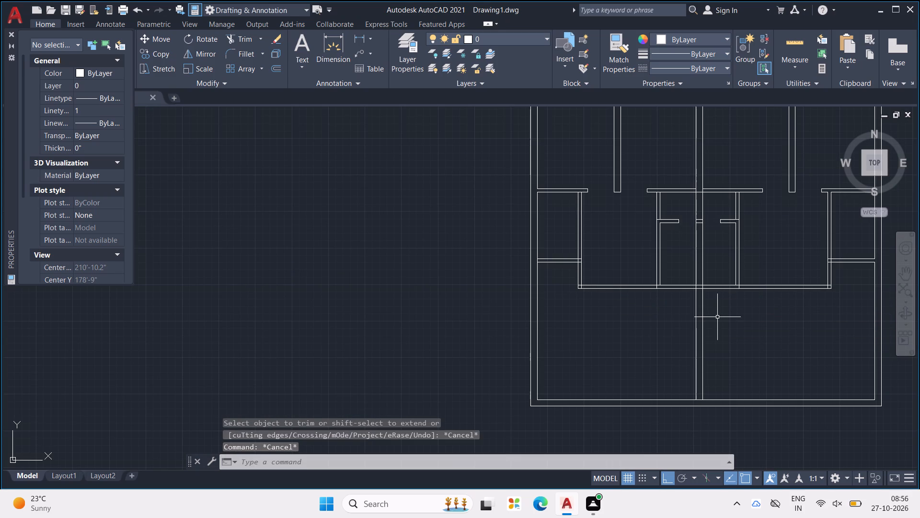
pyautogui.press('Escape')
pyautogui.press('Escape')
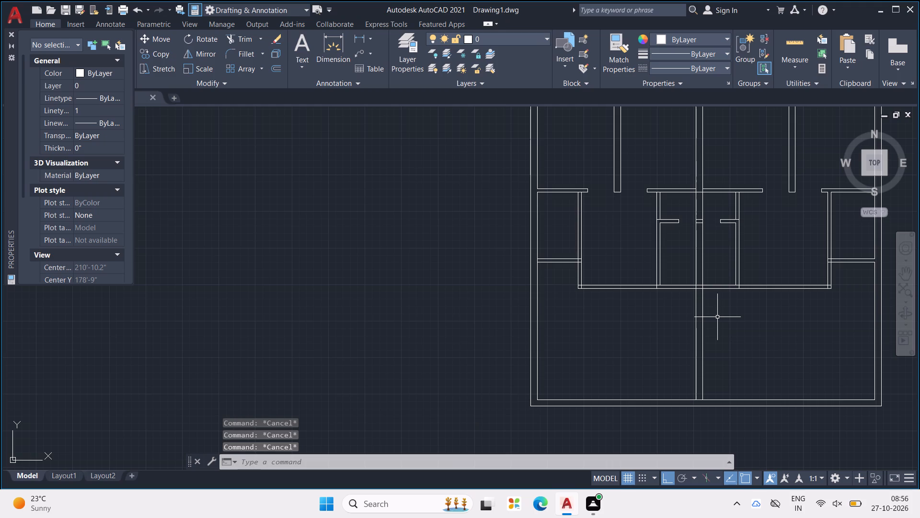
pyautogui.press('Escape')
pyautogui.press('Escape')
pyautogui.press('Escape')
pyautogui.write('OFF')
pyautogui.press('Return')
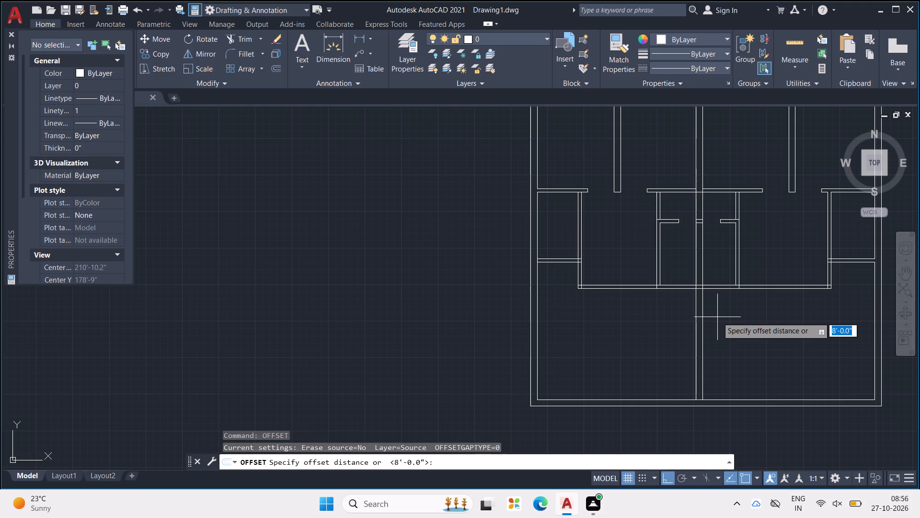
pyautogui.write("3'")
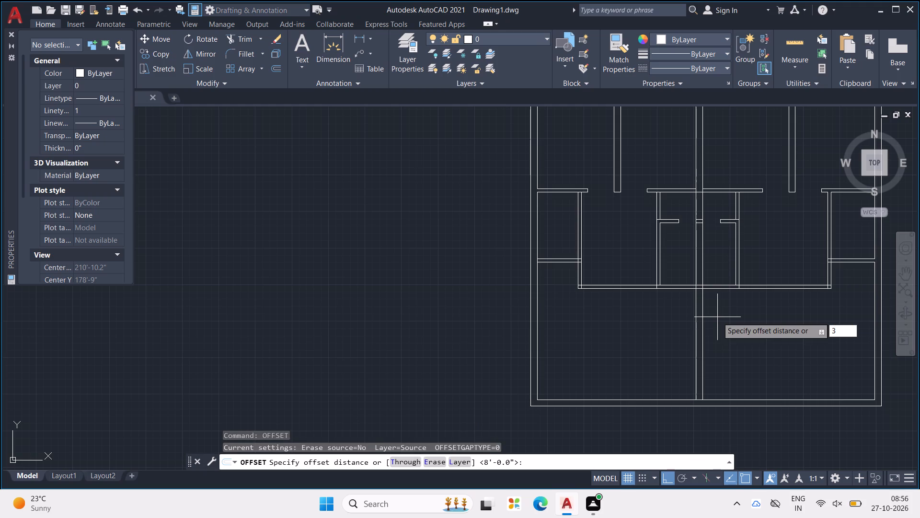
pyautogui.write('3"')
pyautogui.press('Return')
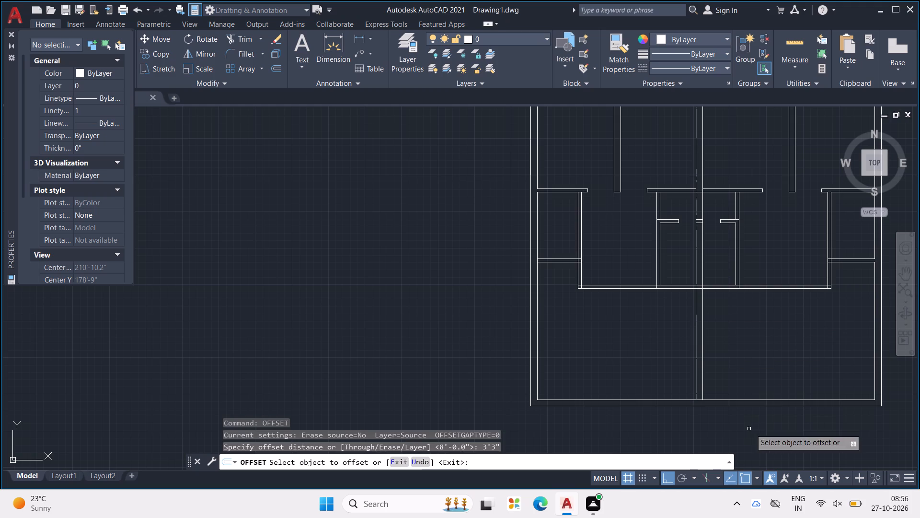
pyautogui.click(769, 400)
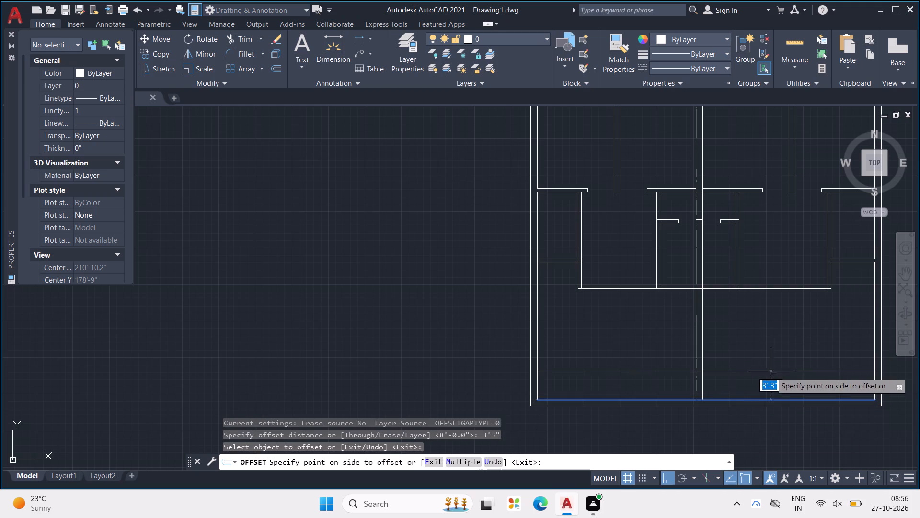
pyautogui.click(767, 353)
pyautogui.press('Escape')
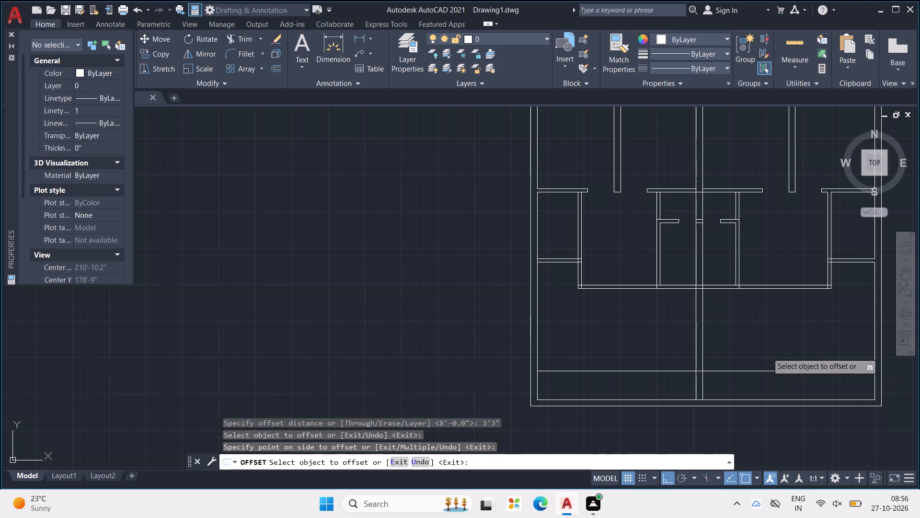
pyautogui.press('Escape')
pyautogui.press('Escape')
pyautogui.press('Escape')
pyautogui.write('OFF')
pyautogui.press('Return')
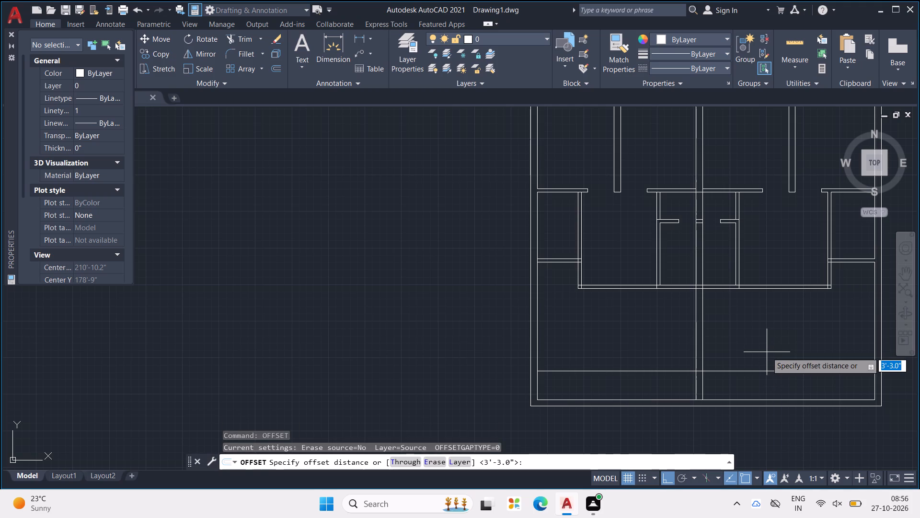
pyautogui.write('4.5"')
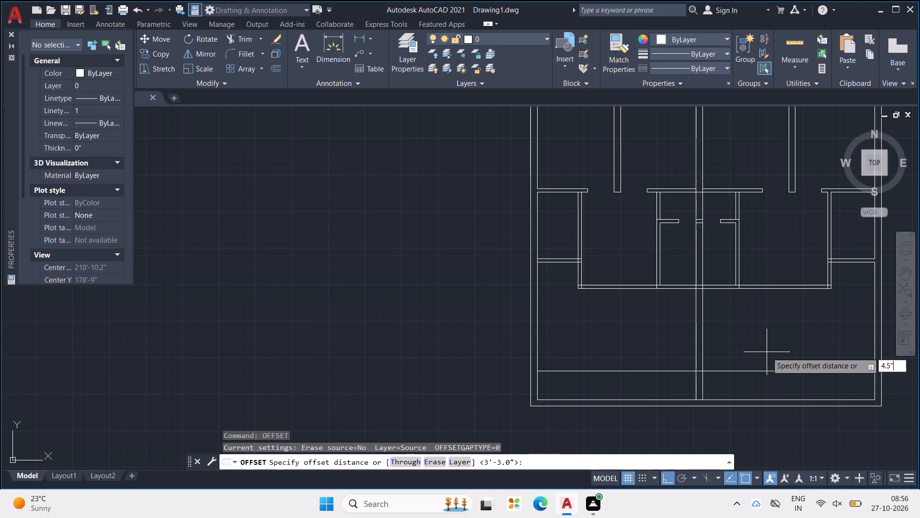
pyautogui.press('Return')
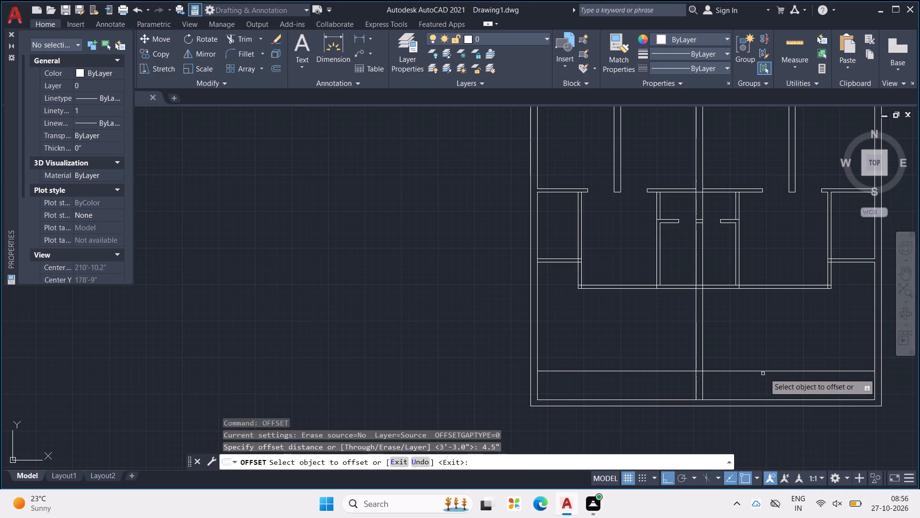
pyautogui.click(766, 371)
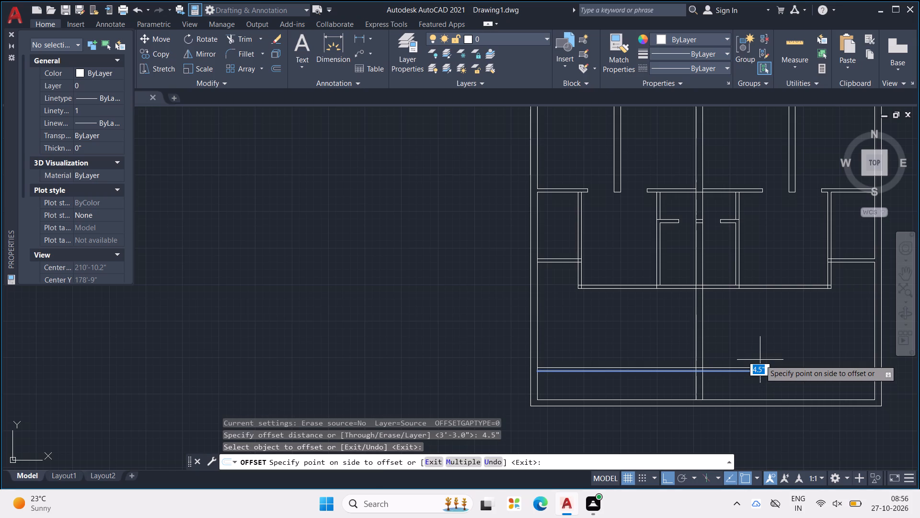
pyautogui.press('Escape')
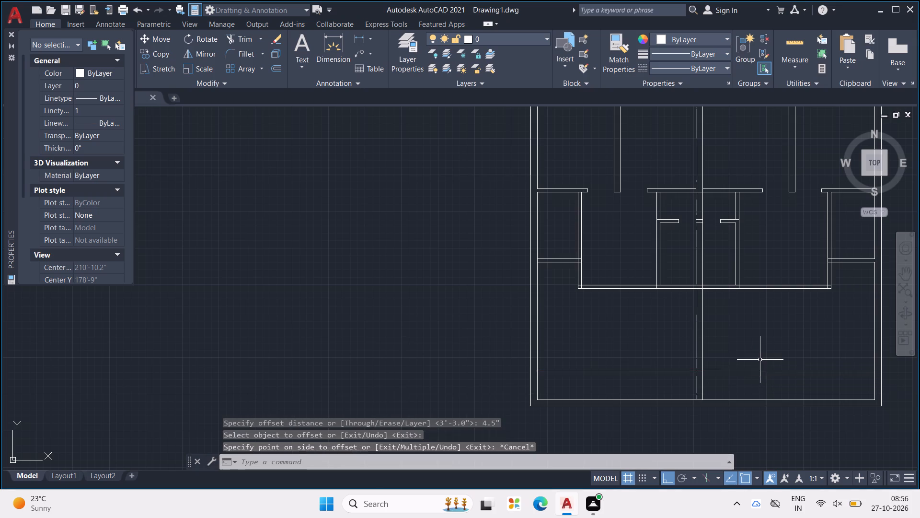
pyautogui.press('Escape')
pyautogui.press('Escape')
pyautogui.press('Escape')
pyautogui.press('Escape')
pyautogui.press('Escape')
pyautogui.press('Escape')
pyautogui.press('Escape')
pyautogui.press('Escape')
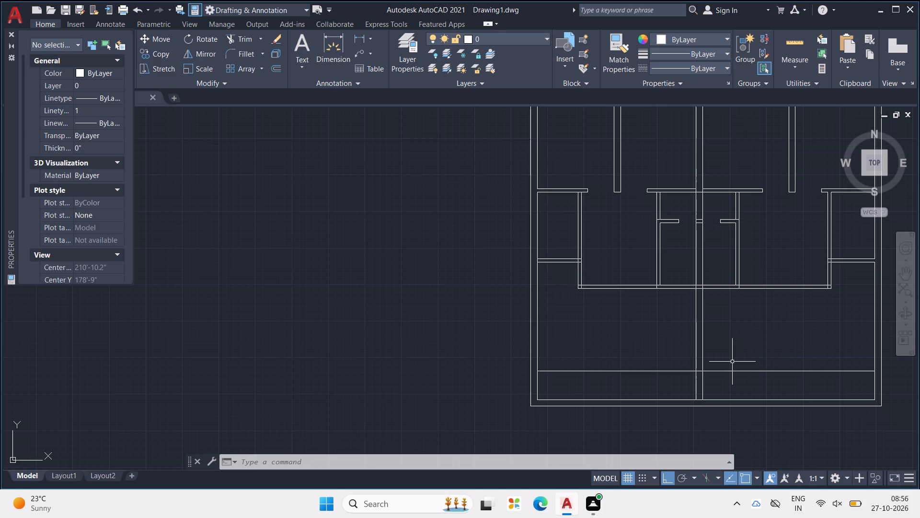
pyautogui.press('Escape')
# Offset both faces of the central wall 10'5" outward, one into the left half and one into the right half.
pyautogui.write('OFF')
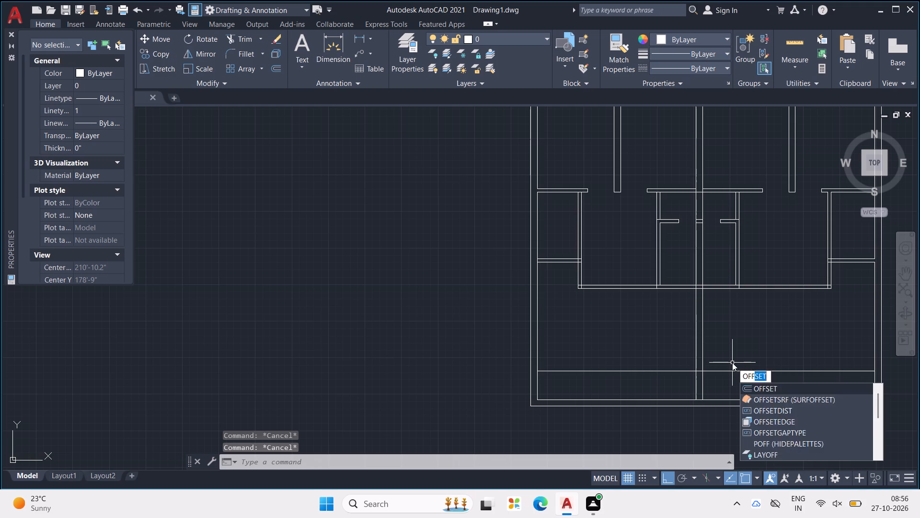
pyautogui.press('Return')
pyautogui.write("10'")
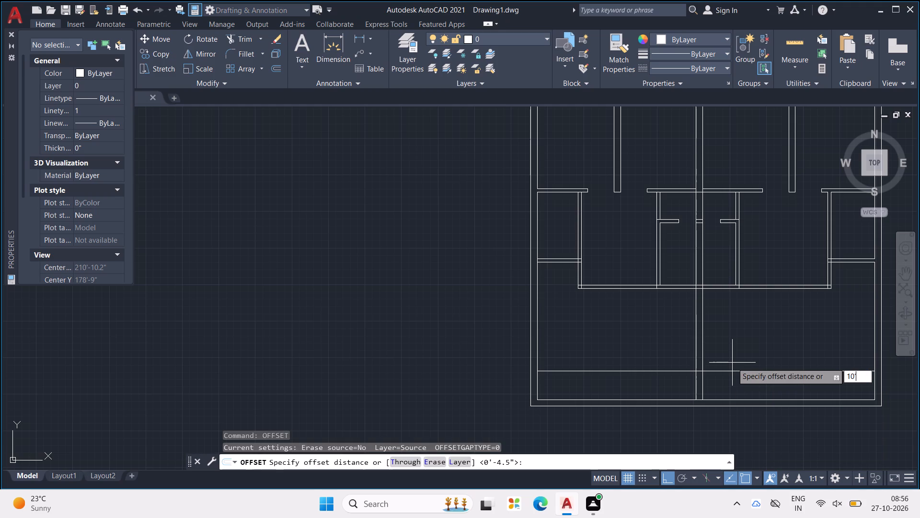
pyautogui.write('5"')
pyautogui.press('Return')
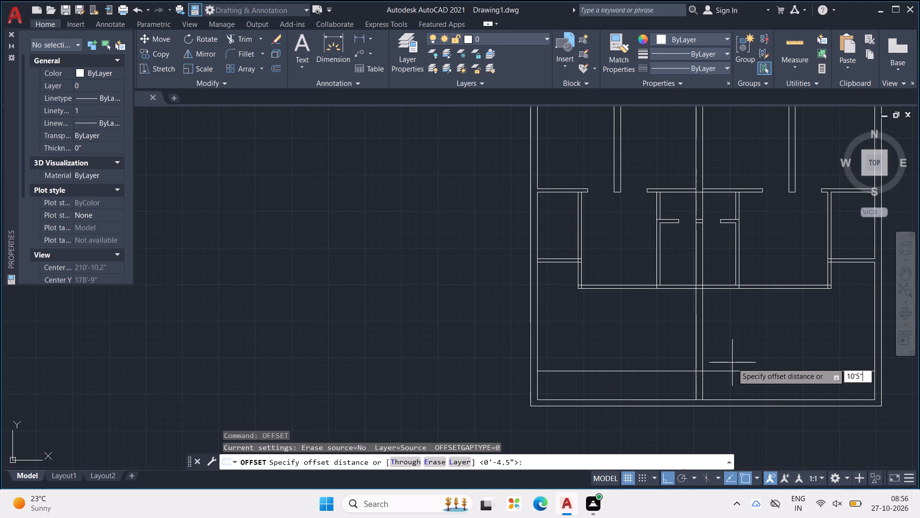
pyautogui.click(696, 323)
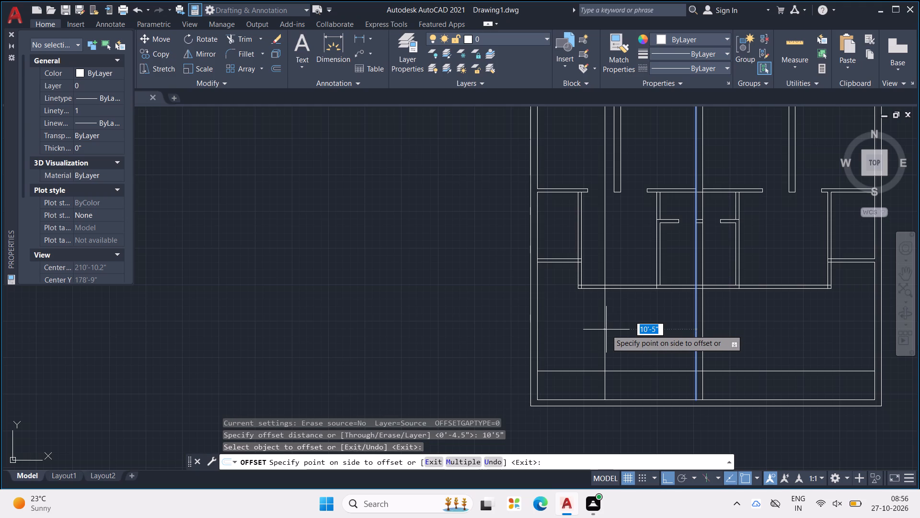
pyautogui.click(608, 329)
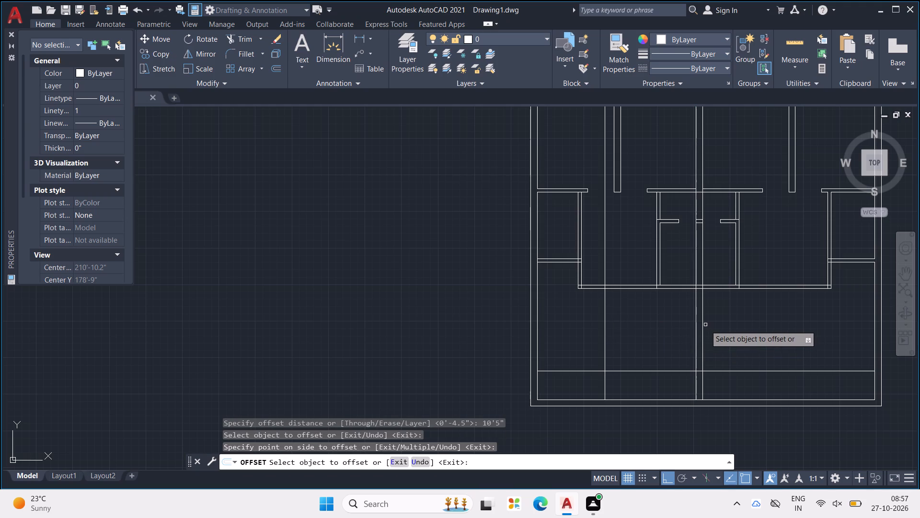
pyautogui.moveTo(703, 332); pyautogui.dragTo(709, 332)
pyautogui.click(757, 339)
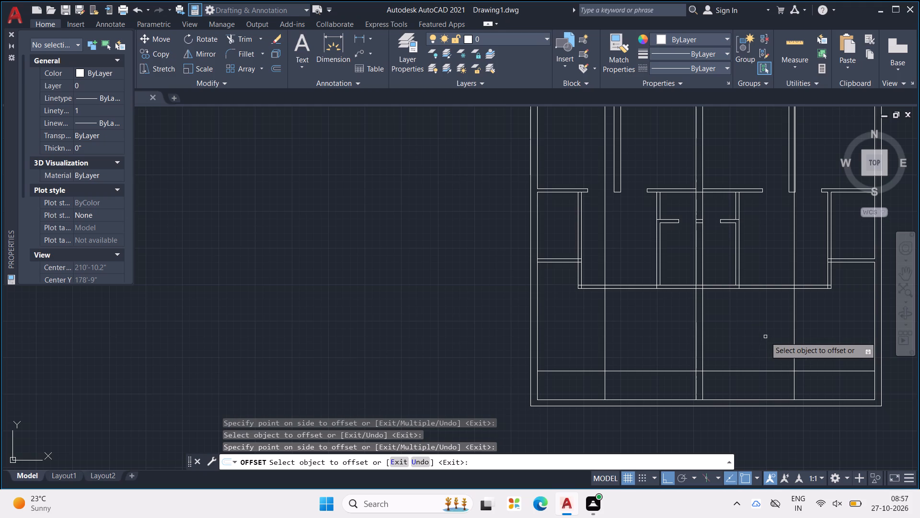
pyautogui.press('Escape')
pyautogui.press('Escape')
# Trim the two new vertical lines above the long horizontal partition in the lower part of the plan.
pyautogui.scroll(-1, 785, 303)
pyautogui.moveTo(787, 304); pyautogui.dragTo(774, 333, button='middle')
pyautogui.press('Escape')
pyautogui.press('Escape')
pyautogui.press('Escape')
pyautogui.write('TR')
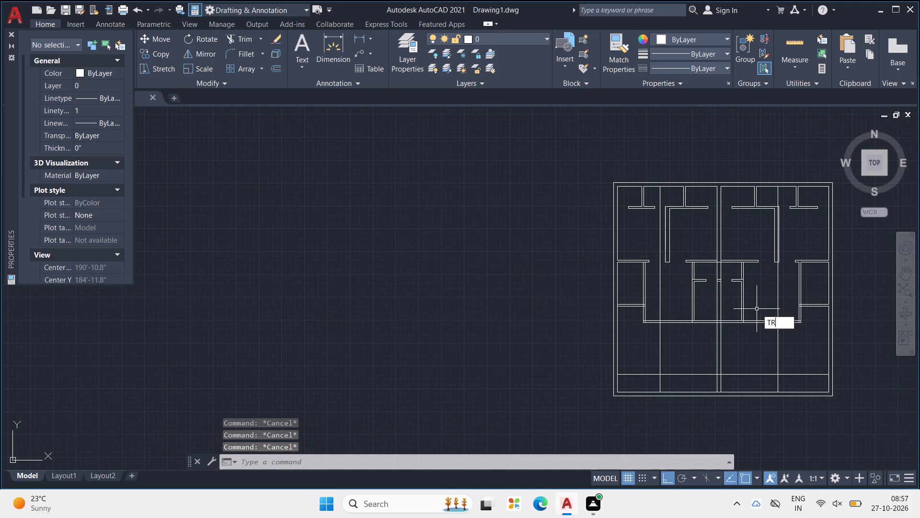
pyautogui.press('Return')
pyautogui.scroll(1, 771, 288)
pyautogui.moveTo(809, 304); pyautogui.dragTo(798, 218, button='middle')
pyautogui.scroll(1, 808, 273)
pyautogui.scroll(-1, 798, 218)
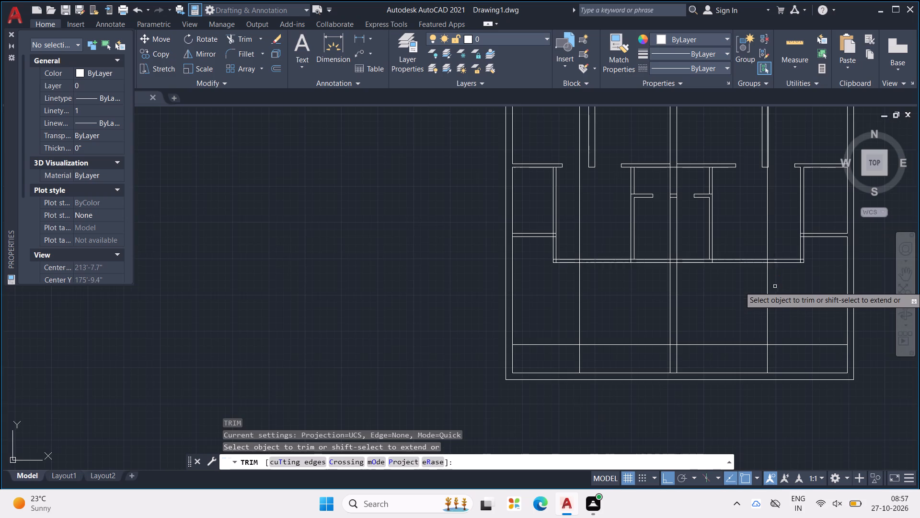
pyautogui.scroll(3, 778, 287)
pyautogui.moveTo(745, 150); pyautogui.dragTo(703, 153)
pyautogui.scroll(-2, 684, 147)
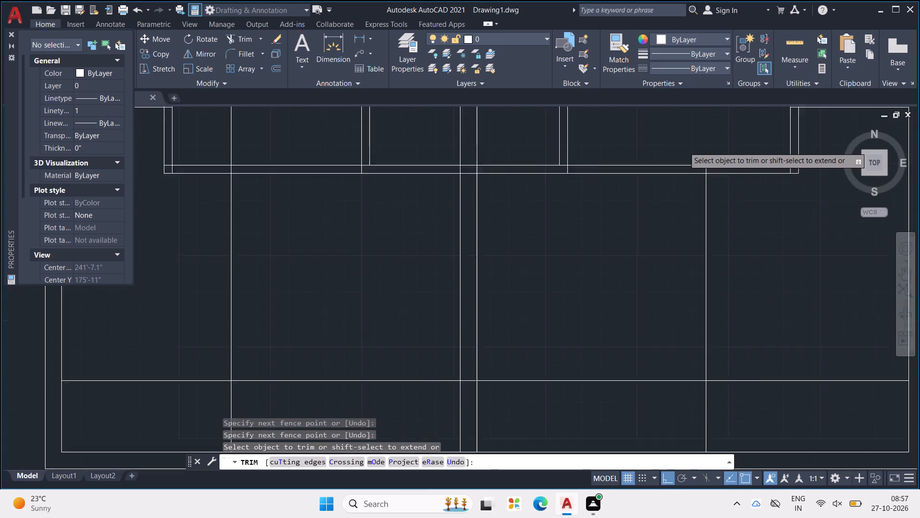
pyautogui.scroll(-1, 684, 146)
pyautogui.scroll(3, 494, 146)
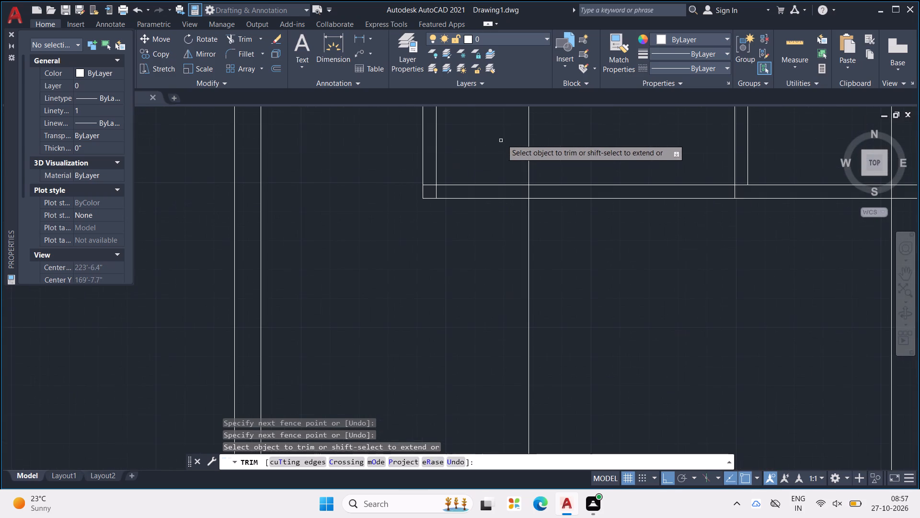
pyautogui.moveTo(506, 132); pyautogui.dragTo(537, 139)
pyautogui.scroll(-6, 544, 134)
pyautogui.moveTo(561, 194); pyautogui.dragTo(609, 322, button='middle')
pyautogui.scroll(-1, 586, 259)
# Trim the new vertical and lower horizontal lines where they run past each other at both lower corners.
pyautogui.scroll(3, 608, 311)
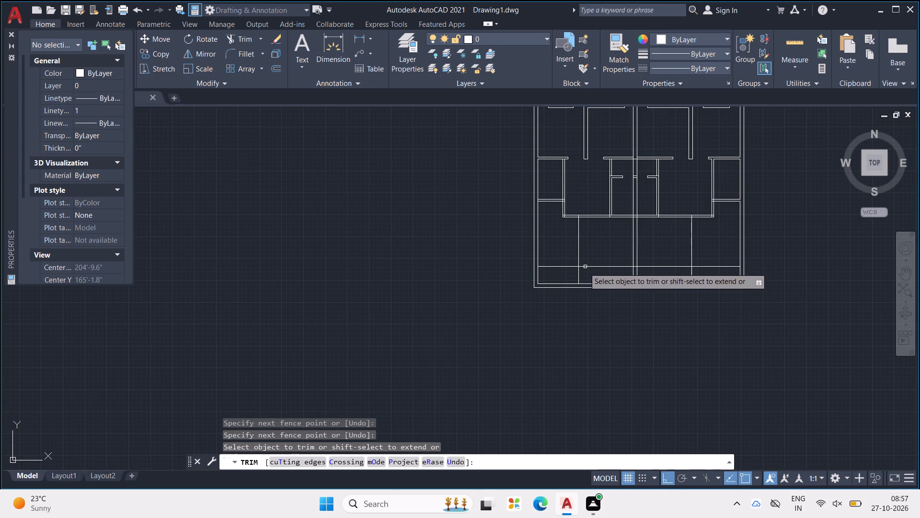
pyautogui.moveTo(581, 275); pyautogui.dragTo(569, 255)
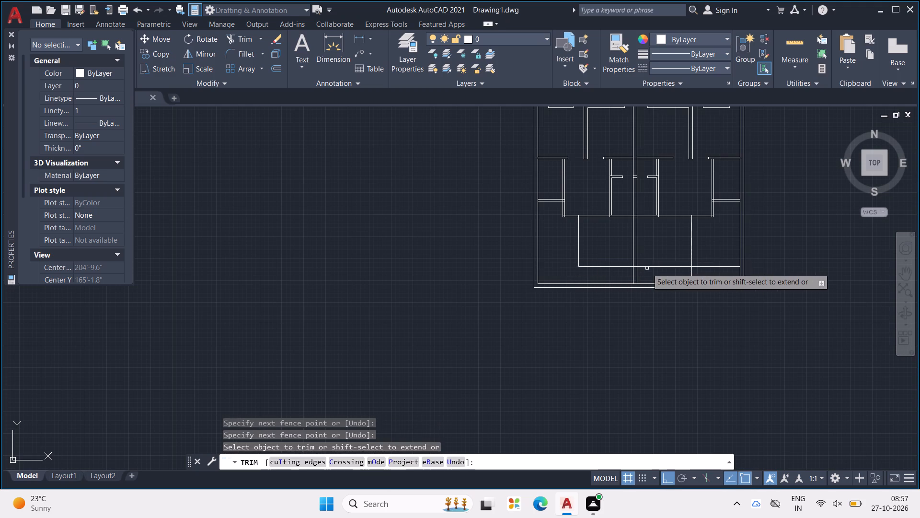
pyautogui.scroll(2, 679, 283)
pyautogui.moveTo(732, 200); pyautogui.dragTo(698, 256)
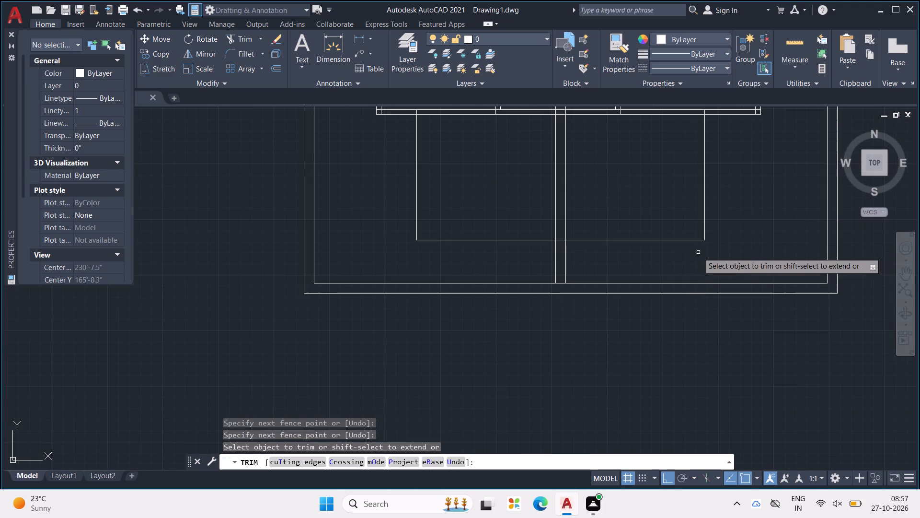
pyautogui.scroll(-2, 698, 251)
pyautogui.press('Escape')
pyautogui.press('Escape')
pyautogui.press('Escape')
pyautogui.press('Escape')
pyautogui.press('Escape')
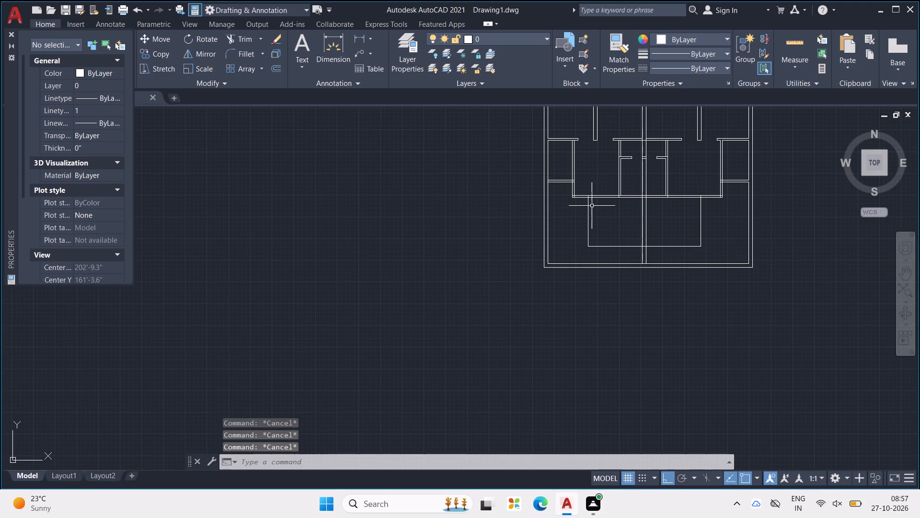
pyautogui.press('Escape')
pyautogui.press('Escape')
pyautogui.press('Escape')
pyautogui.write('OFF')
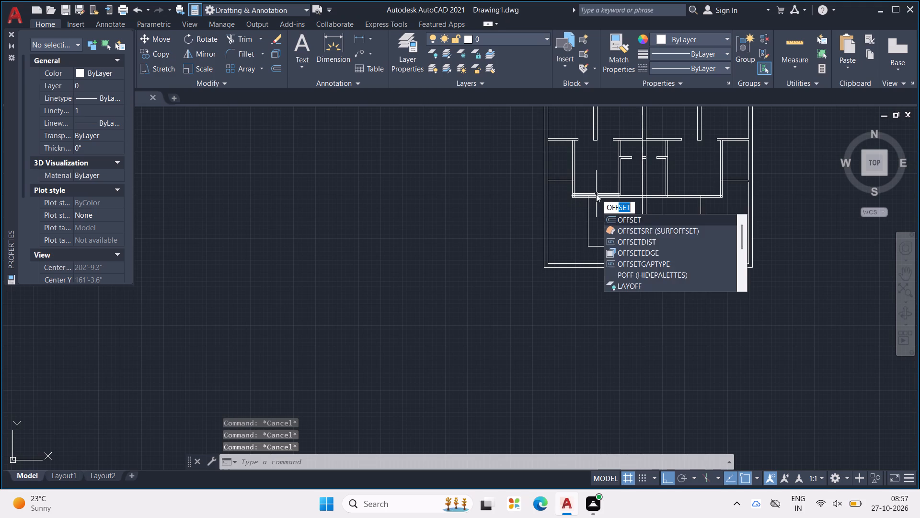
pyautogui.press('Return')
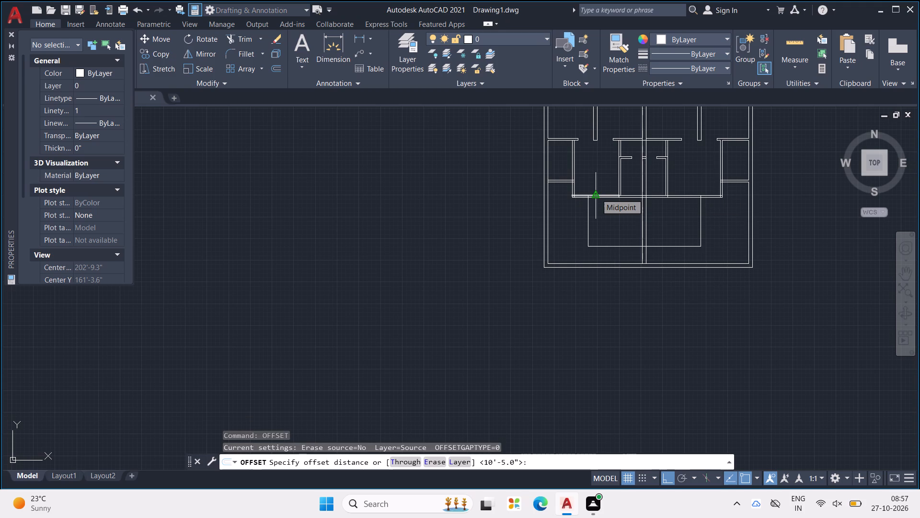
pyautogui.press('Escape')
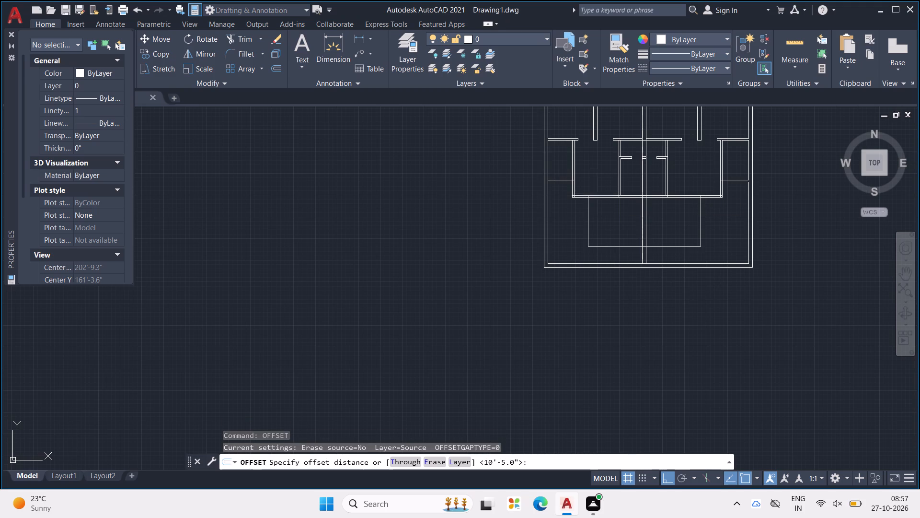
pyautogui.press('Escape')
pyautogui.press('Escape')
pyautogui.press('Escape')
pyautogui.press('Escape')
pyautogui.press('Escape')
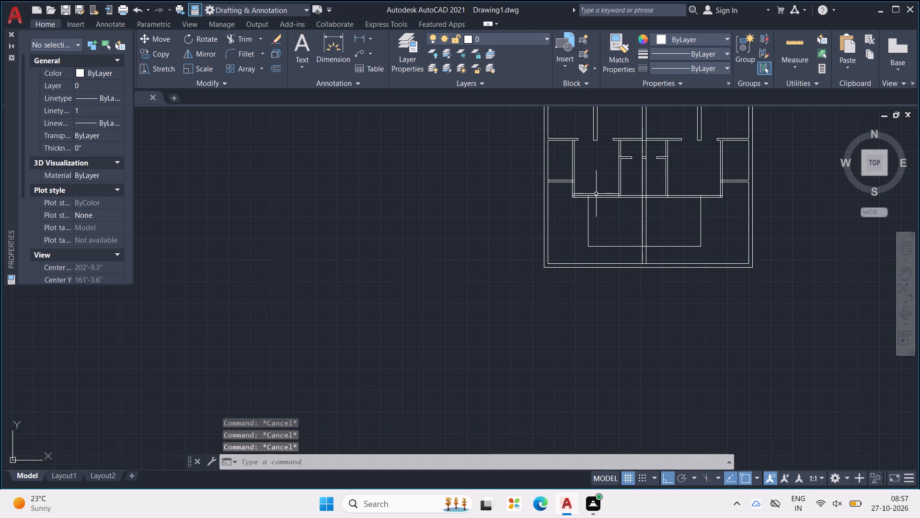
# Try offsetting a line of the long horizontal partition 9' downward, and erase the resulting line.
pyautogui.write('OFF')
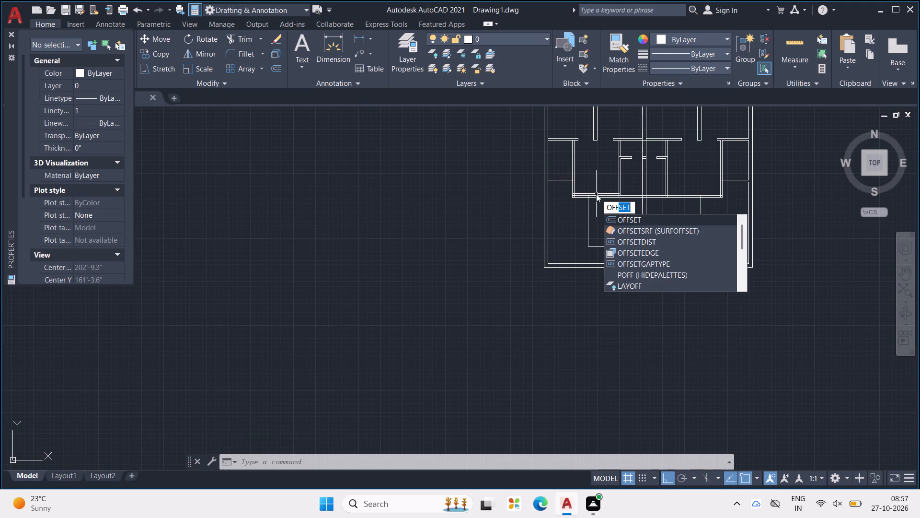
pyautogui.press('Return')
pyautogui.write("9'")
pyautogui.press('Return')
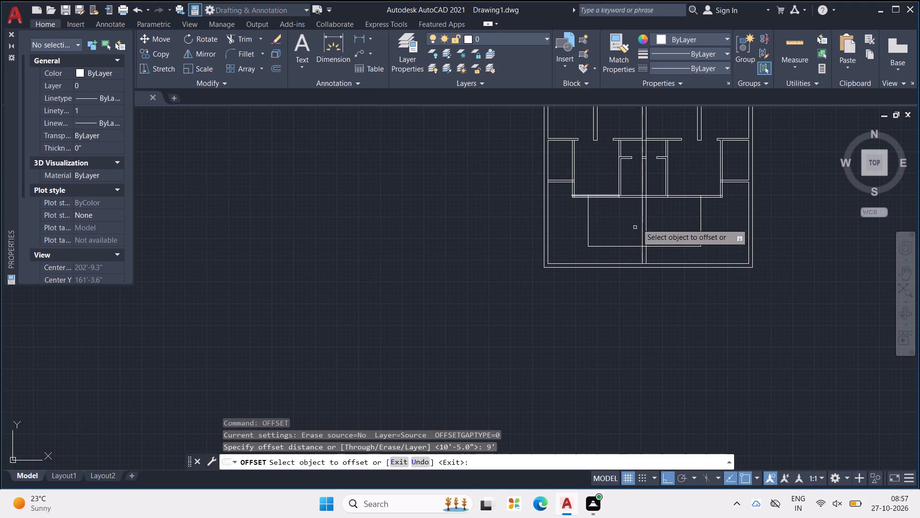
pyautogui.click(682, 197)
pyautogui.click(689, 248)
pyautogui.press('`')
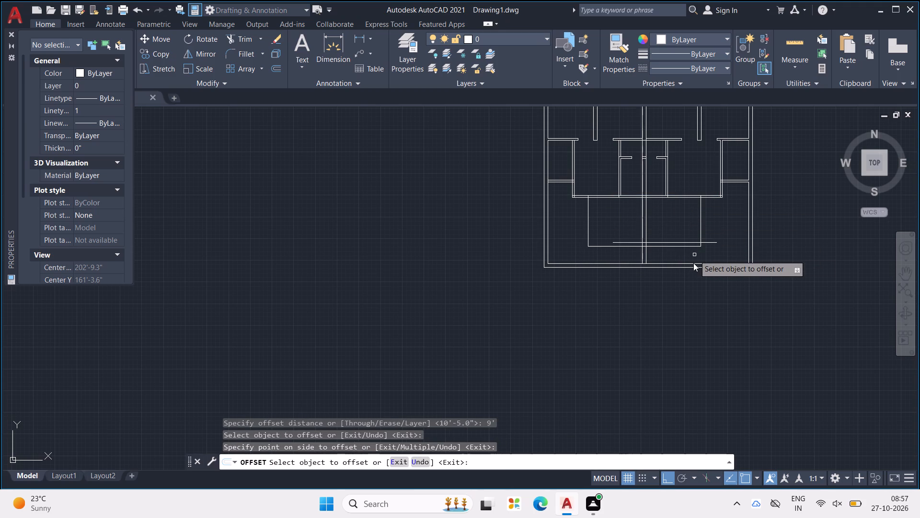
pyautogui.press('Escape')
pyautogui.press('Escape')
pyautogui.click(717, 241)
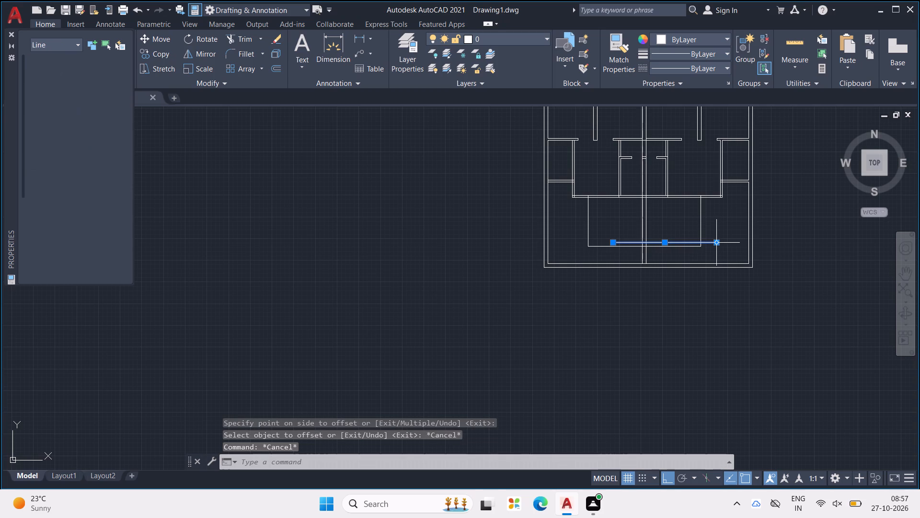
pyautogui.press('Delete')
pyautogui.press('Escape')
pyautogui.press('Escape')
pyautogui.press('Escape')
# Offset the bottom horizontal line of the new front-room outline 4.5" upward to form a partition.
pyautogui.write('OFF')
pyautogui.press('Return')
pyautogui.press('9')
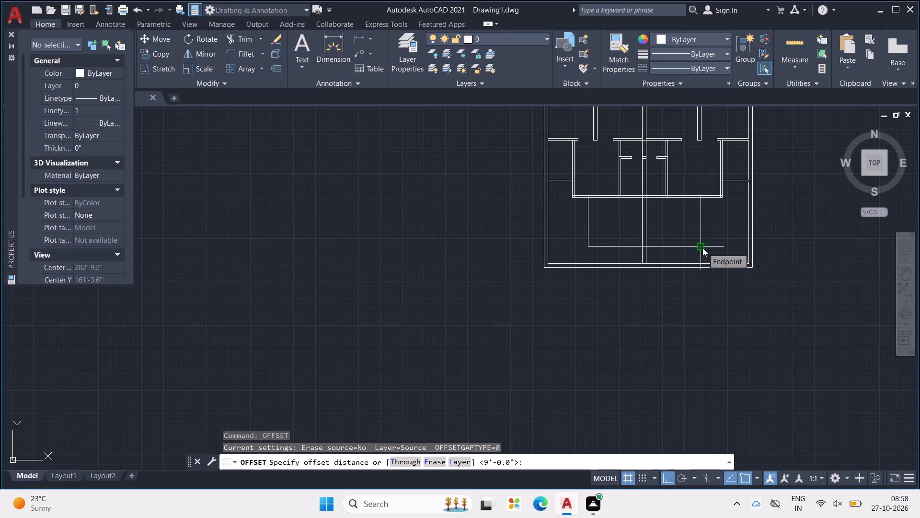
pyautogui.press('BackSpace')
pyautogui.write('4.5')
pyautogui.hotkey('shift', '"')
pyautogui.press('Return')
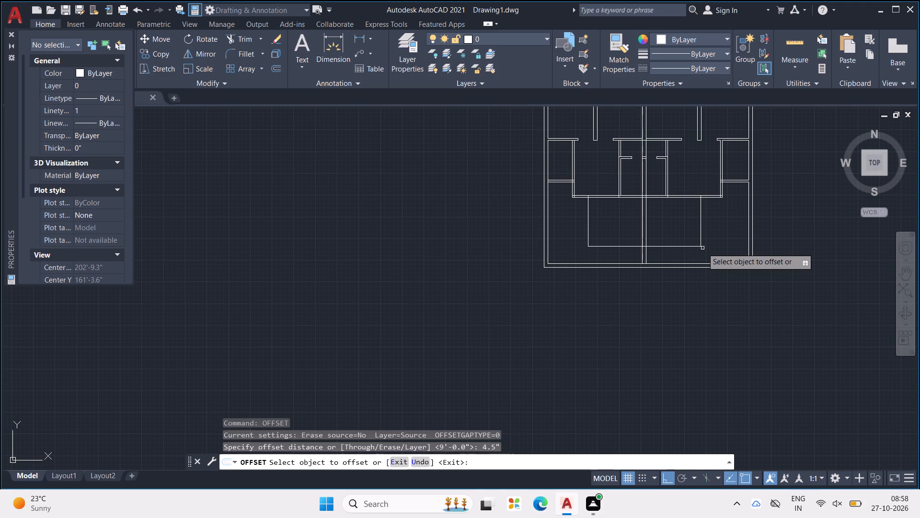
pyautogui.scroll(2, 687, 240)
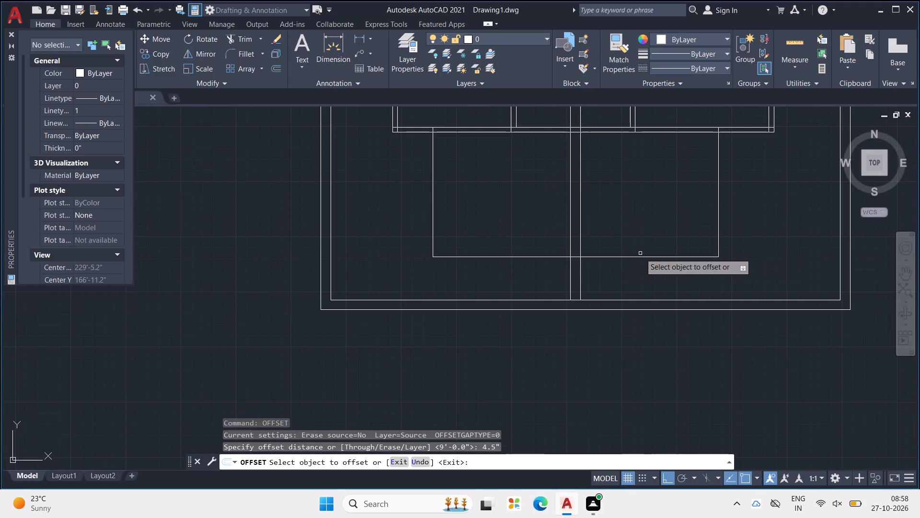
pyautogui.click(647, 256)
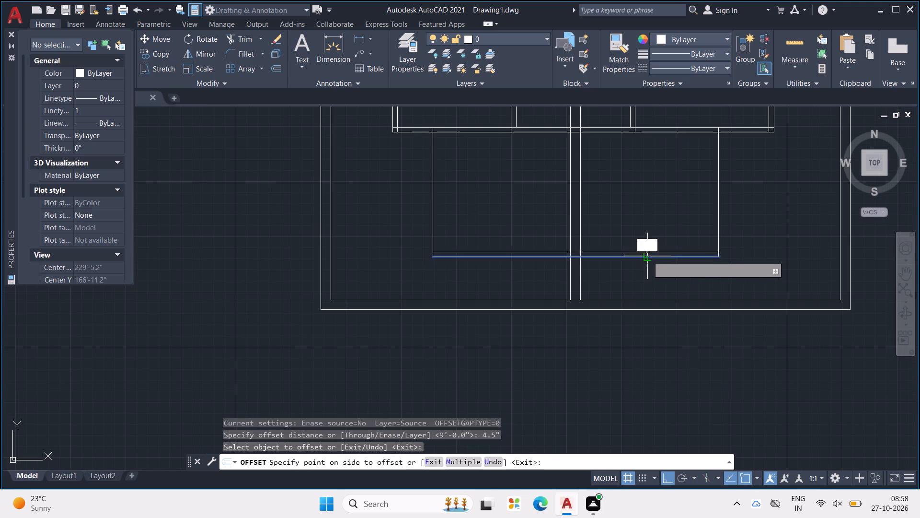
pyautogui.click(651, 236)
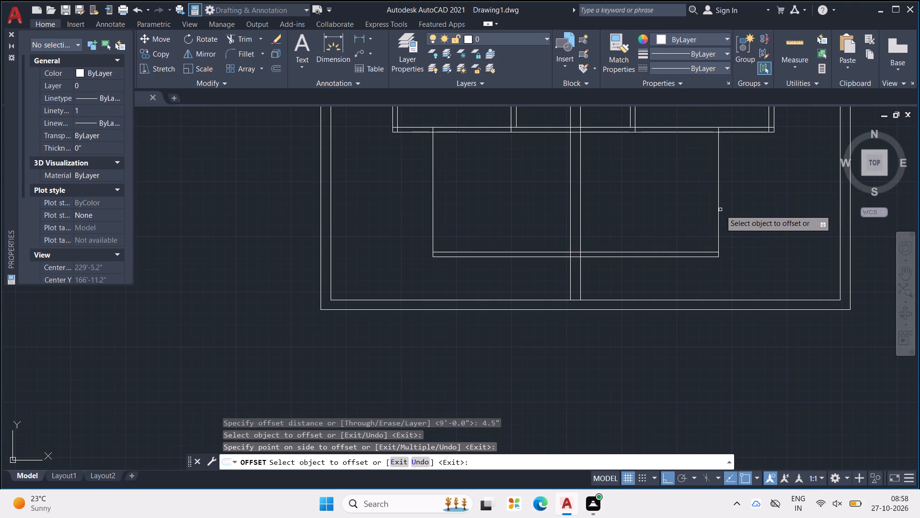
# Offset the right and left vertical lines of the front-room outline 4.5" inward toward the central wall.
pyautogui.click(720, 210)
pyautogui.click(690, 211)
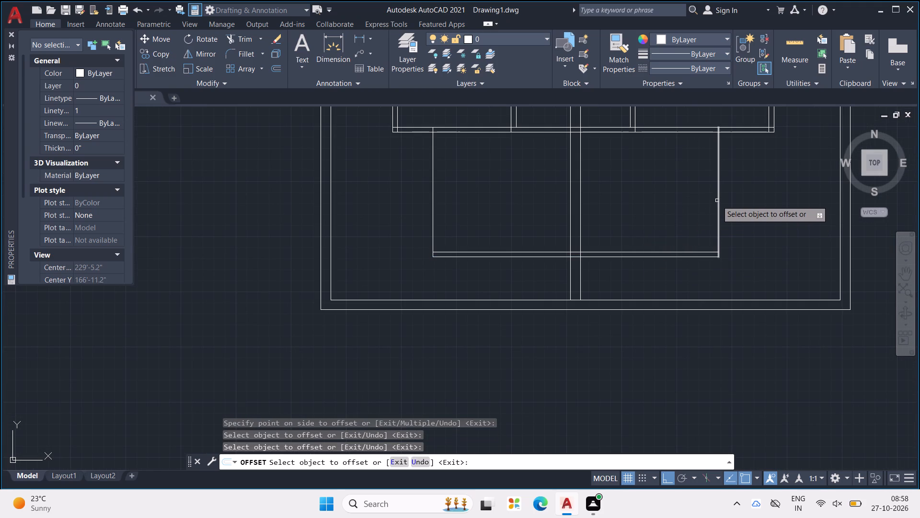
pyautogui.click(719, 200)
pyautogui.click(693, 201)
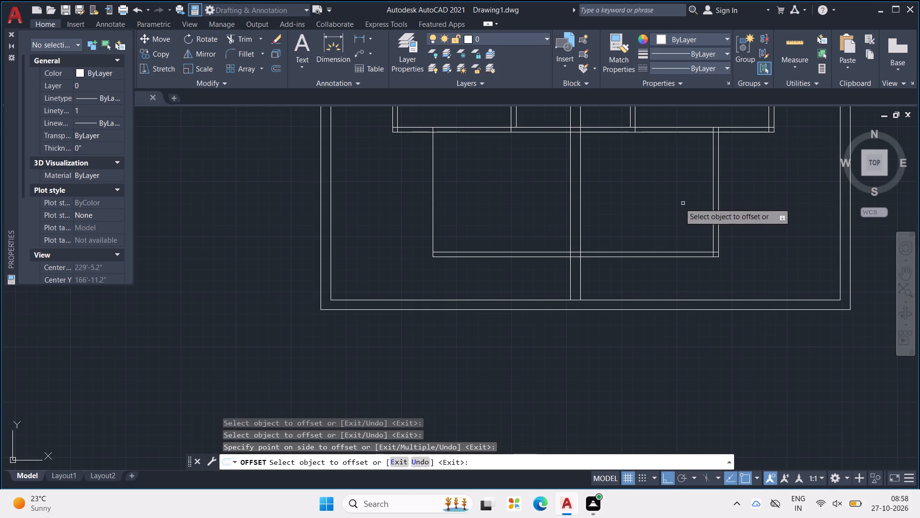
pyautogui.moveTo(535, 186); pyautogui.dragTo(669, 187, button='middle')
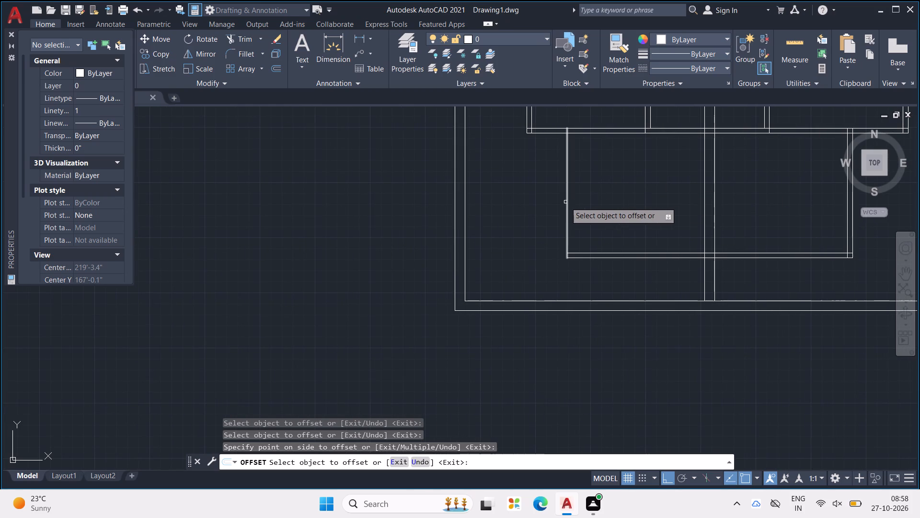
pyautogui.click(567, 201)
pyautogui.click(592, 199)
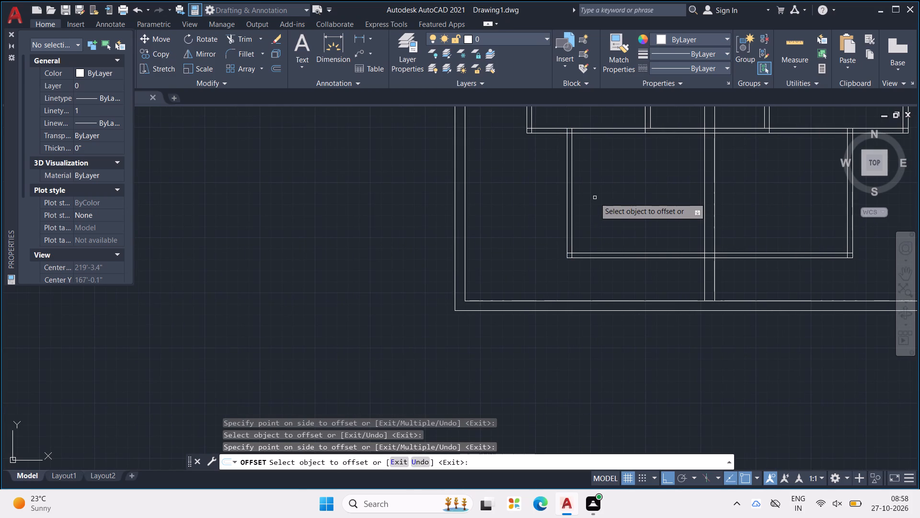
pyautogui.press('Escape')
pyautogui.press('Escape')
pyautogui.press('Escape')
pyautogui.press('Escape')
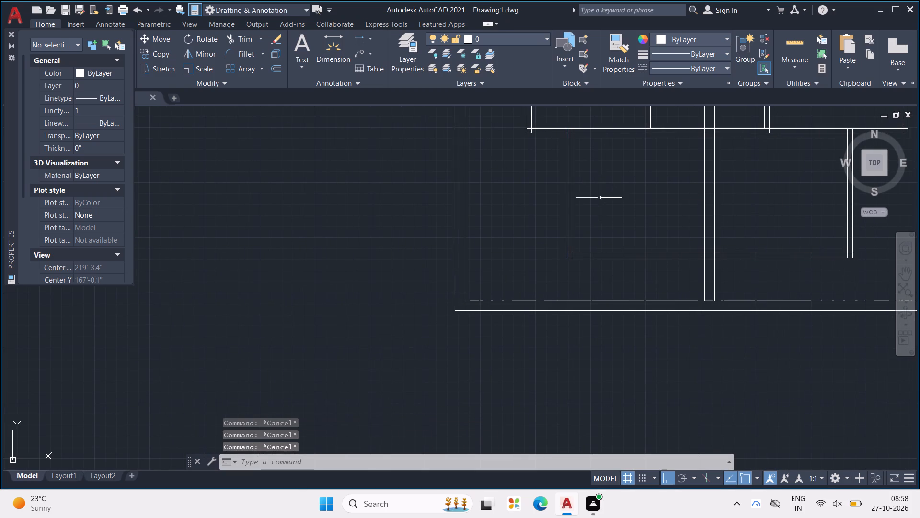
pyautogui.press('Escape')
pyautogui.press('Escape')
# Draw a line 3' up from the inner lower-left corner of the front rooms and across the left partition's thickness.
pyautogui.press('l')
pyautogui.press('Return')
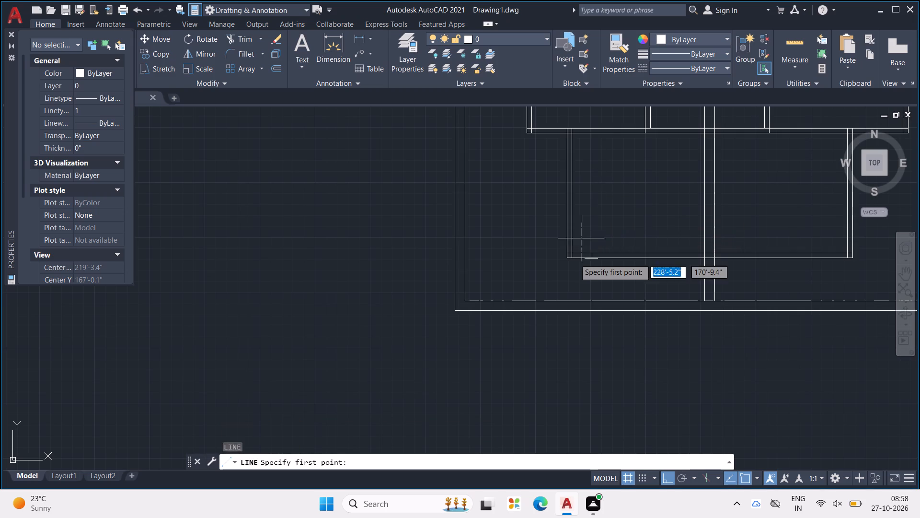
pyautogui.click(573, 253)
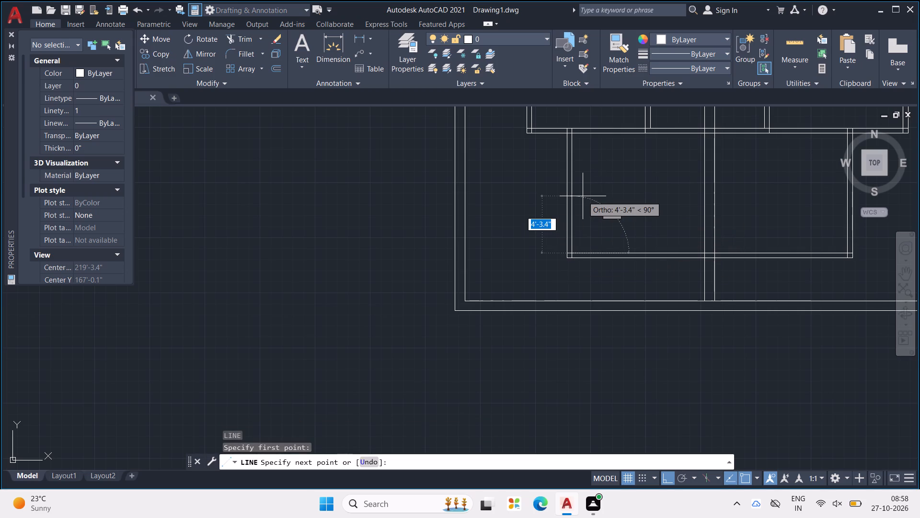
pyautogui.write("3'")
pyautogui.press('Return')
pyautogui.scroll(-1, 557, 202)
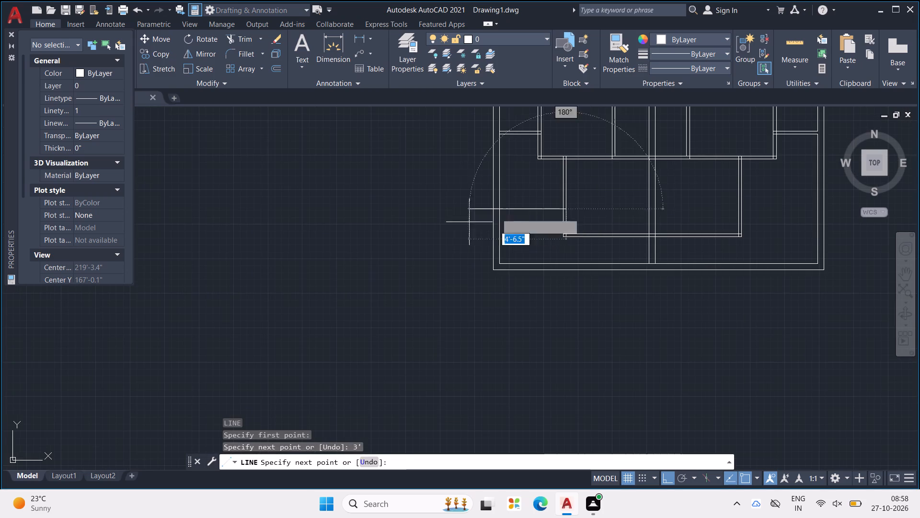
pyautogui.scroll(2, 529, 196)
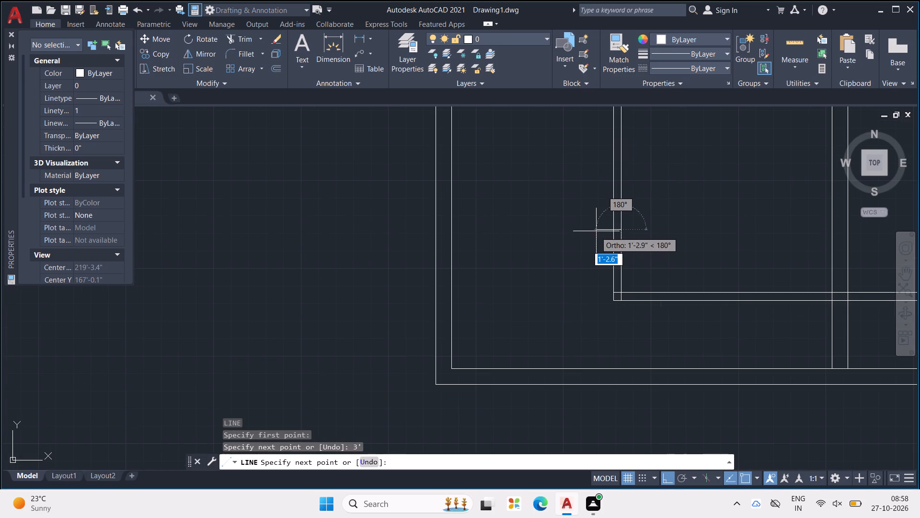
pyautogui.scroll(2, 601, 233)
pyautogui.click(626, 226)
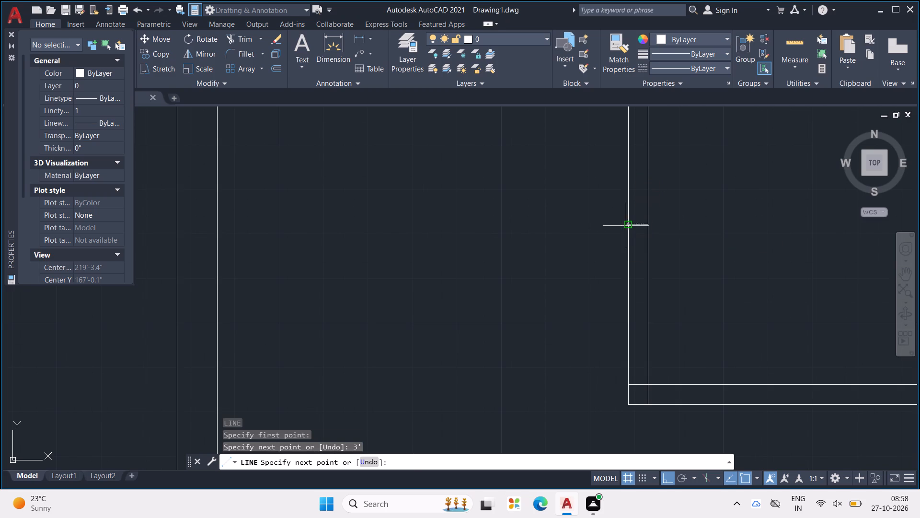
pyautogui.press('Escape')
pyautogui.press('Escape')
pyautogui.press('Escape')
# Trim both faces of the left front-room partition below the 3' mark to open a doorway.
pyautogui.press('t')
pyautogui.press('r')
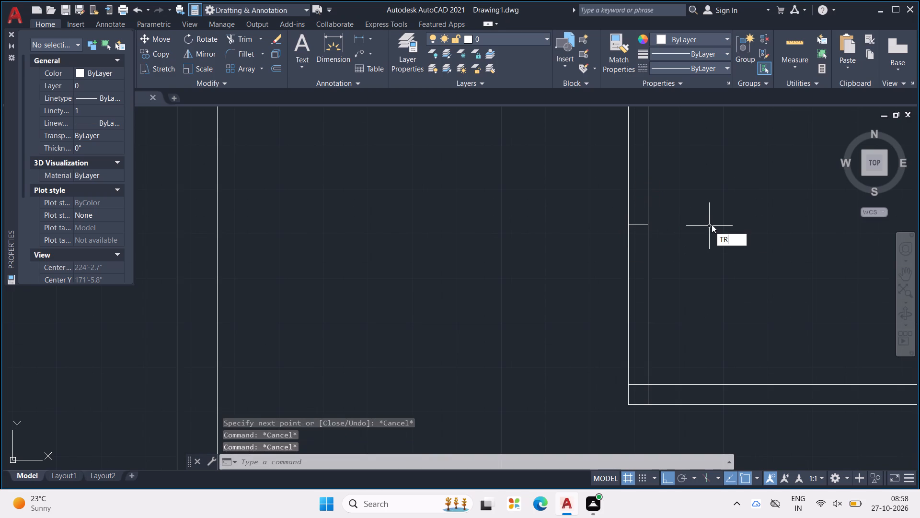
pyautogui.press('Return')
pyautogui.moveTo(713, 232); pyautogui.dragTo(606, 287)
pyautogui.scroll(-5, 580, 272)
pyautogui.press('Escape')
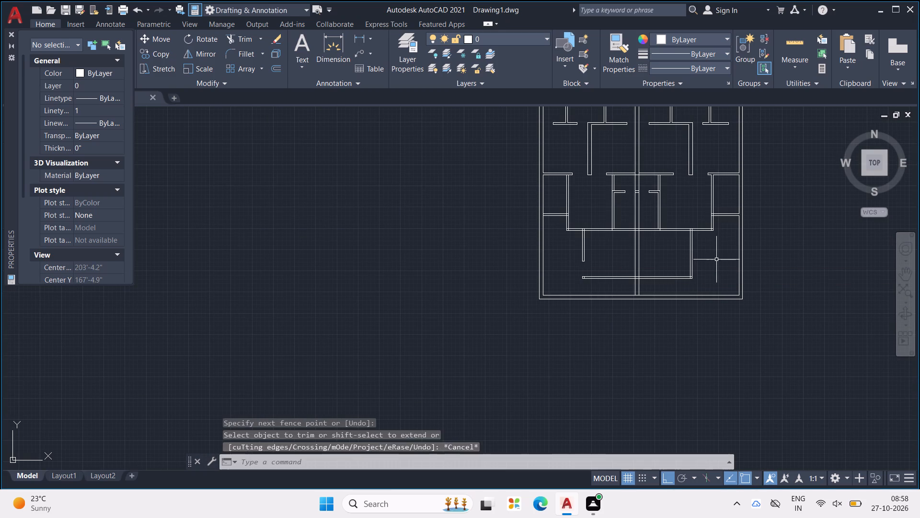
pyautogui.press('Escape')
# Draw a 3' line upward from the inner lower-right corner of the front rooms.
pyautogui.moveTo(716, 258); pyautogui.dragTo(632, 255, button='middle')
pyautogui.scroll(-1, 633, 255)
pyautogui.press('Escape')
pyautogui.press('Escape')
pyautogui.press('Escape')
pyautogui.press('l')
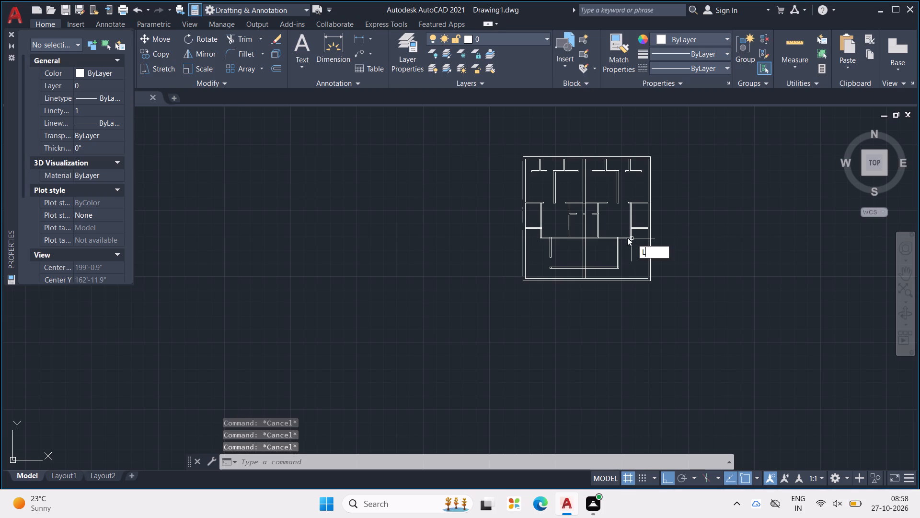
pyautogui.press('Return')
pyautogui.scroll(5, 607, 264)
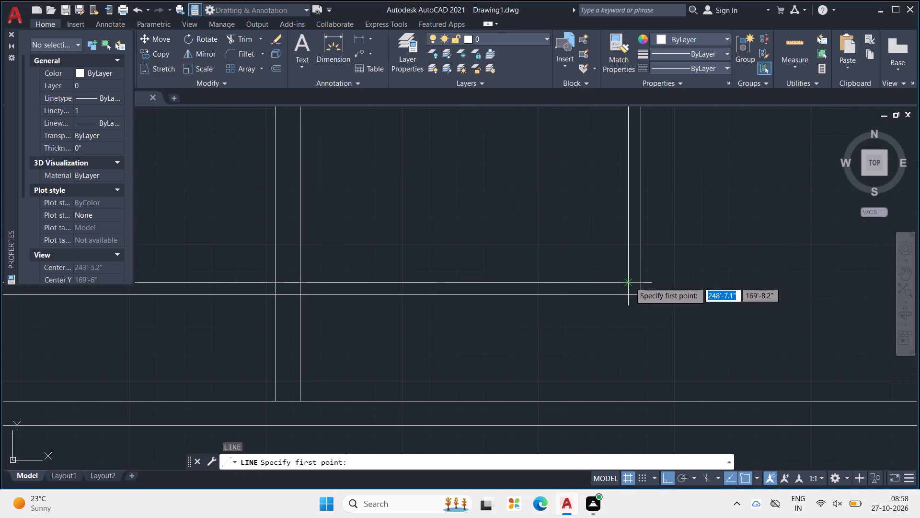
pyautogui.click(630, 282)
pyautogui.write("2'")
pyautogui.press('BackSpace')
pyautogui.write("3'")
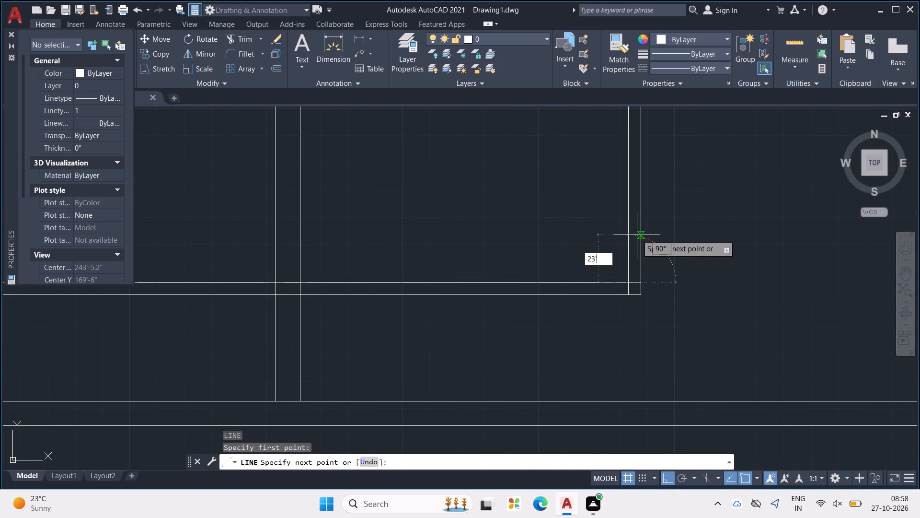
pyautogui.press('Return')
pyautogui.hotkey('ctrl', 'z')
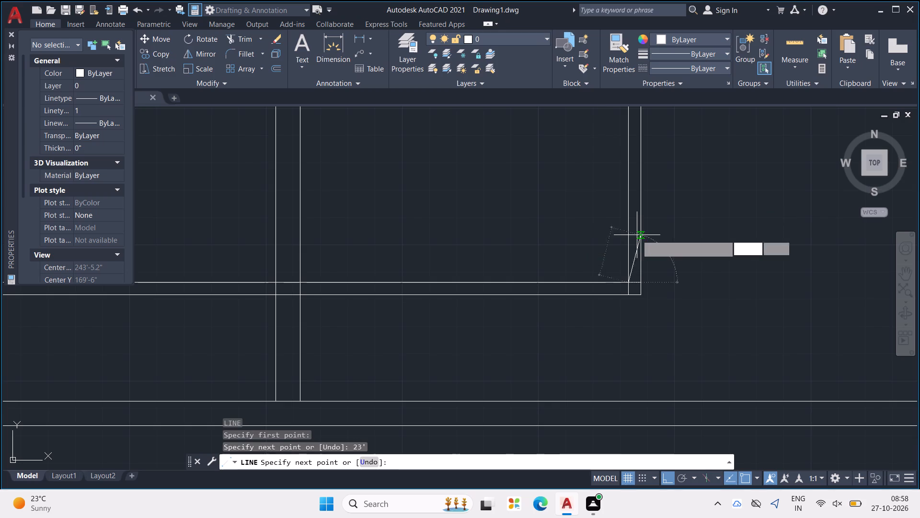
pyautogui.write("3'")
pyautogui.press('Return')
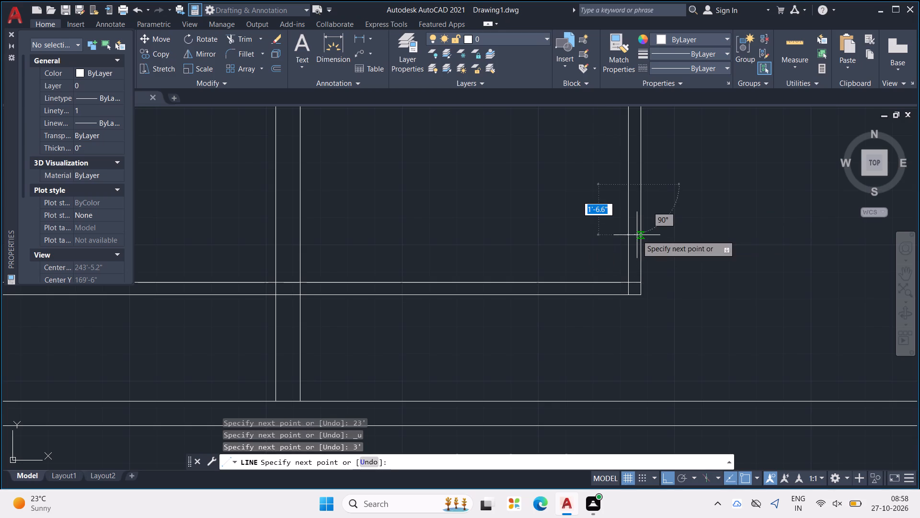
# Continue the line horizontally outward across the right front-room partition, past its outer face.
pyautogui.scroll(-1, 584, 192)
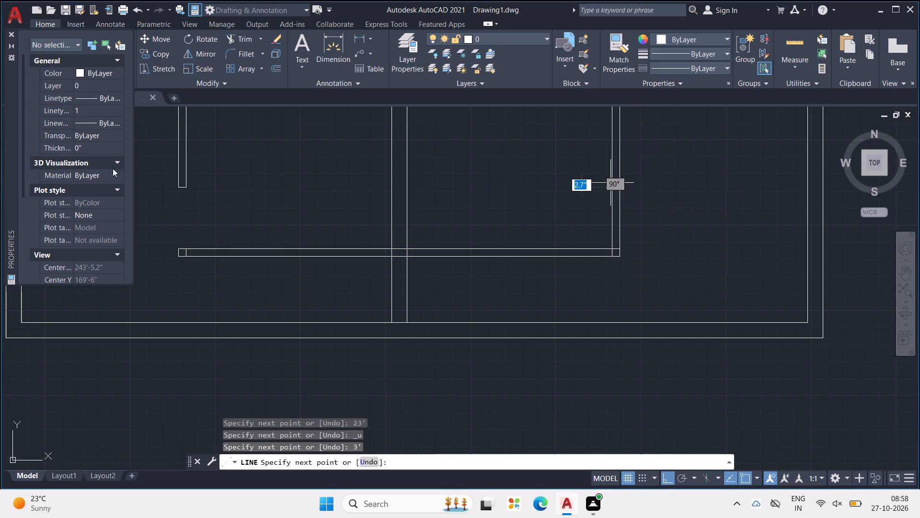
pyautogui.moveTo(205, 185); pyautogui.dragTo(340, 189, button='middle')
pyautogui.moveTo(357, 183); pyautogui.dragTo(600, 178, button='middle')
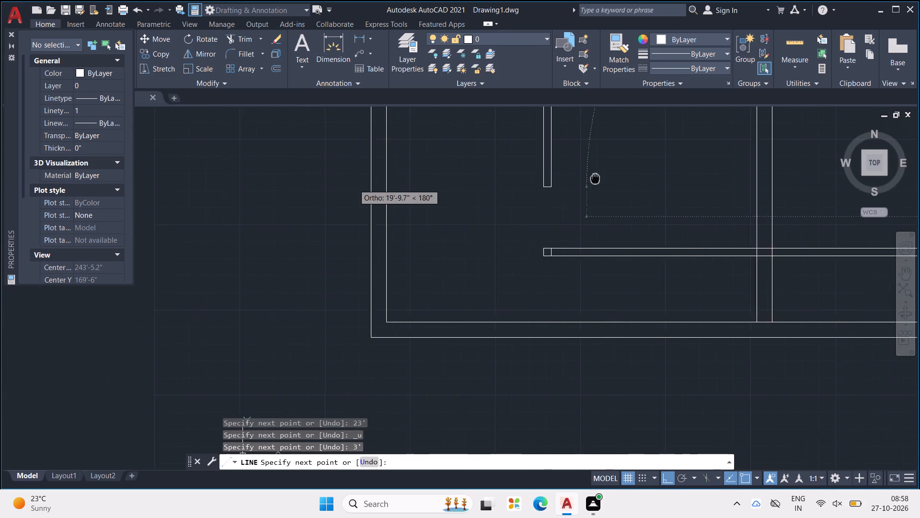
pyautogui.moveTo(600, 178); pyautogui.dragTo(606, 177, button='middle')
pyautogui.moveTo(677, 187); pyautogui.dragTo(118, 200, button='middle')
pyautogui.scroll(-3, 900, 201)
pyautogui.scroll(2, 771, 197)
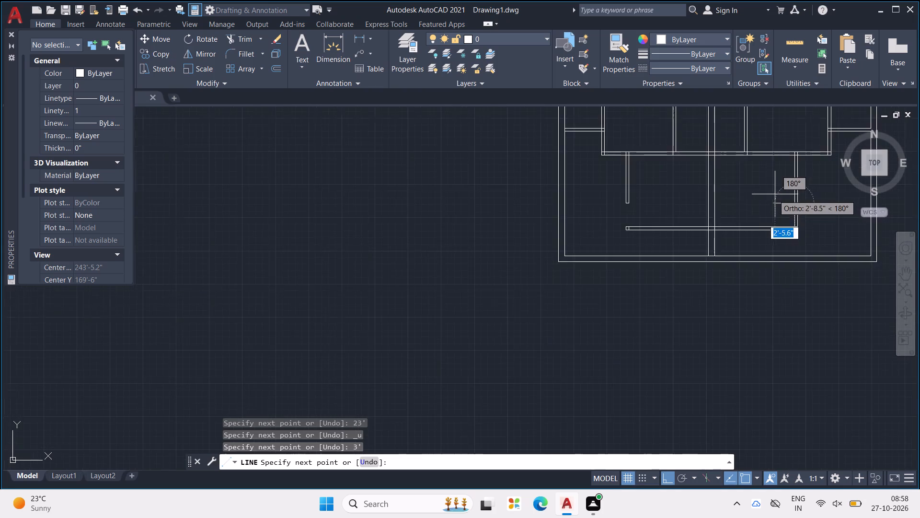
pyautogui.scroll(1, 775, 194)
pyautogui.moveTo(811, 207); pyautogui.dragTo(645, 199, button='middle')
pyautogui.click(673, 196)
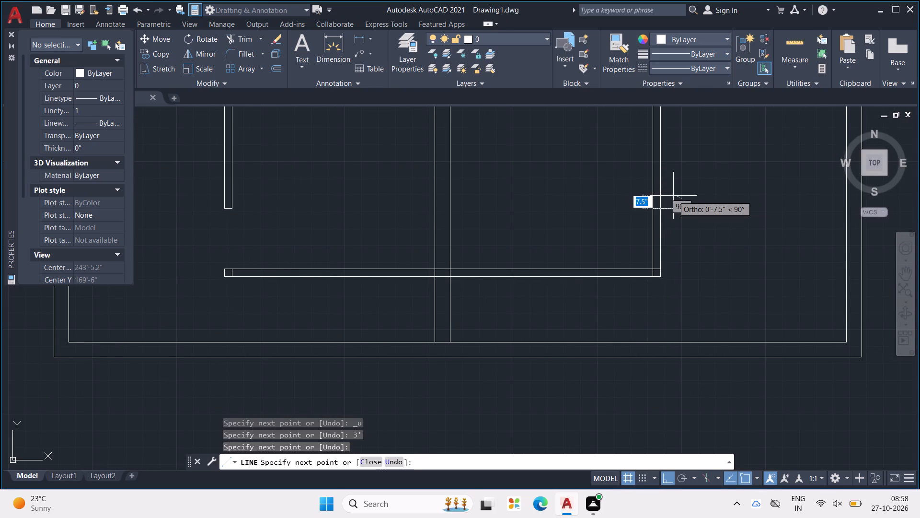
pyautogui.press('Escape')
pyautogui.press('Escape')
pyautogui.press('Escape')
# Trim both faces of the right front-room partition below the 3' mark and the end line's overhang beyond the outer face.
pyautogui.press('t')
pyautogui.press('r')
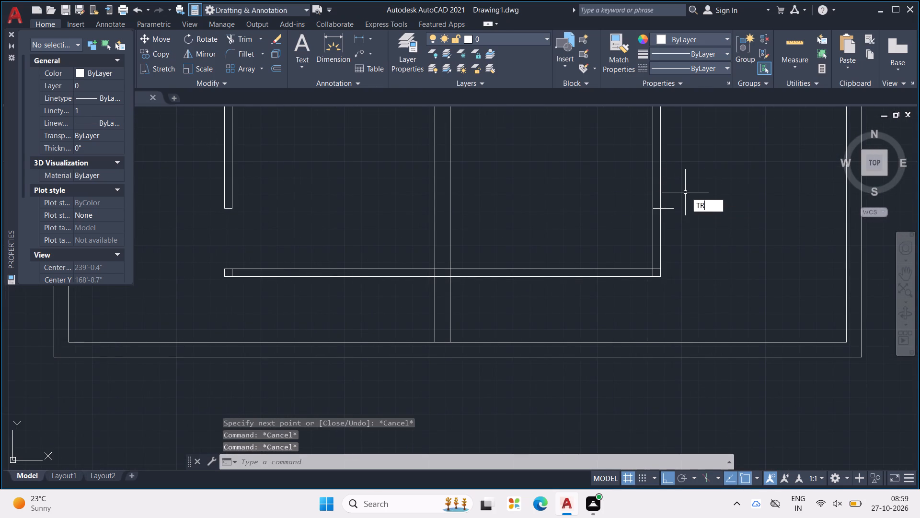
pyautogui.press('Return')
pyautogui.moveTo(666, 249); pyautogui.dragTo(638, 247)
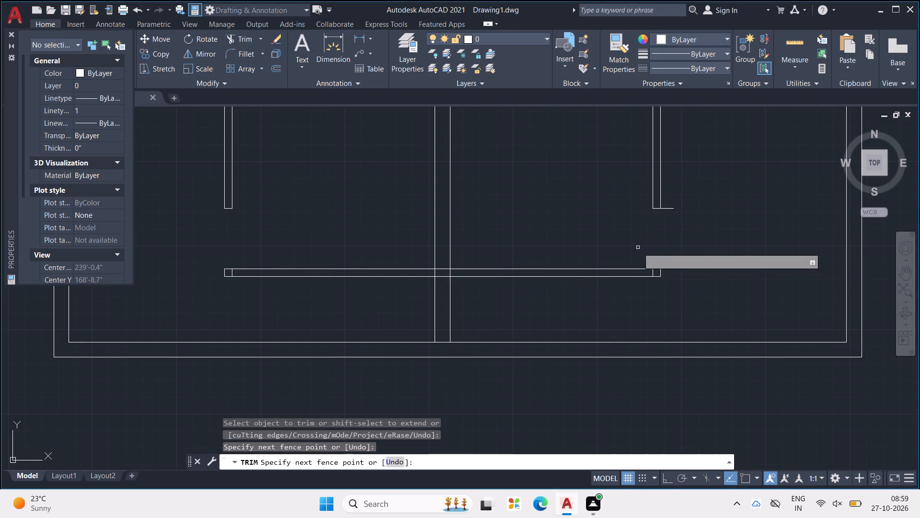
pyautogui.moveTo(659, 214); pyautogui.dragTo(677, 199)
# Trim the inner face of the bottom outer wall between the two faces of the central wall.
pyautogui.scroll(-3, 680, 195)
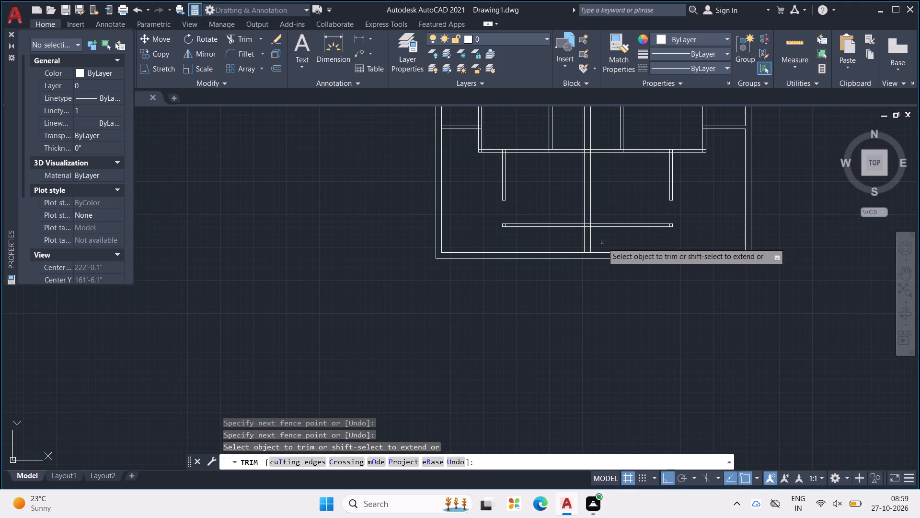
pyautogui.scroll(2, 586, 260)
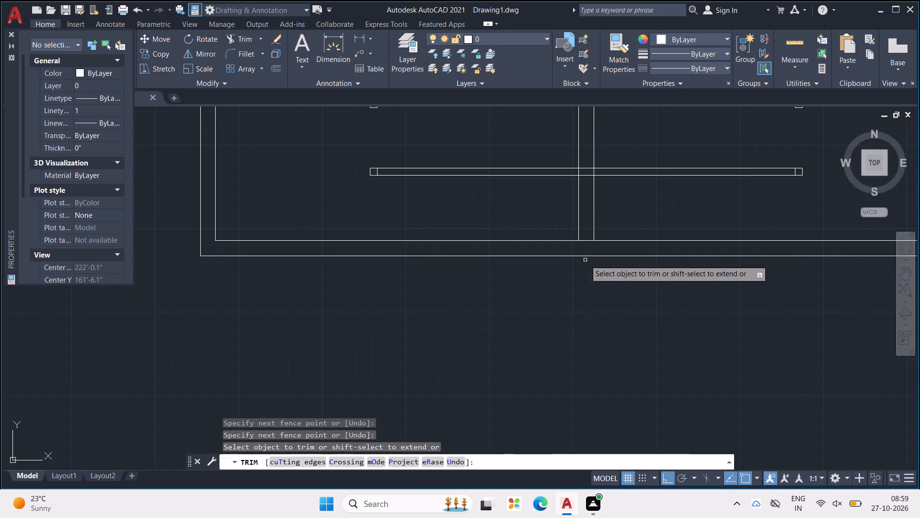
pyautogui.click(587, 242)
pyautogui.scroll(-2, 587, 234)
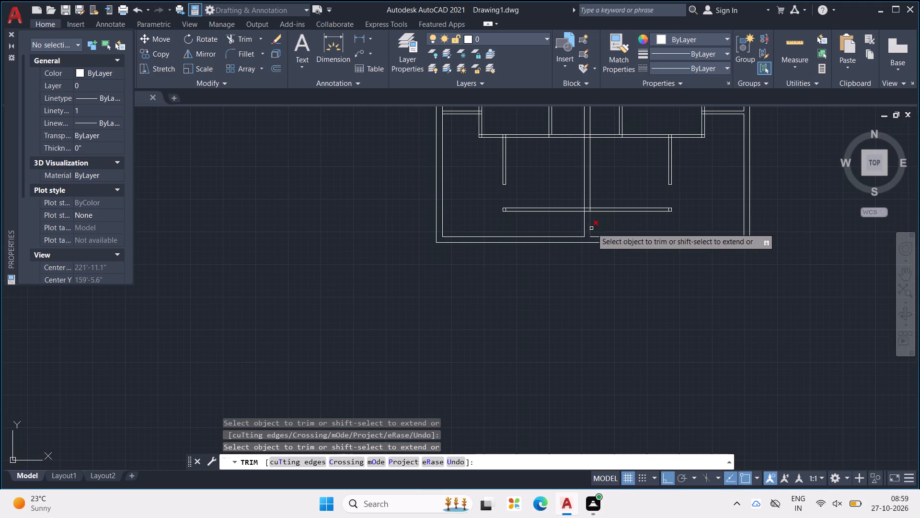
# Trim the leftover inner cross line between the two faces at both ends of the lower horizontal front-room partition.
pyautogui.scroll(4, 667, 211)
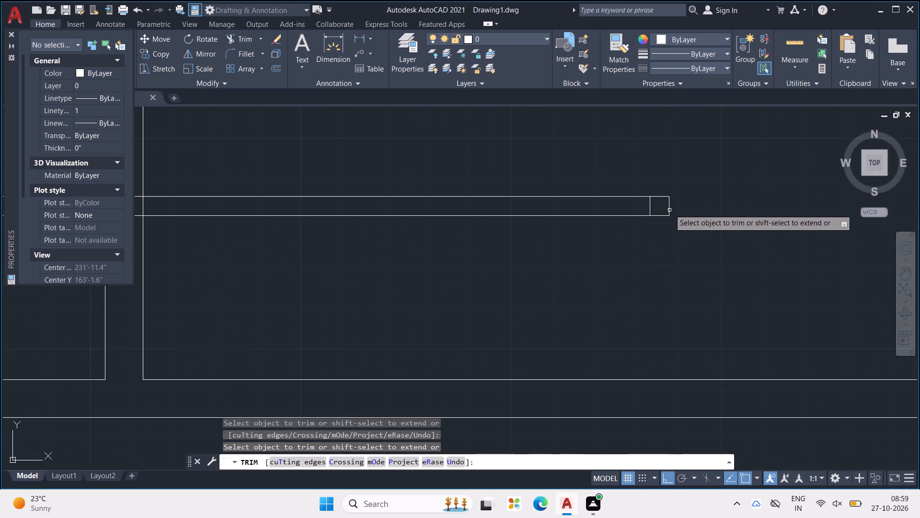
pyautogui.moveTo(659, 206); pyautogui.dragTo(637, 208)
pyautogui.scroll(-3, 632, 205)
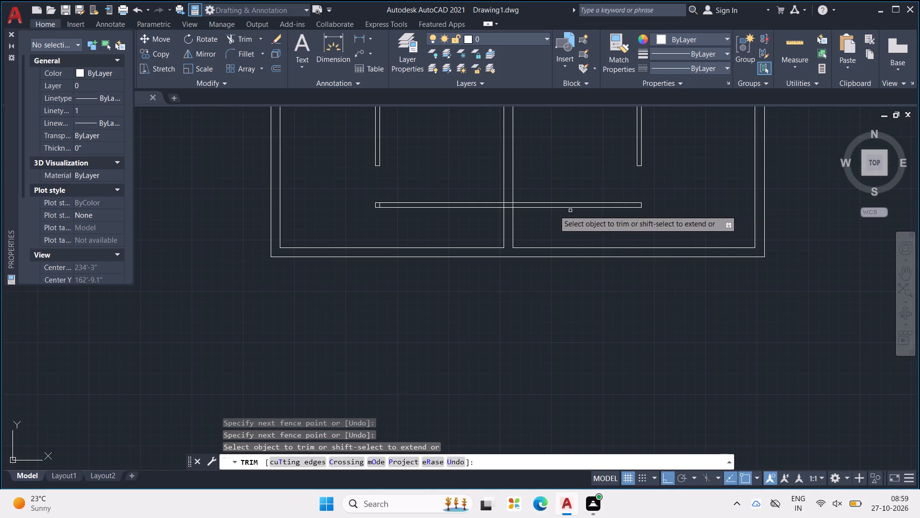
pyautogui.moveTo(459, 222); pyautogui.dragTo(592, 225, button='middle')
pyautogui.scroll(-1, 592, 225)
pyautogui.scroll(4, 538, 217)
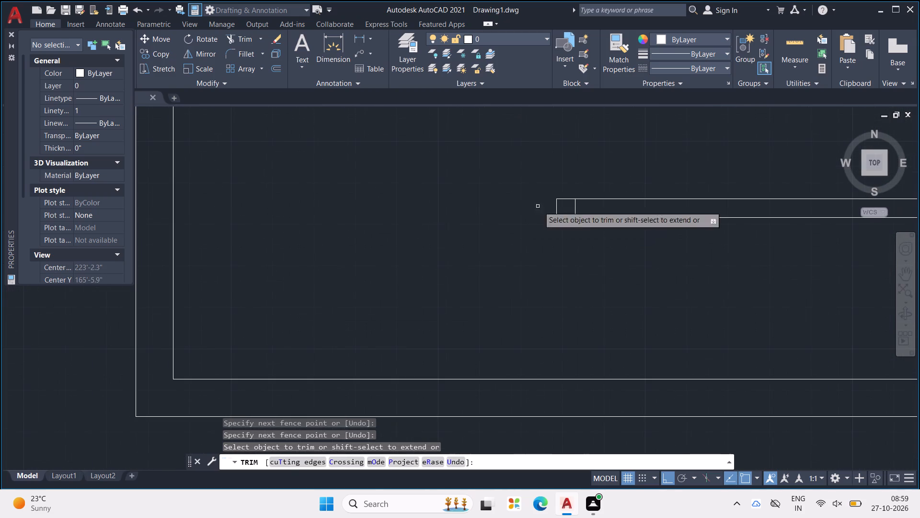
pyautogui.moveTo(587, 207); pyautogui.dragTo(573, 212)
pyautogui.scroll(-3, 570, 206)
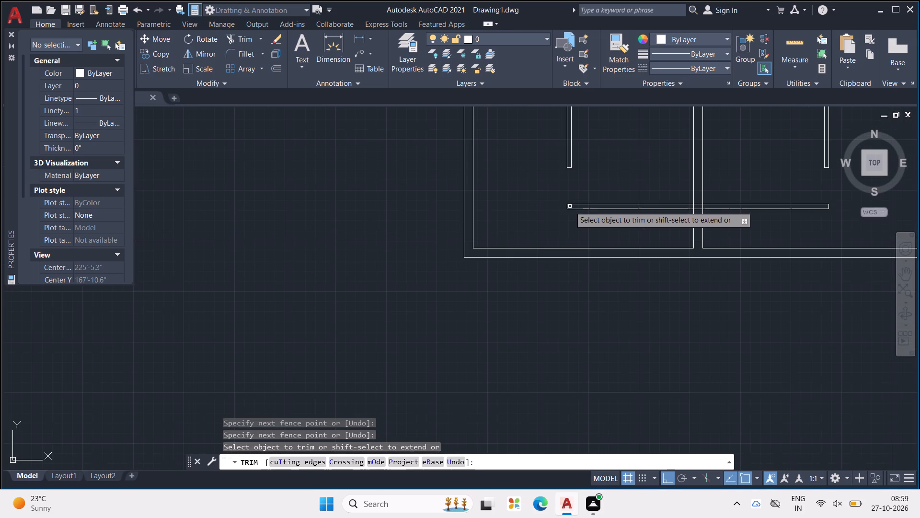
pyautogui.scroll(-3, 522, 219)
pyautogui.scroll(1, 471, 222)
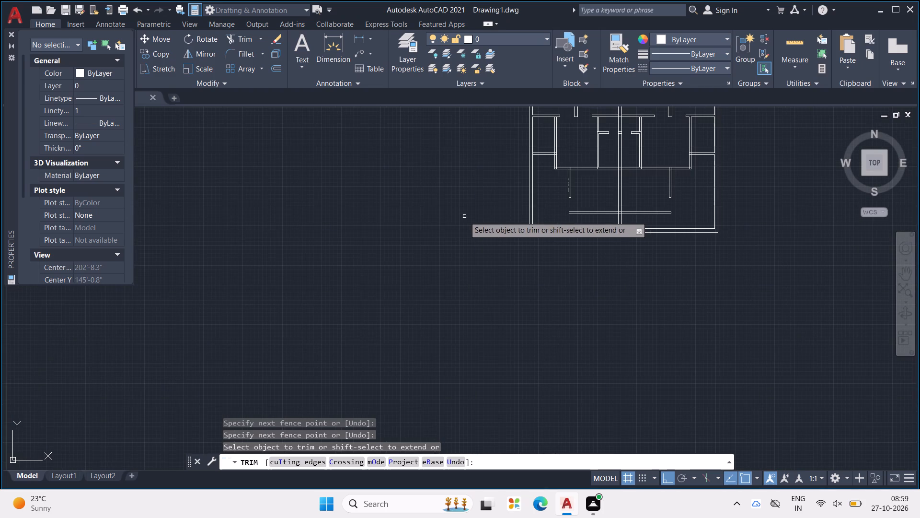
pyautogui.moveTo(464, 216); pyautogui.dragTo(460, 226, button='middle')
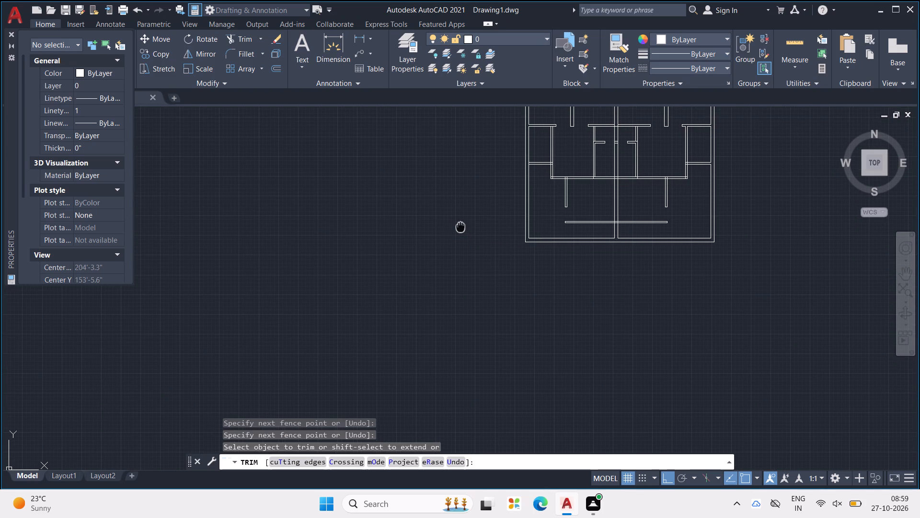
pyautogui.moveTo(460, 226); pyautogui.dragTo(461, 226, button='middle')
pyautogui.press('Escape')
pyautogui.press('Escape')
pyautogui.press('Escape')
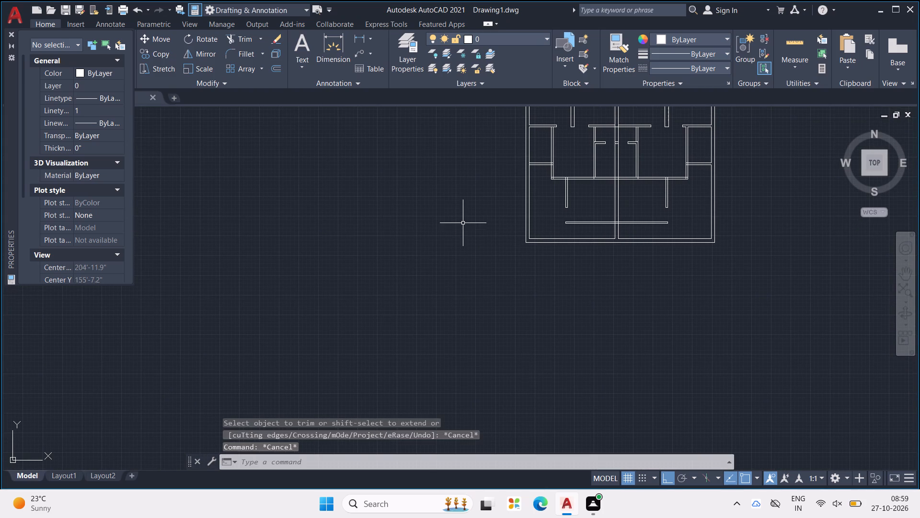
pyautogui.press('Escape')
pyautogui.press('Escape')
pyautogui.press('Escape')
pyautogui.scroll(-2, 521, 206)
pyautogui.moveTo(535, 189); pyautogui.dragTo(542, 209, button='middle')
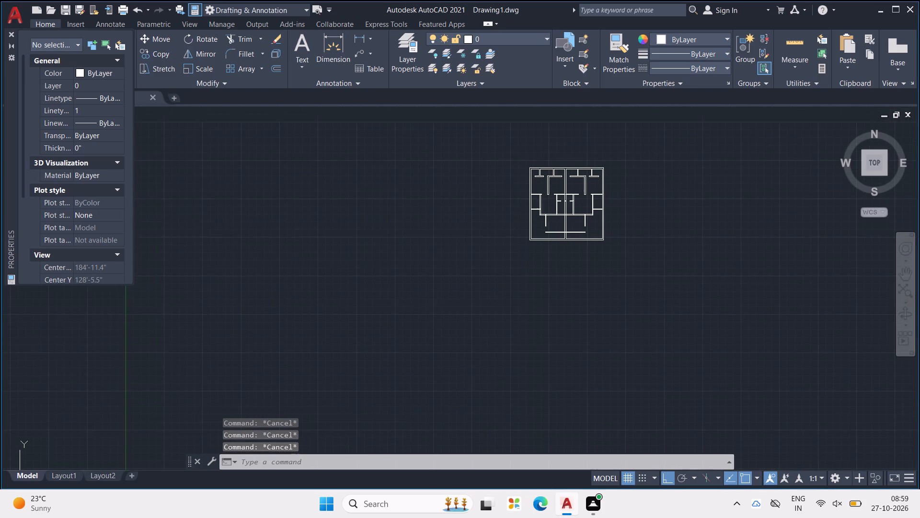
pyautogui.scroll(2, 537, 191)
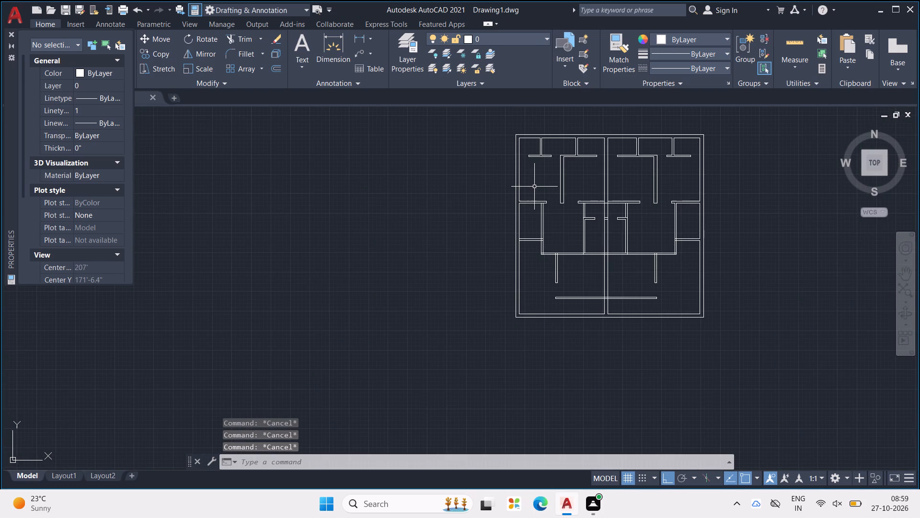
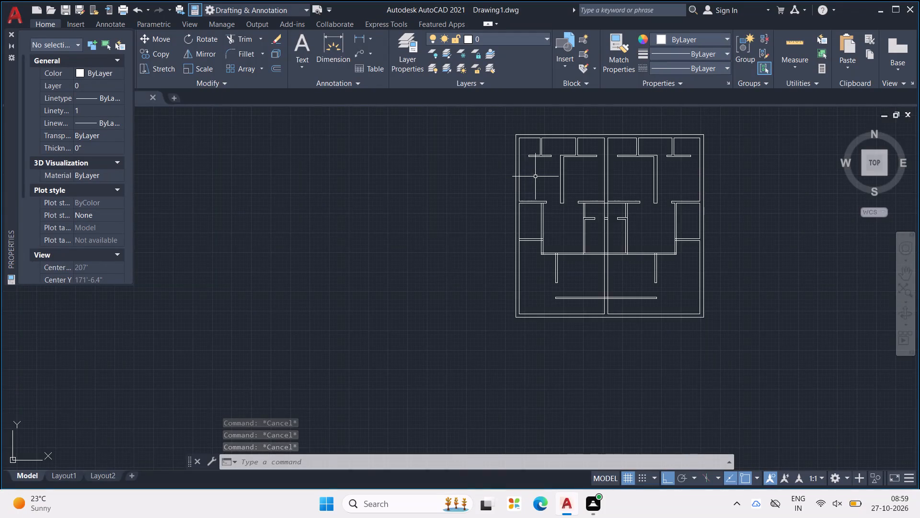
# Trim the left side room's partition below its bottom wall and the central horizontal wall's extension beyond the left front-room partition.
pyautogui.scroll(2, 536, 177)
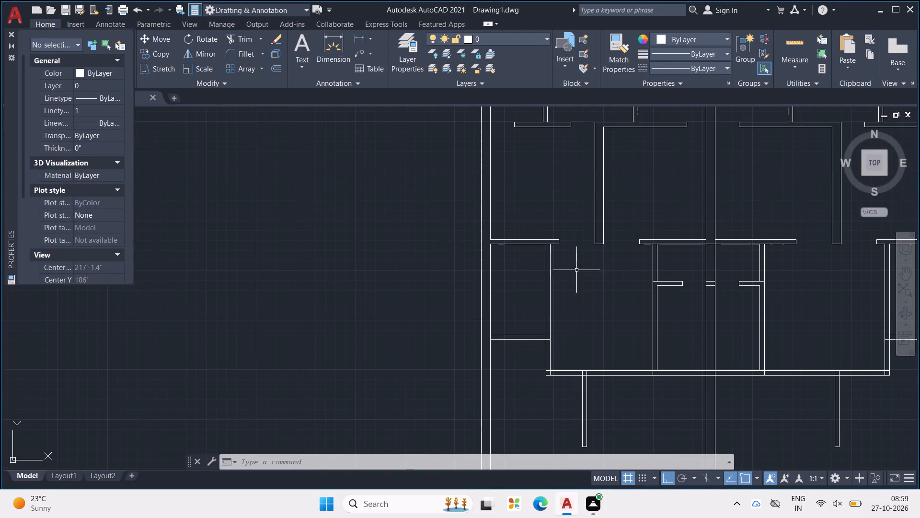
pyautogui.moveTo(578, 284); pyautogui.dragTo(572, 244, button='middle')
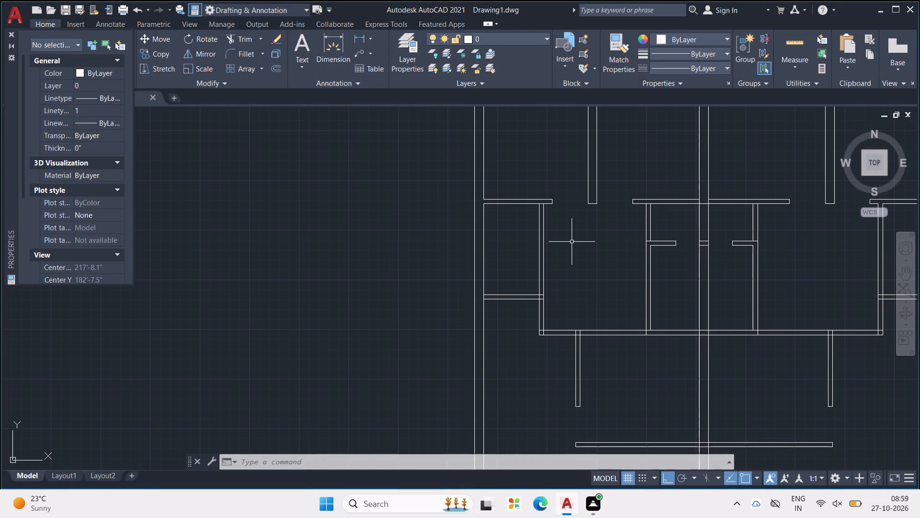
pyautogui.press('Escape')
pyautogui.press('Escape')
pyautogui.press('Escape')
pyautogui.press('t')
pyautogui.press('r')
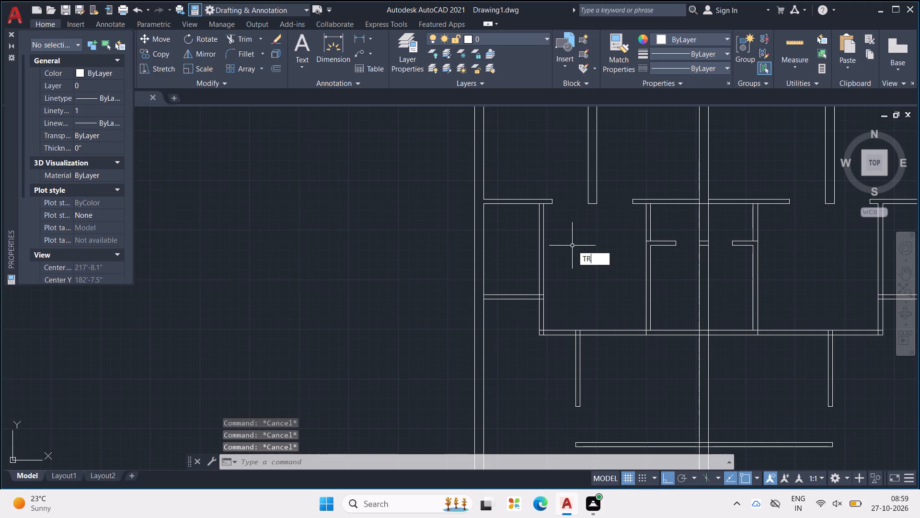
pyautogui.press('Return')
pyautogui.scroll(1, 544, 292)
pyautogui.moveTo(573, 286); pyautogui.dragTo(613, 237, button='middle')
pyautogui.click(574, 271)
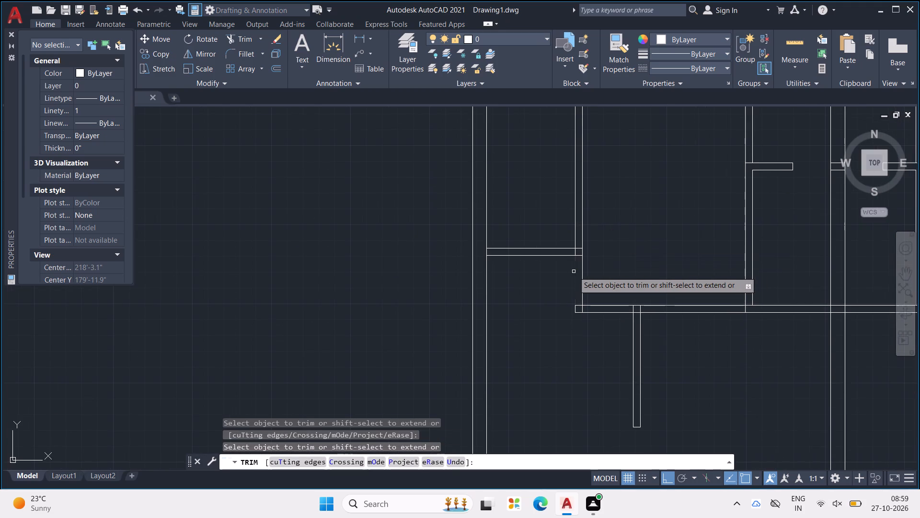
pyautogui.moveTo(579, 272); pyautogui.dragTo(585, 272)
pyautogui.moveTo(594, 278); pyautogui.dragTo(596, 312)
pyautogui.moveTo(596, 312); pyautogui.dragTo(599, 300)
pyautogui.moveTo(599, 299); pyautogui.dragTo(598, 313)
pyautogui.moveTo(595, 310); pyautogui.dragTo(585, 290)
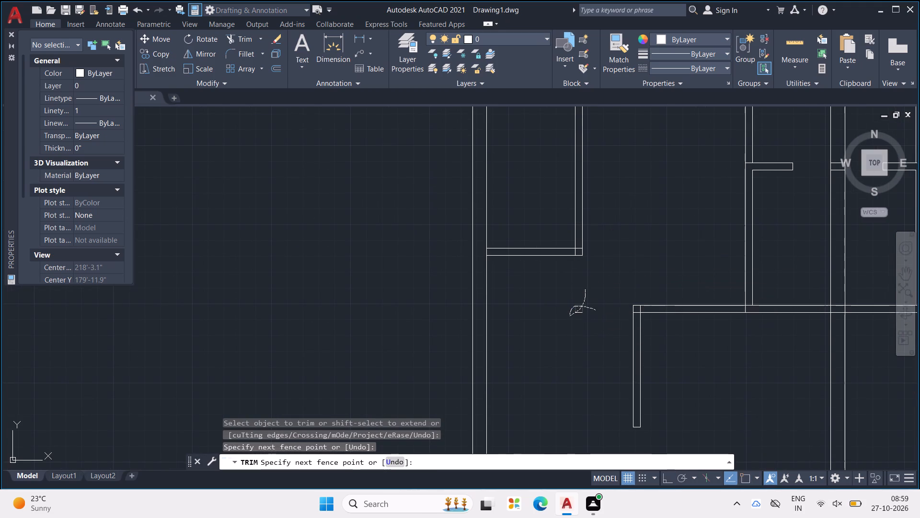
pyautogui.press('Escape')
pyautogui.press('Escape')
pyautogui.press('Escape')
pyautogui.press('Escape')
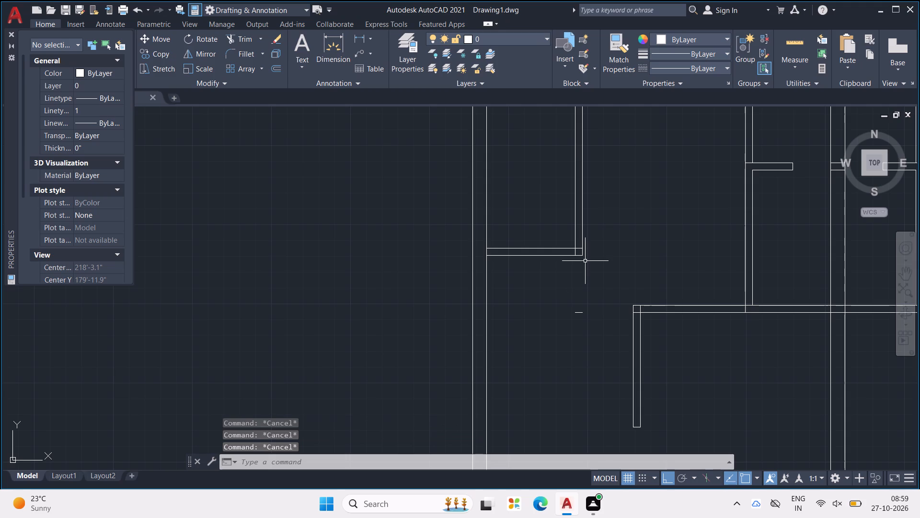
# Erase the short leftover line fragment below the left side room's inner corner.
pyautogui.press('Escape')
pyautogui.press('Escape')
pyautogui.moveTo(592, 273); pyautogui.dragTo(551, 311)
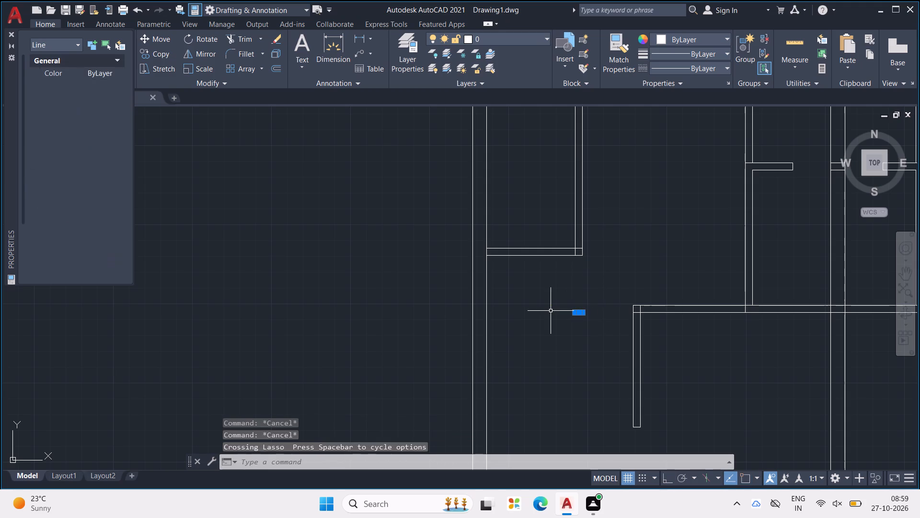
pyautogui.press('Delete')
# Trim the right side room's partition below its bottom wall and the central horizontal wall's extension beyond the right front-room partition.
pyautogui.scroll(-3, 594, 286)
pyautogui.moveTo(680, 281); pyautogui.dragTo(293, 274, button='middle')
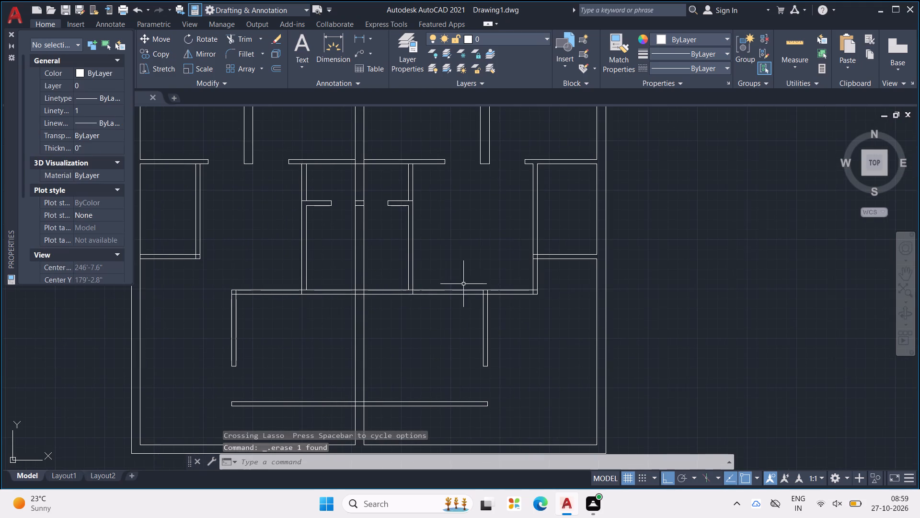
pyautogui.press('Escape')
pyautogui.press('Escape')
pyautogui.press('Escape')
pyautogui.press('t')
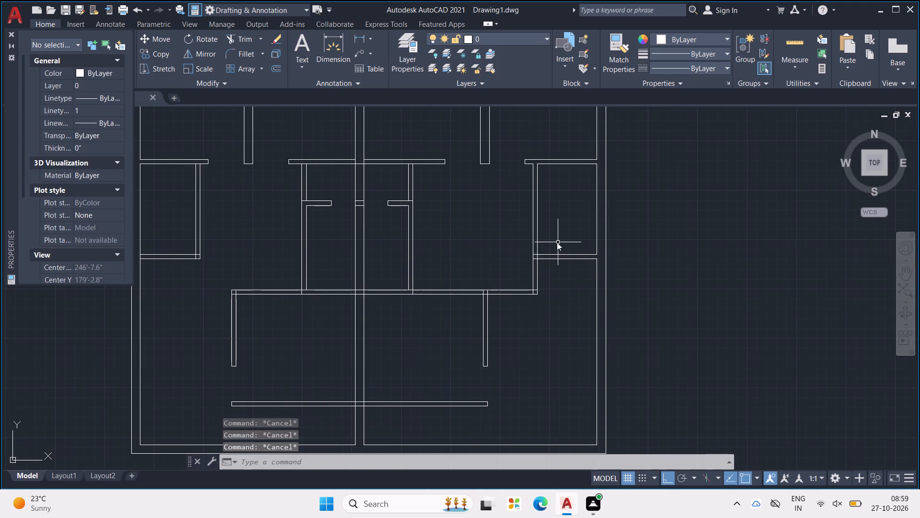
pyautogui.press('r')
pyautogui.press('Return')
pyautogui.moveTo(506, 263); pyautogui.dragTo(569, 264, button='middle')
pyautogui.scroll(2, 573, 278)
pyautogui.moveTo(581, 272); pyautogui.dragTo(603, 305)
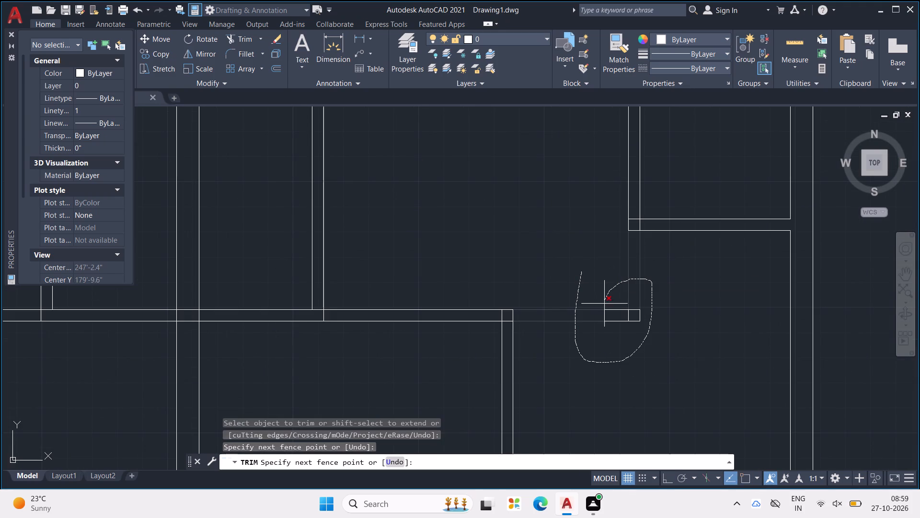
pyautogui.moveTo(603, 305); pyautogui.dragTo(612, 318)
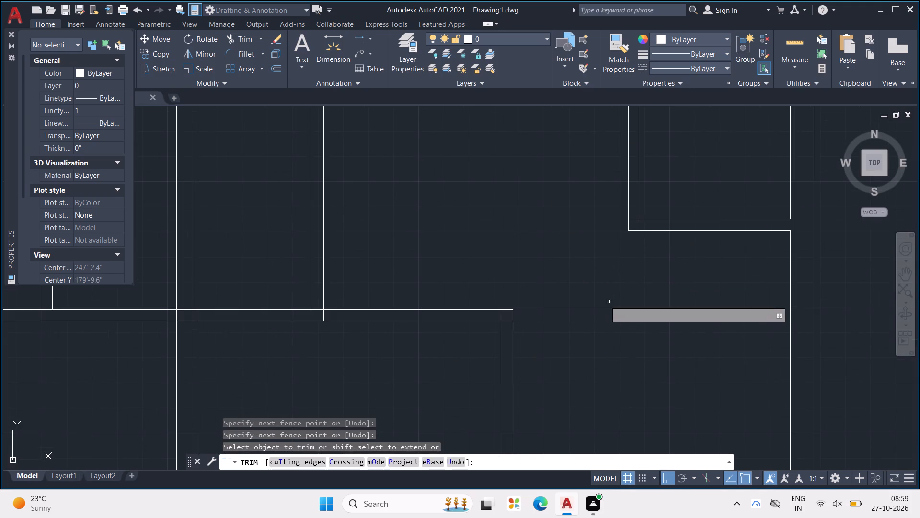
pyautogui.scroll(-3, 564, 305)
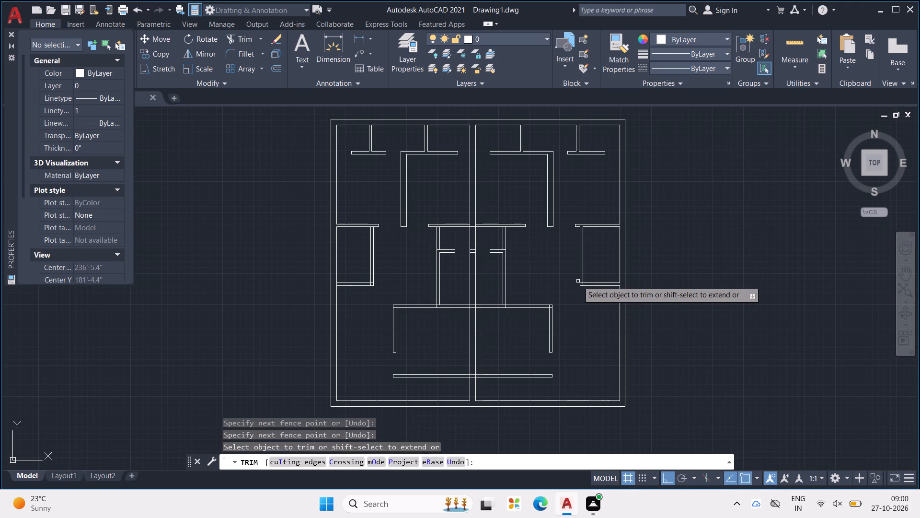
pyautogui.press('Escape')
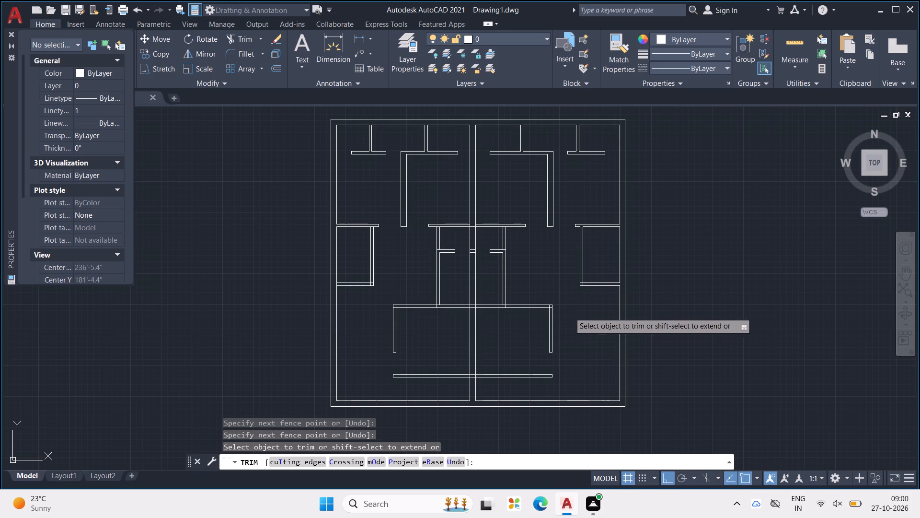
pyautogui.press('Escape')
pyautogui.press('Escape')
pyautogui.press('Escape')
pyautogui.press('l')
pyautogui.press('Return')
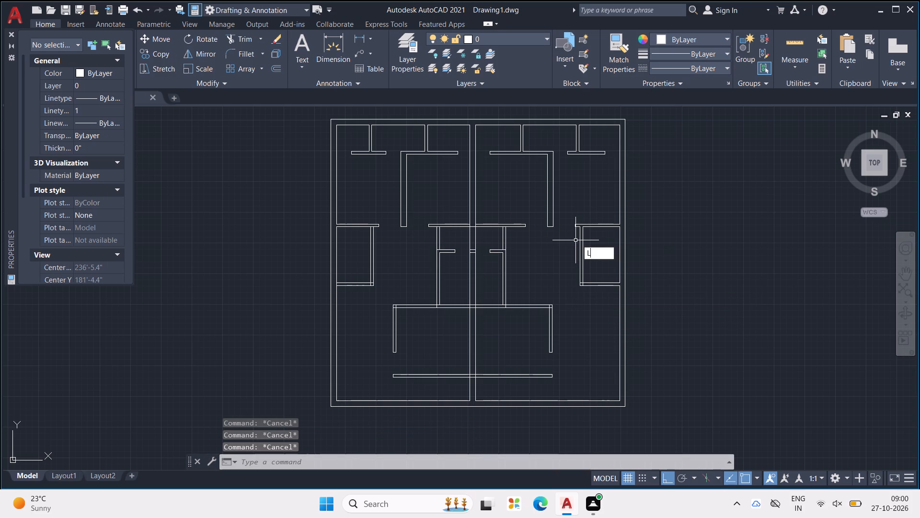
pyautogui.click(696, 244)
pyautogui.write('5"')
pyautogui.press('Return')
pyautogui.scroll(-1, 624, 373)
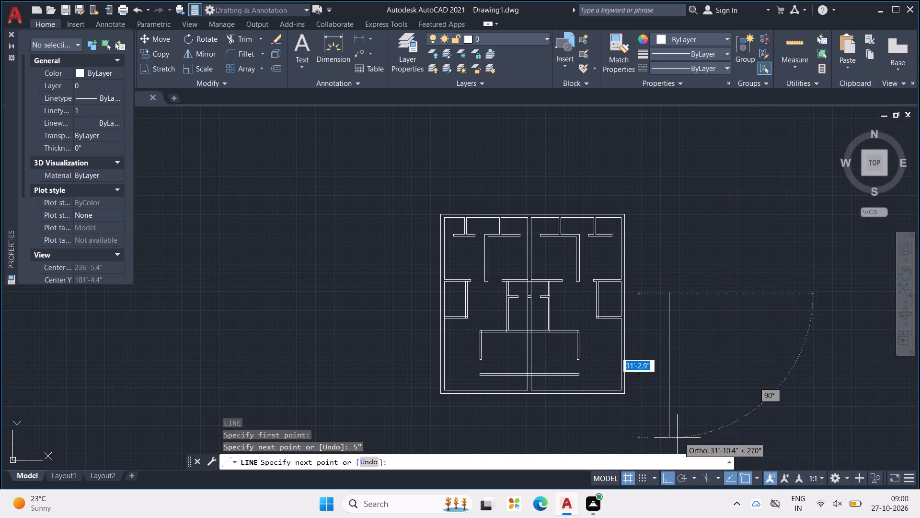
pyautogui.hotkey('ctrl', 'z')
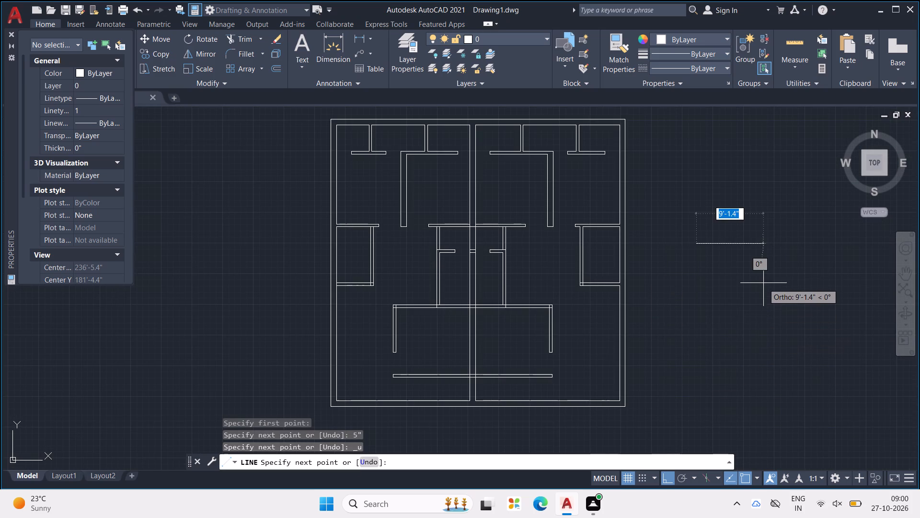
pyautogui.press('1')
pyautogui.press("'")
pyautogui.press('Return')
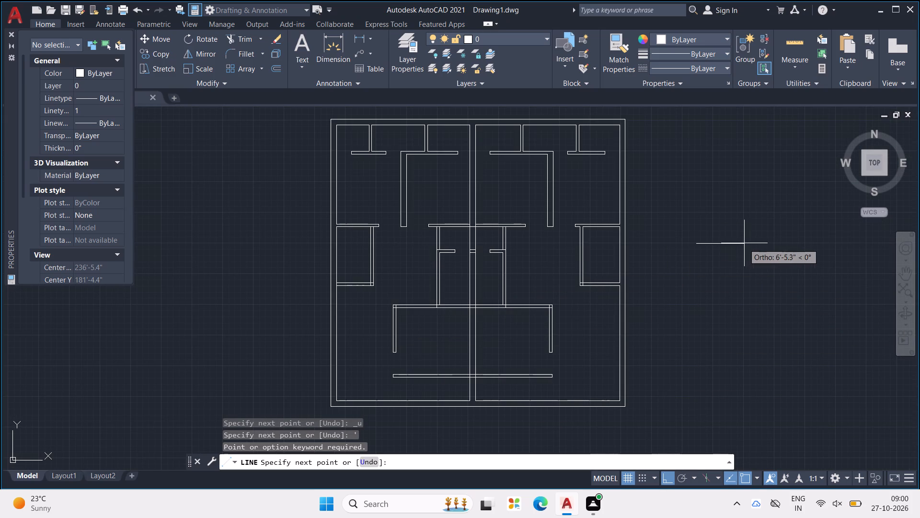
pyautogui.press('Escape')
# Draw a 1' by 1' square from lines in the empty area to the right of the floor plan.
pyautogui.press('l')
pyautogui.press('Return')
pyautogui.click(708, 249)
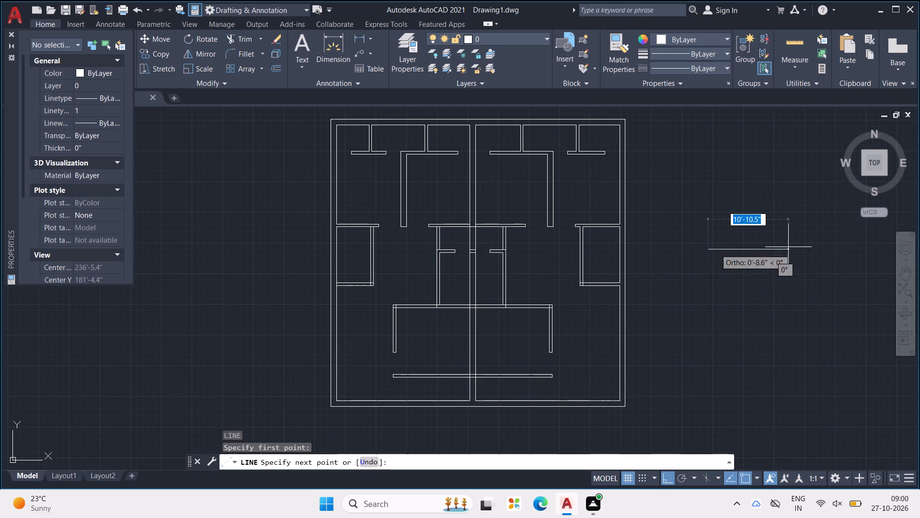
pyautogui.press('1')
pyautogui.press("'")
pyautogui.press('Return')
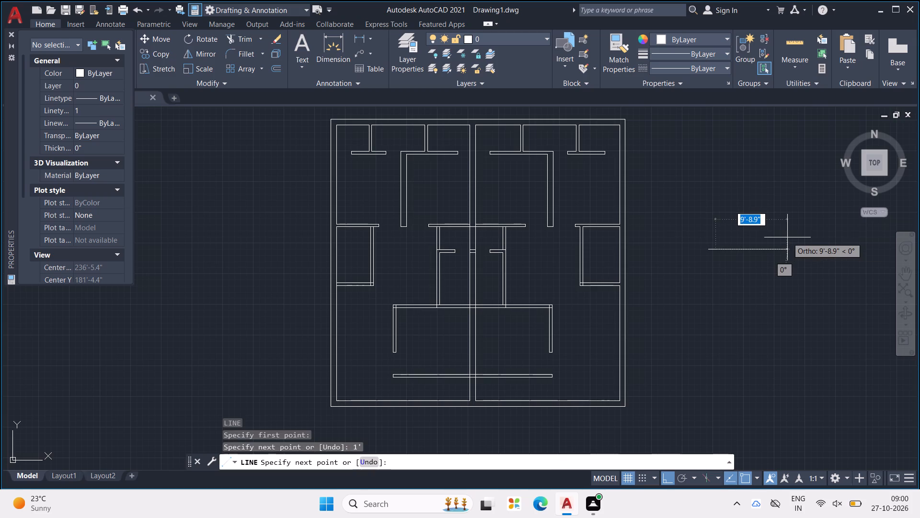
pyautogui.press('1')
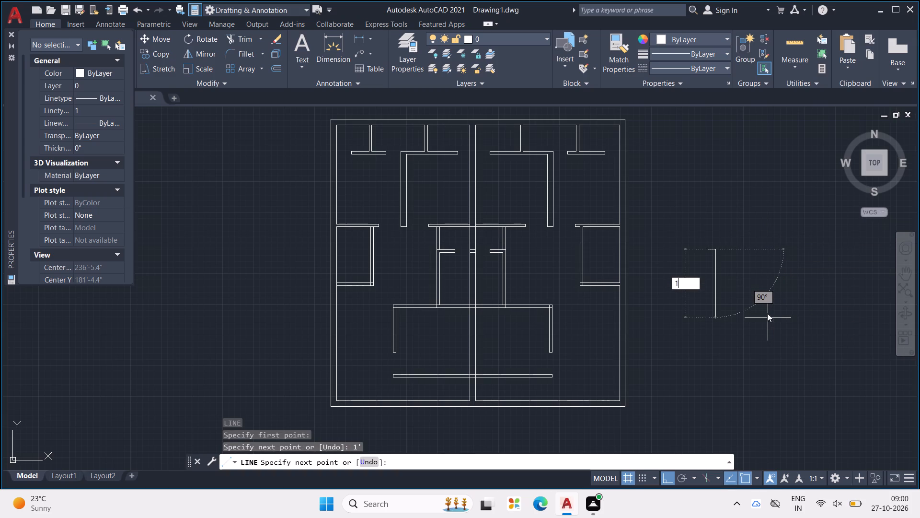
pyautogui.press("'")
pyautogui.press('Return')
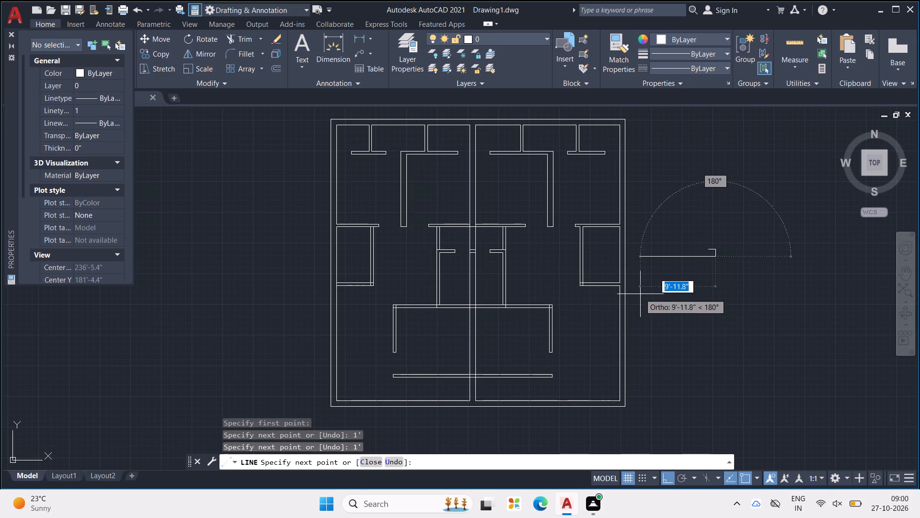
pyautogui.press('1')
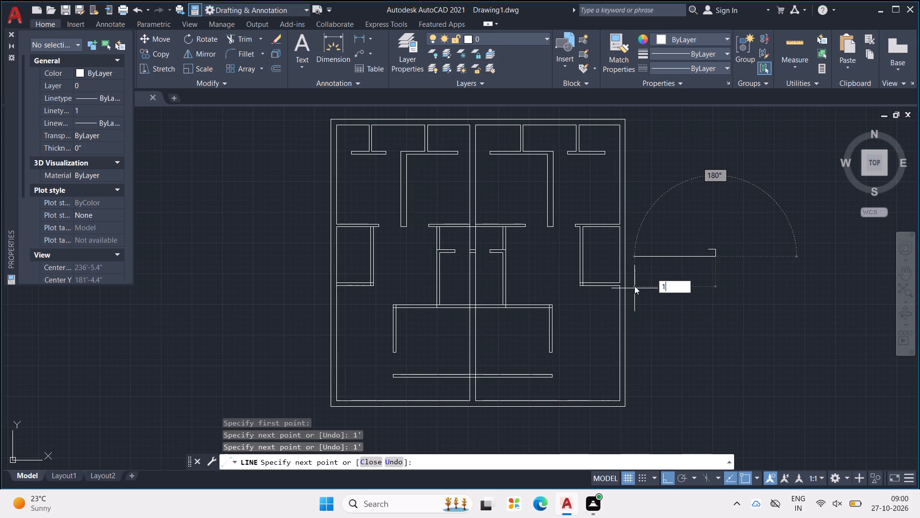
pyautogui.press("'")
pyautogui.press('Return')
pyautogui.scroll(1, 740, 244)
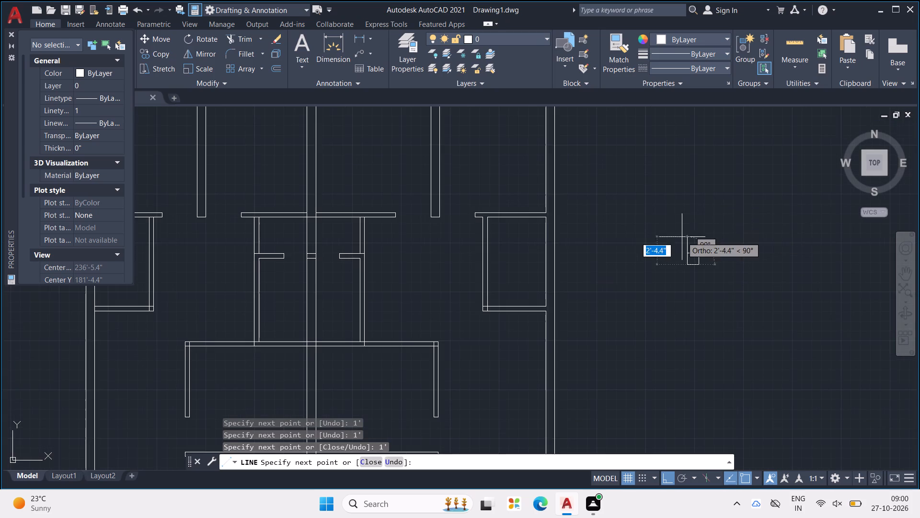
pyautogui.scroll(2, 683, 235)
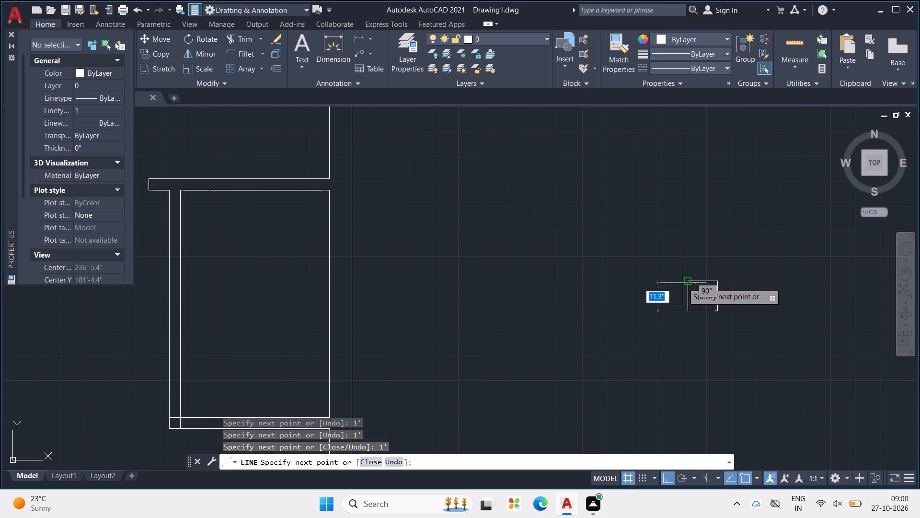
pyautogui.click(685, 282)
pyautogui.press('Escape')
pyautogui.scroll(-2, 690, 244)
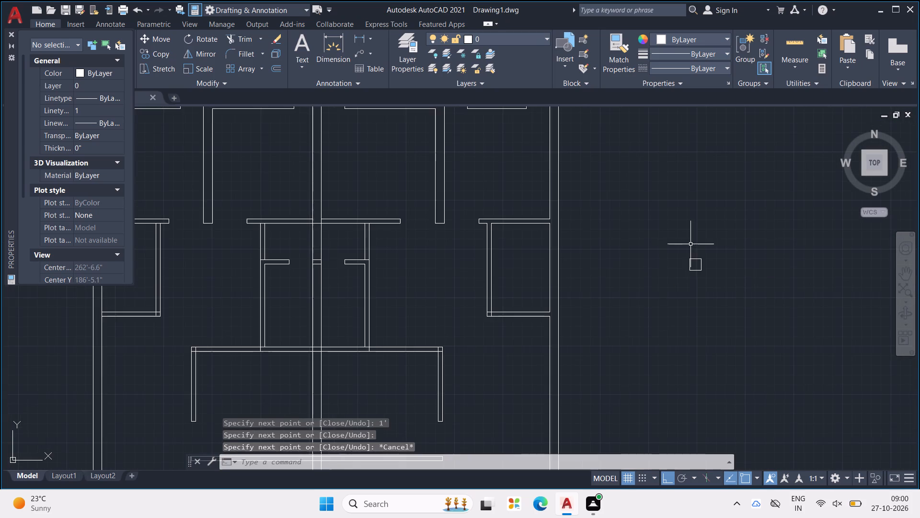
pyautogui.press('Escape')
# Copy the 1' square and paste it with its lower-left corner where the central horizontal wall's lower face meets the right front-room partition's inner face.
pyautogui.scroll(-3, 692, 243)
pyautogui.moveTo(691, 271); pyautogui.dragTo(703, 279, button='middle')
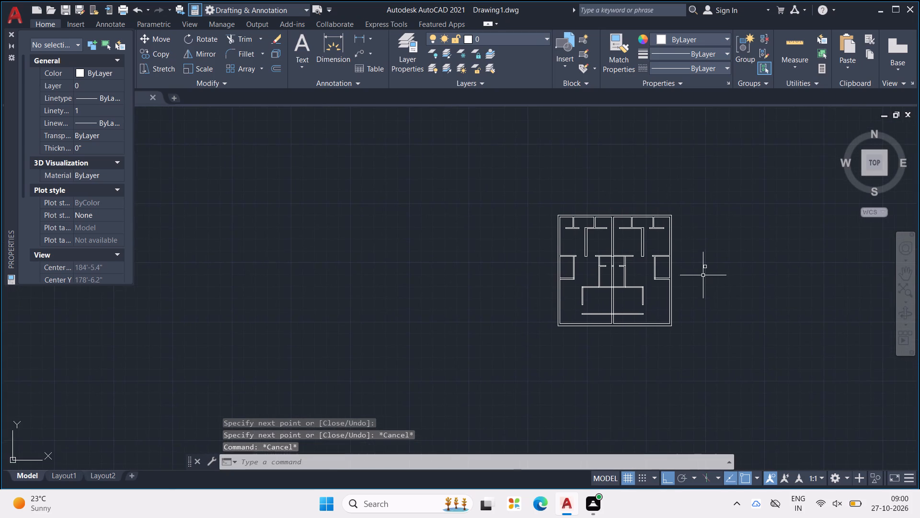
pyautogui.scroll(1, 702, 273)
pyautogui.moveTo(695, 245); pyautogui.dragTo(675, 297)
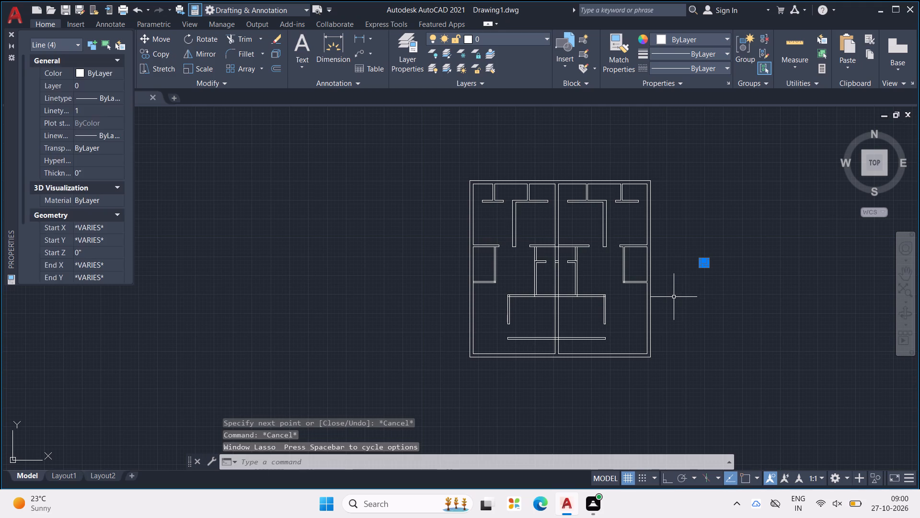
pyautogui.hotkey('ctrl', 'c')
pyautogui.hotkey('ctrl', 'v')
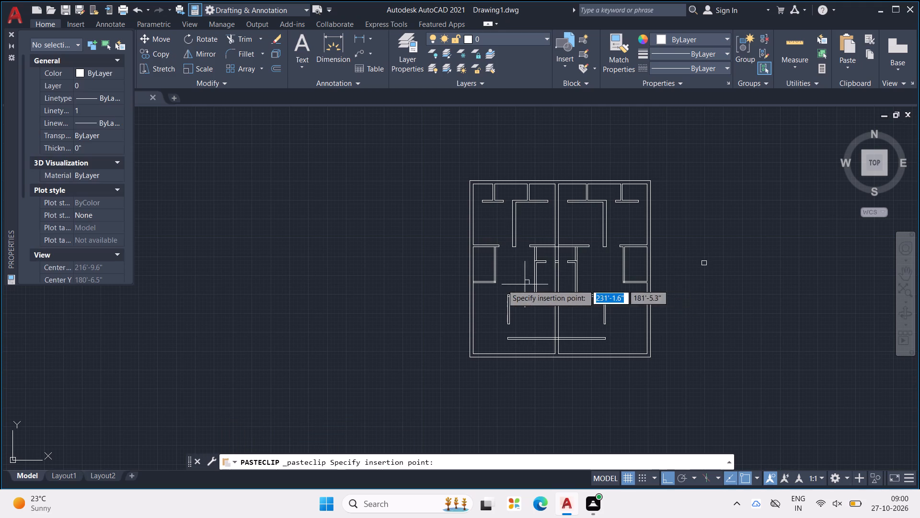
pyautogui.moveTo(495, 275); pyautogui.dragTo(552, 286, button='middle')
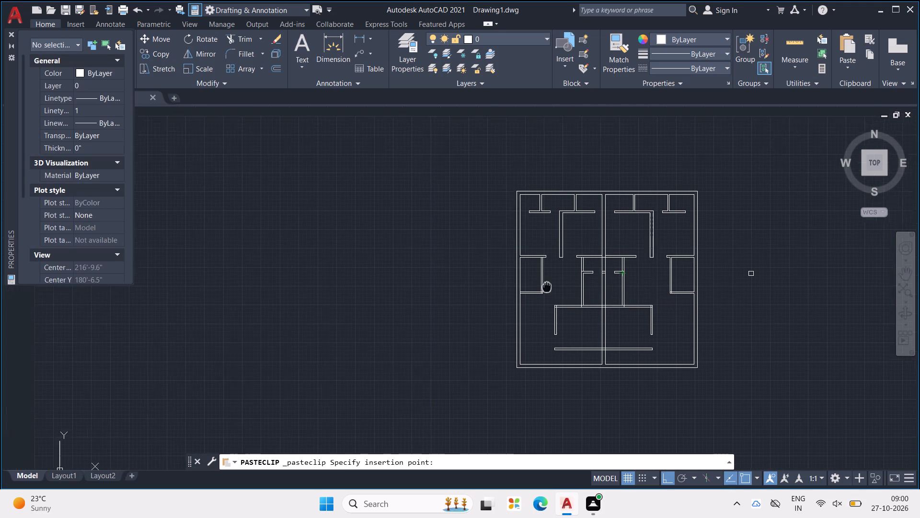
pyautogui.moveTo(552, 286); pyautogui.dragTo(585, 286, button='middle')
pyautogui.scroll(3, 683, 316)
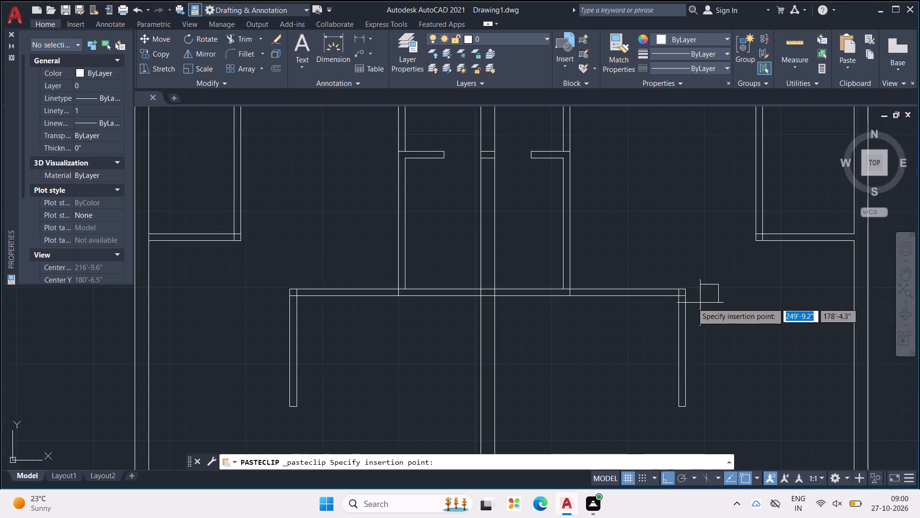
pyautogui.scroll(4, 688, 304)
pyautogui.click(670, 266)
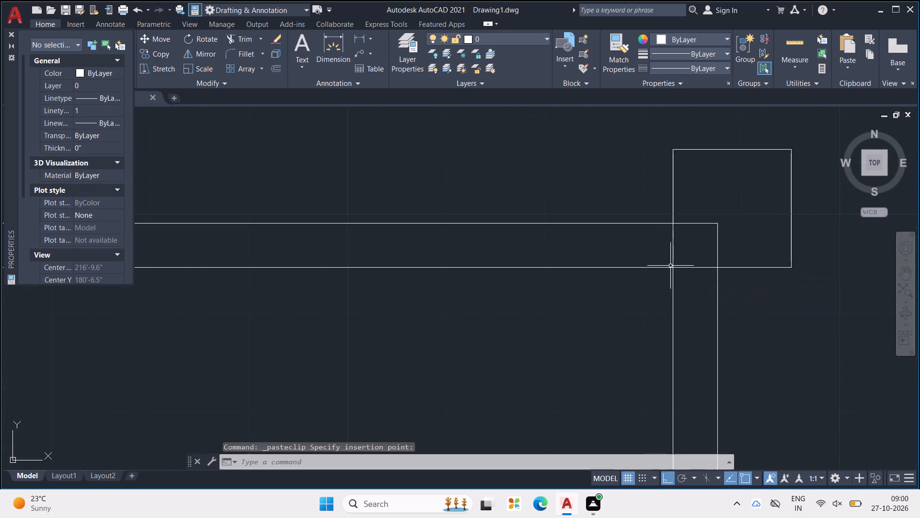
# Paste another 1' square with its lower-left corner on the lower-left outer corner of the right side room.
pyautogui.scroll(-4, 698, 270)
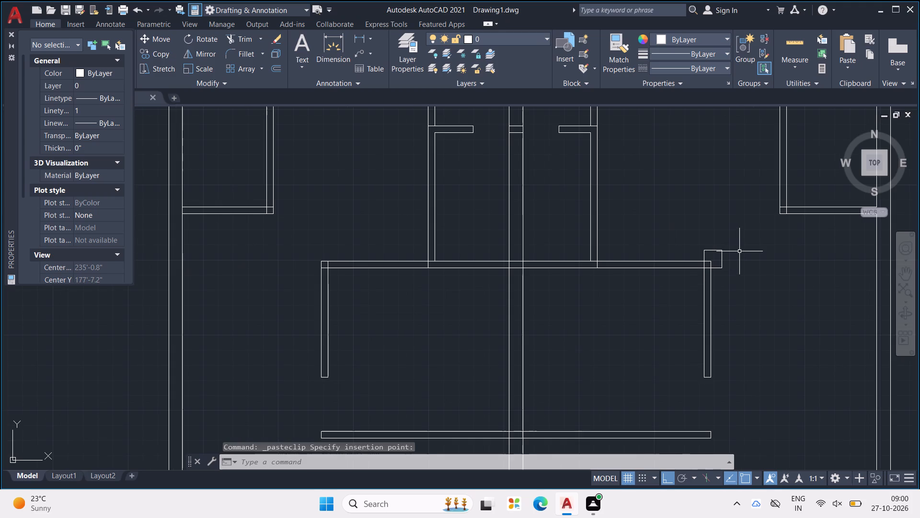
pyautogui.hotkey('ctrl', 'v')
pyautogui.moveTo(744, 224); pyautogui.dragTo(723, 266, button='middle')
pyautogui.scroll(-1, 723, 266)
pyautogui.scroll(1, 740, 252)
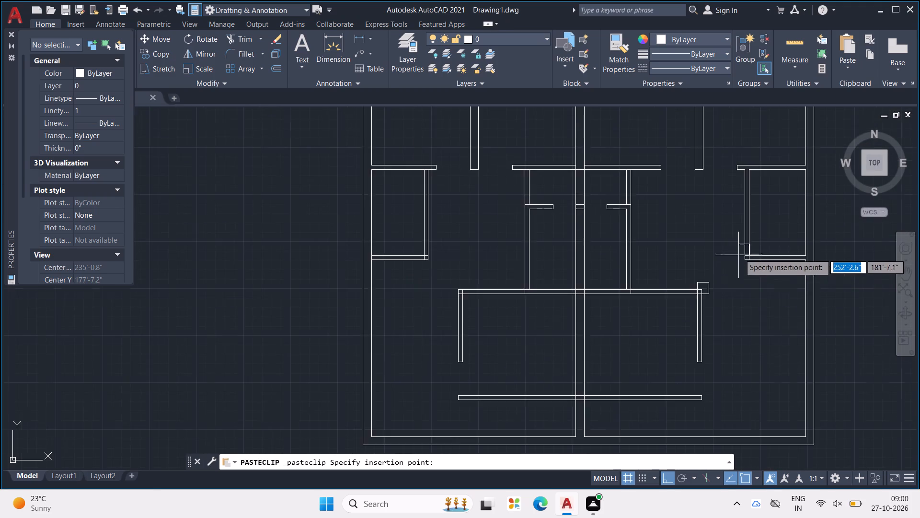
pyautogui.scroll(3, 740, 252)
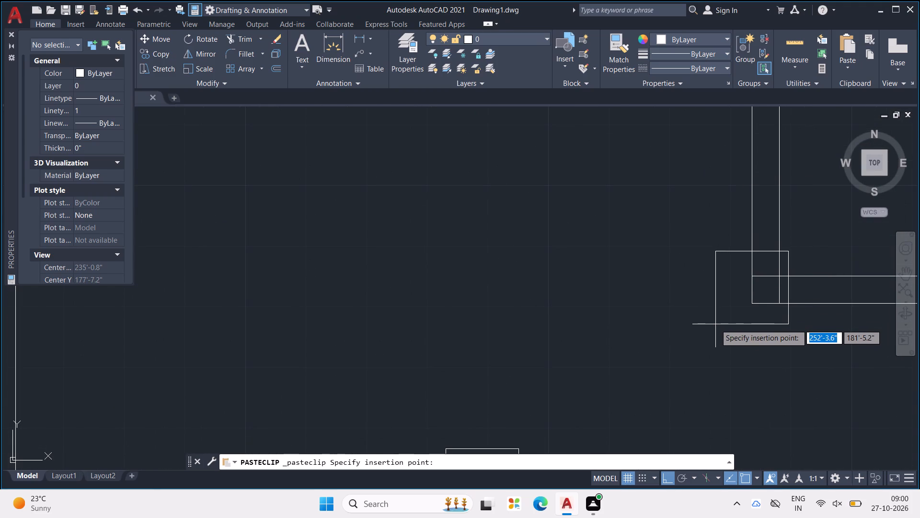
pyautogui.click(754, 300)
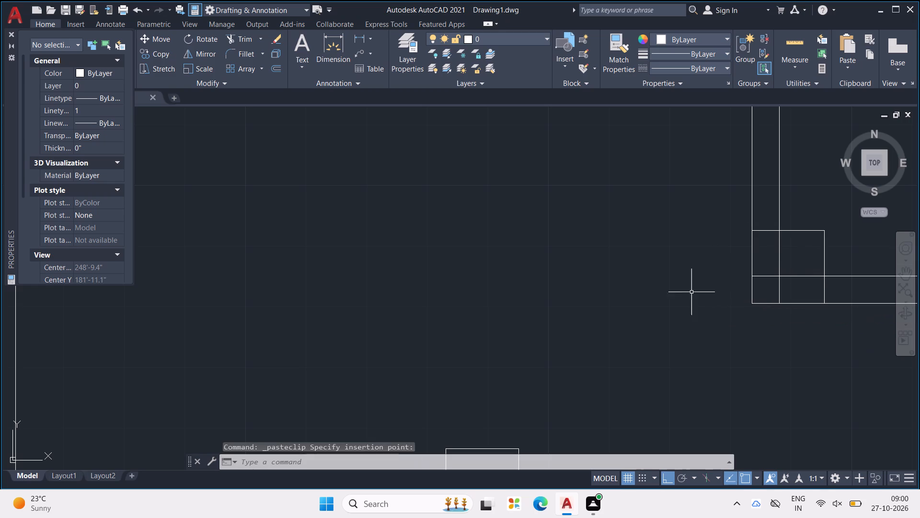
# Draw a vertical line from the lower-left end of the front horizontal partition down to the bottom wall's outer face.
pyautogui.scroll(-3, 680, 281)
pyautogui.moveTo(648, 284); pyautogui.dragTo(713, 265, button='middle')
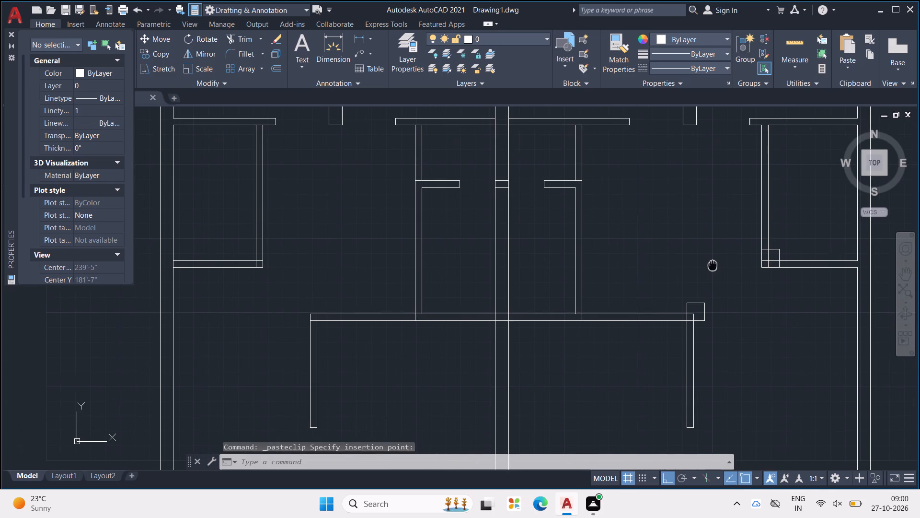
pyautogui.moveTo(713, 265); pyautogui.dragTo(717, 244, button='middle')
pyautogui.scroll(-3, 733, 232)
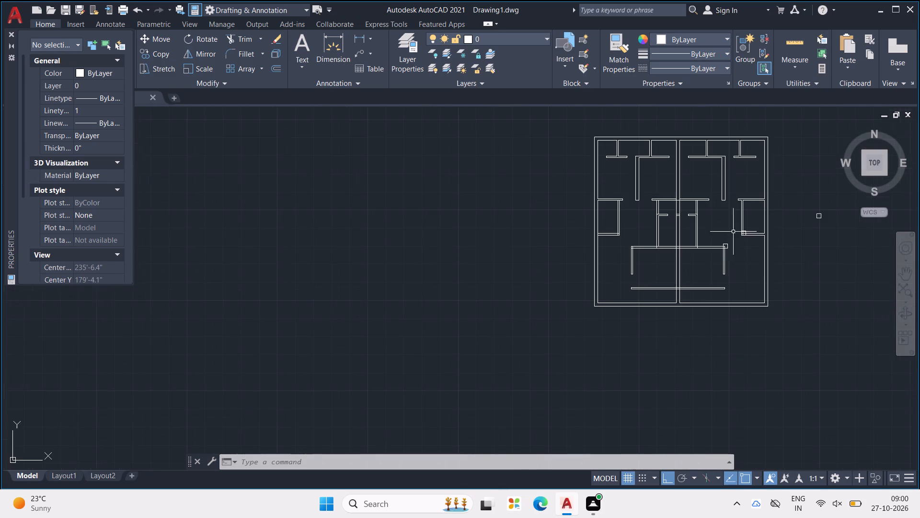
pyautogui.scroll(2, 619, 288)
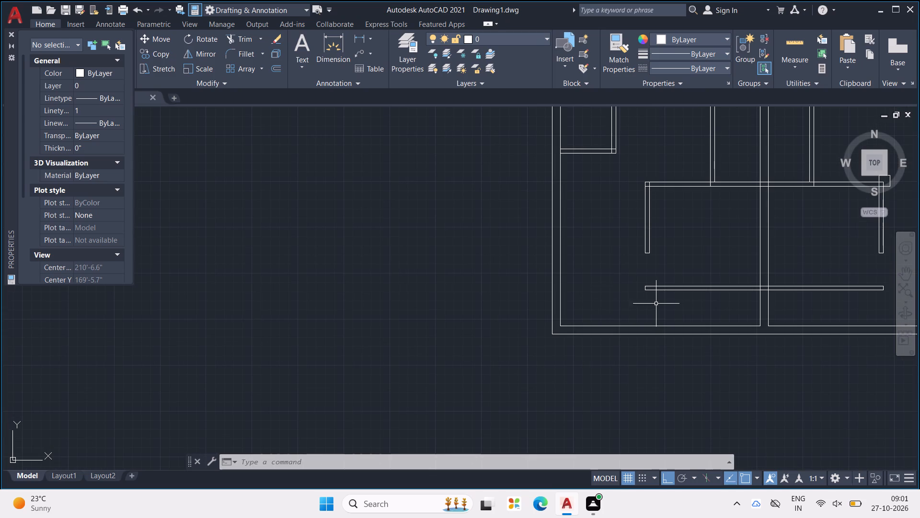
pyautogui.press('l')
pyautogui.press('Return')
pyautogui.scroll(2, 649, 300)
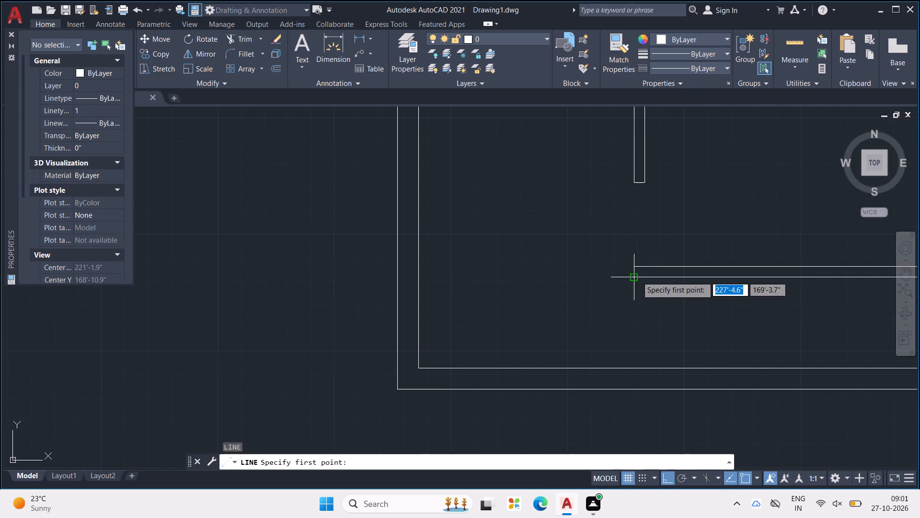
pyautogui.click(637, 276)
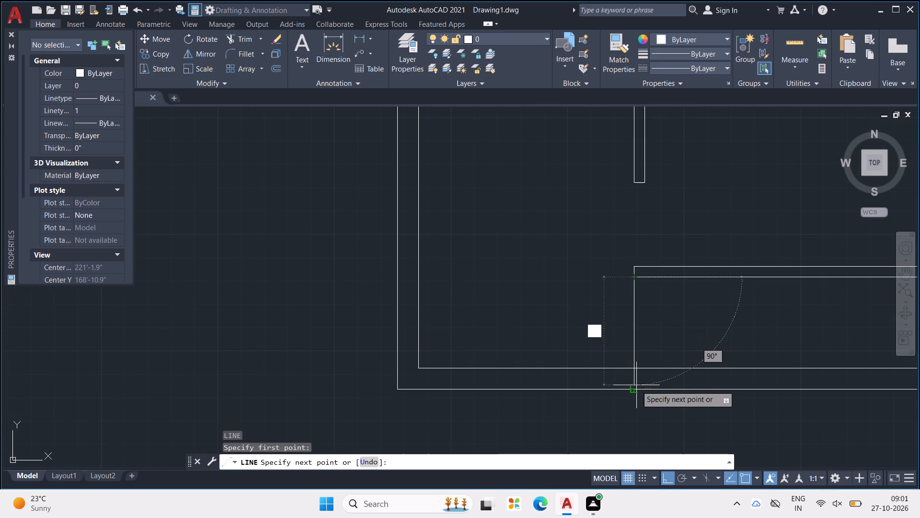
pyautogui.click(637, 386)
pyautogui.press('Escape')
pyautogui.press('Escape')
pyautogui.scroll(-3, 645, 361)
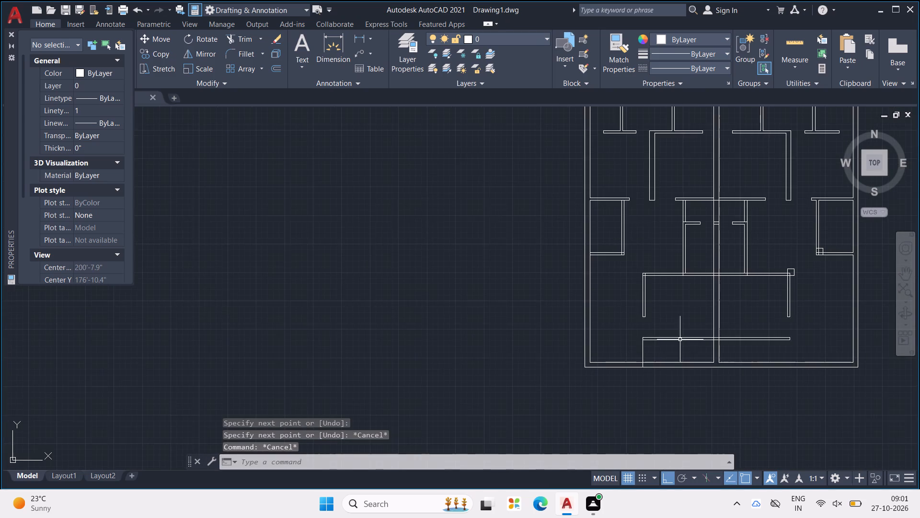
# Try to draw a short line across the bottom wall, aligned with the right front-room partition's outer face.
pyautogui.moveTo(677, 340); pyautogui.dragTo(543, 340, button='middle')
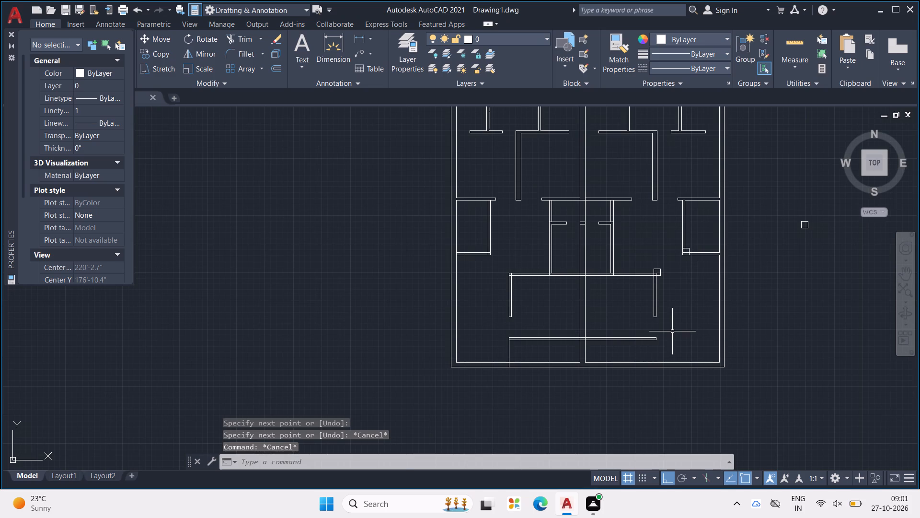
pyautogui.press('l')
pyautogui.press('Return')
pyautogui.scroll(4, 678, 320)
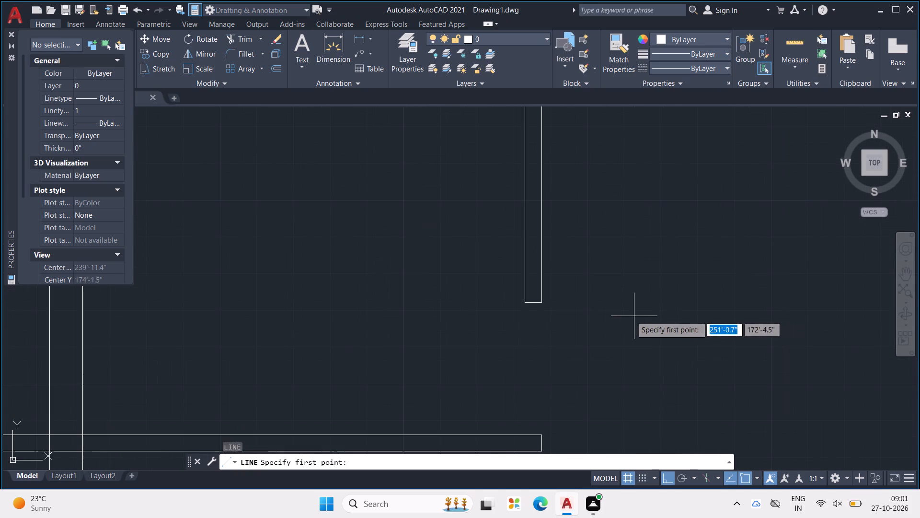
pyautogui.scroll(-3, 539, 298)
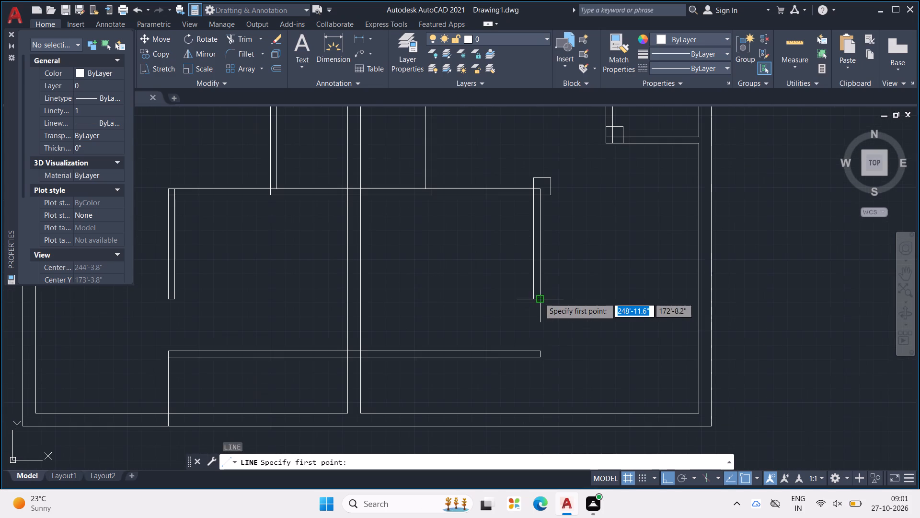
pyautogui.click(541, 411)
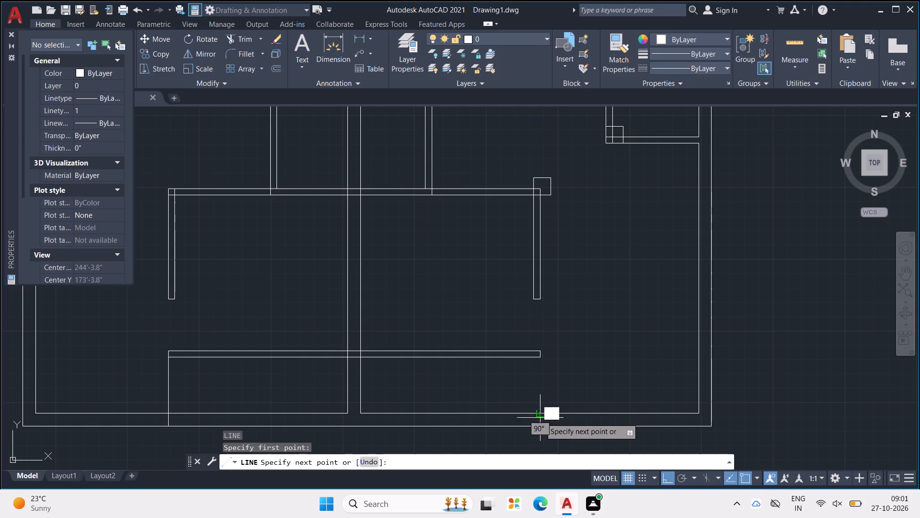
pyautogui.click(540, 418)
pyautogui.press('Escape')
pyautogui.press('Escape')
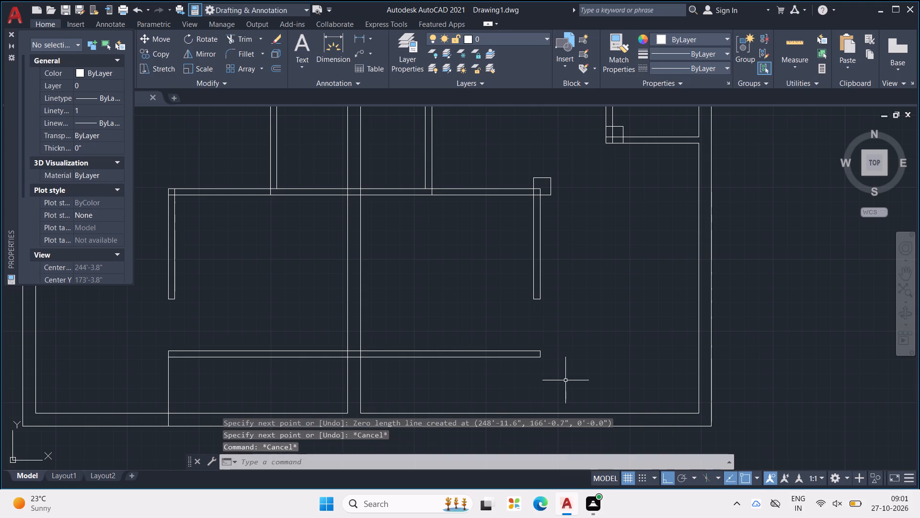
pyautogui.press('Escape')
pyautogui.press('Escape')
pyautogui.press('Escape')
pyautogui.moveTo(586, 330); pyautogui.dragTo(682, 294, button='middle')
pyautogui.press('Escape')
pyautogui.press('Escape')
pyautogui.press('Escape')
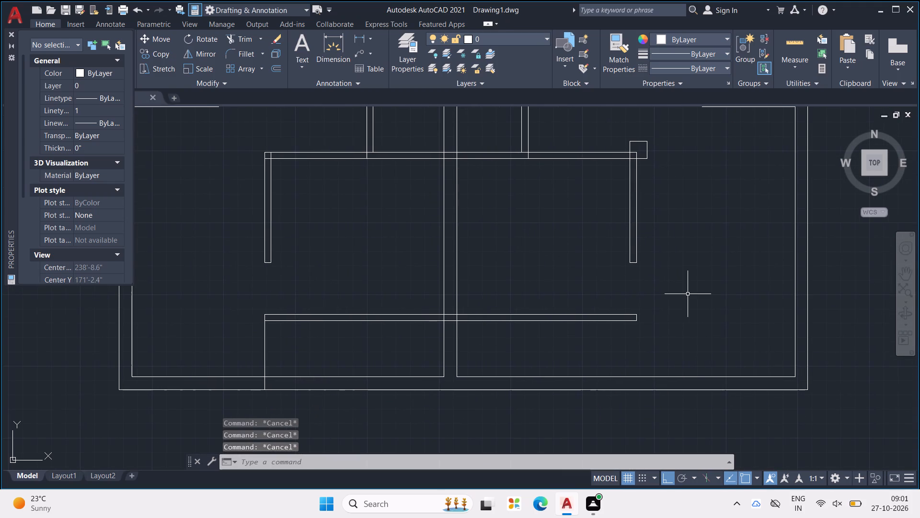
# Draw a 9" vertical line across the bottom wall's thickness, aligned with the right front-room partition's outer face.
pyautogui.press('l')
pyautogui.press('Return')
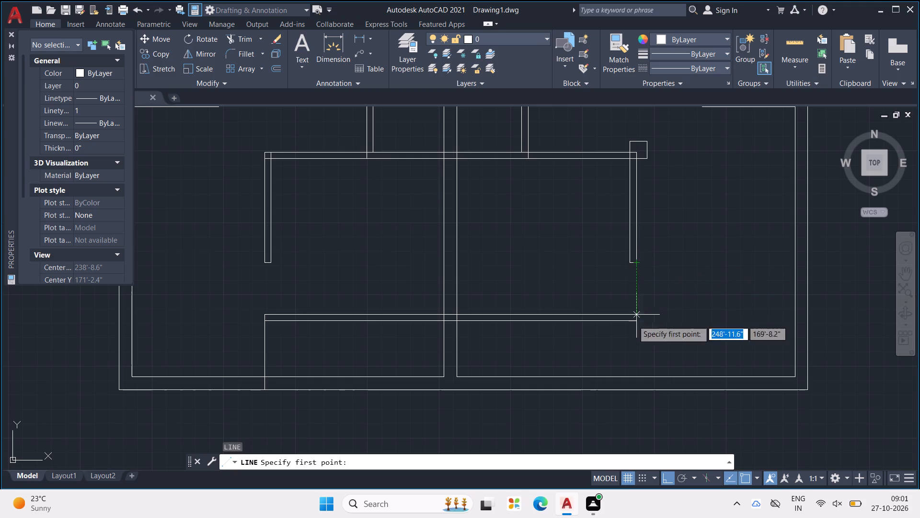
pyautogui.click(637, 374)
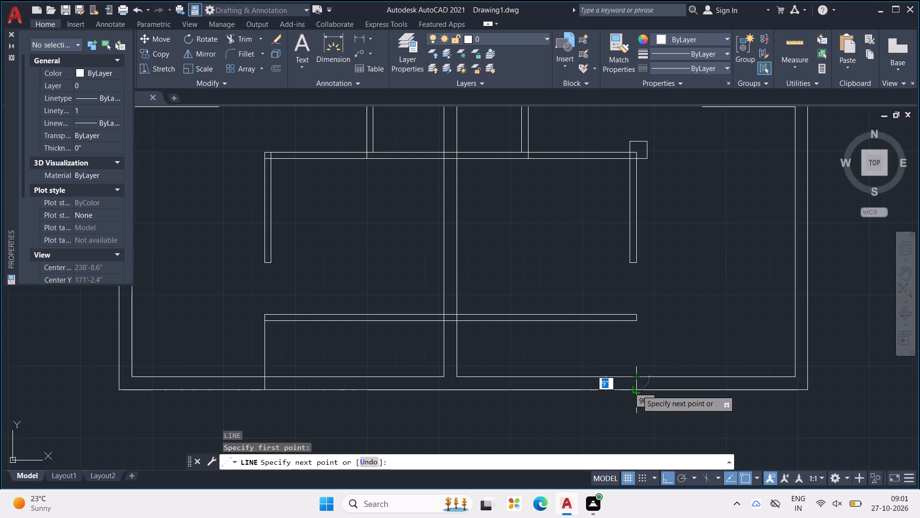
pyautogui.click(637, 390)
pyautogui.press('Escape')
pyautogui.press('Escape')
pyautogui.press('Escape')
pyautogui.scroll(-1, 573, 378)
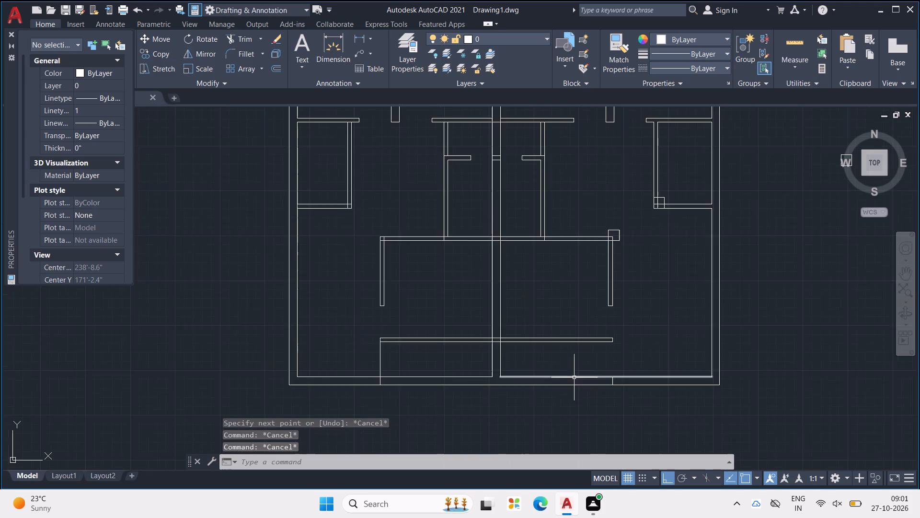
# Paste a 1' square with its lower-left corner on the floor plan's lower-left outer corner.
pyautogui.moveTo(575, 377); pyautogui.dragTo(711, 370, button='middle')
pyautogui.scroll(-1, 711, 370)
pyautogui.hotkey('ctrl', 'v')
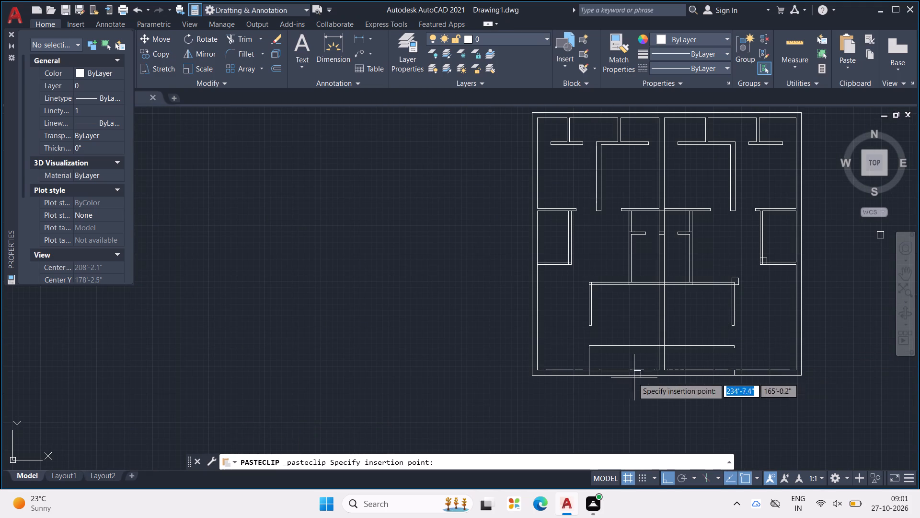
pyautogui.scroll(1, 549, 369)
pyautogui.moveTo(554, 346); pyautogui.dragTo(592, 330, button='middle')
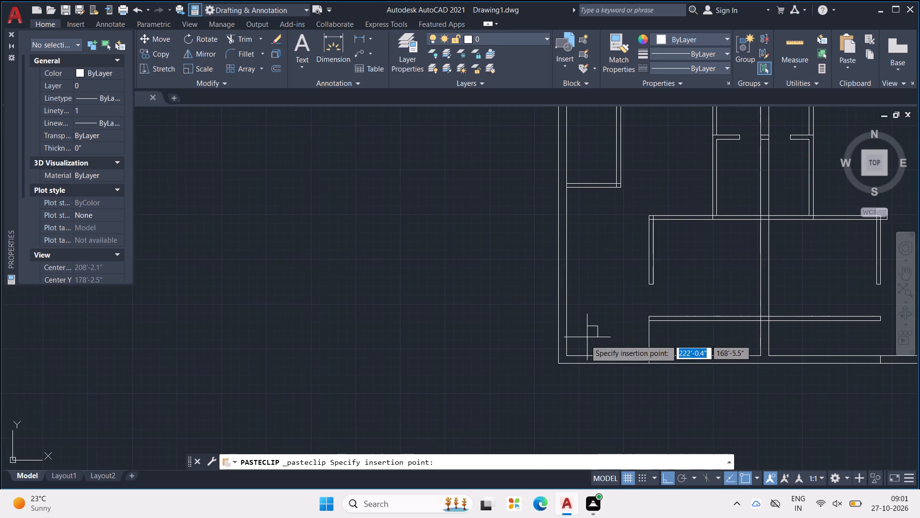
pyautogui.scroll(2, 581, 345)
pyautogui.click(516, 392)
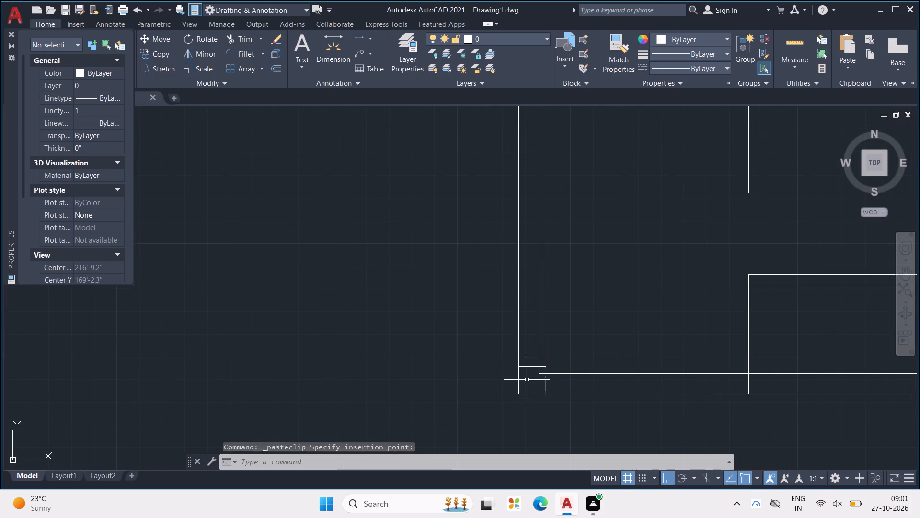
# Paste a 1' square with its lower-left corner where the left front-room vertical line meets the bottom wall's outer face.
pyautogui.hotkey('ctrl', 'v')
pyautogui.moveTo(586, 351); pyautogui.dragTo(585, 350, button='middle')
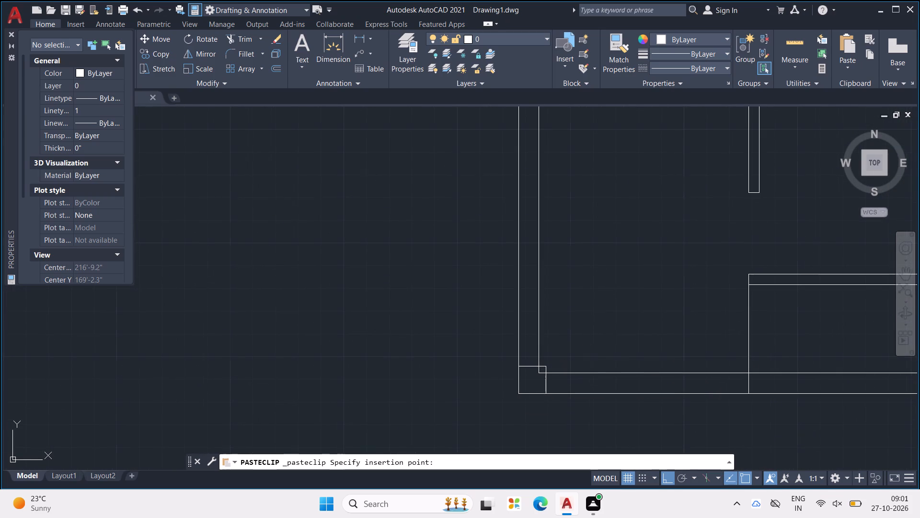
pyautogui.moveTo(585, 350); pyautogui.dragTo(489, 354, button='middle')
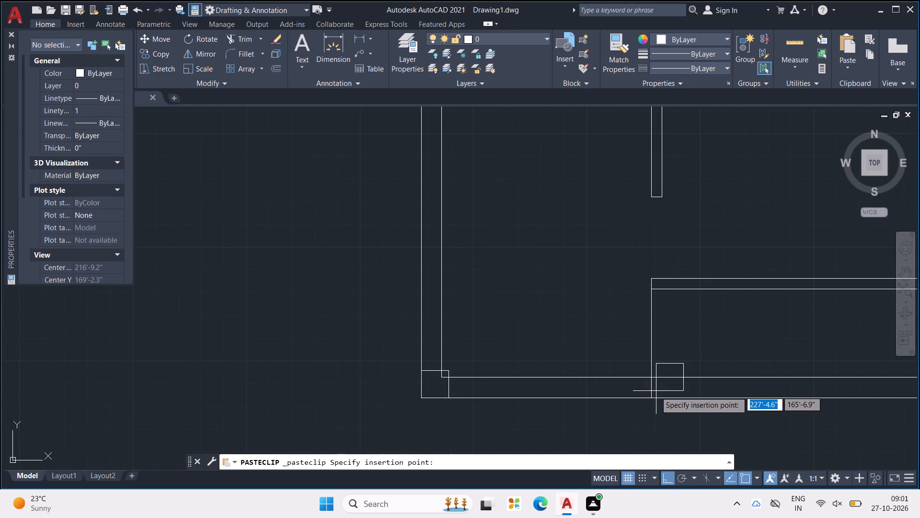
pyautogui.click(653, 394)
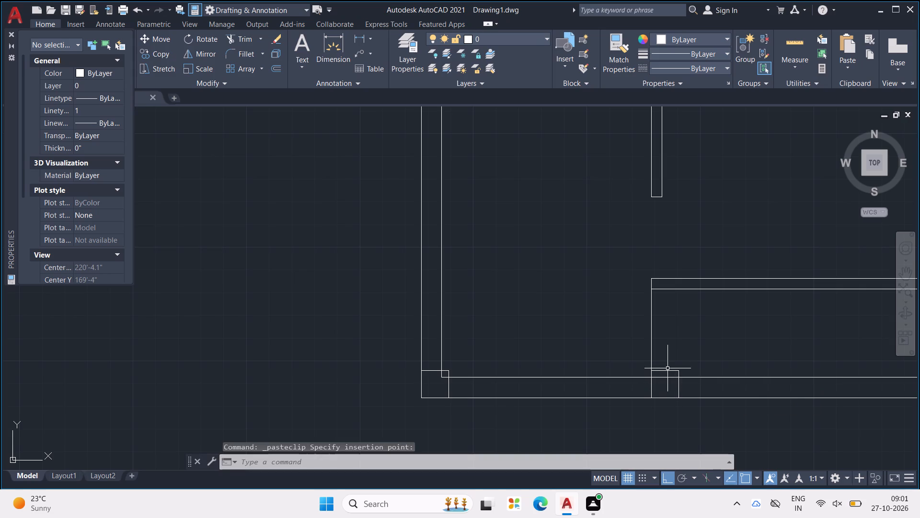
# Paste a 1' square on the bottom wall's outer face, its lower-left corner about 1' left of the short 9" line.
pyautogui.hotkey('ctrl', 'v')
pyautogui.moveTo(667, 365); pyautogui.dragTo(561, 372, button='middle')
pyautogui.scroll(-1, 666, 365)
pyautogui.scroll(-2, 569, 367)
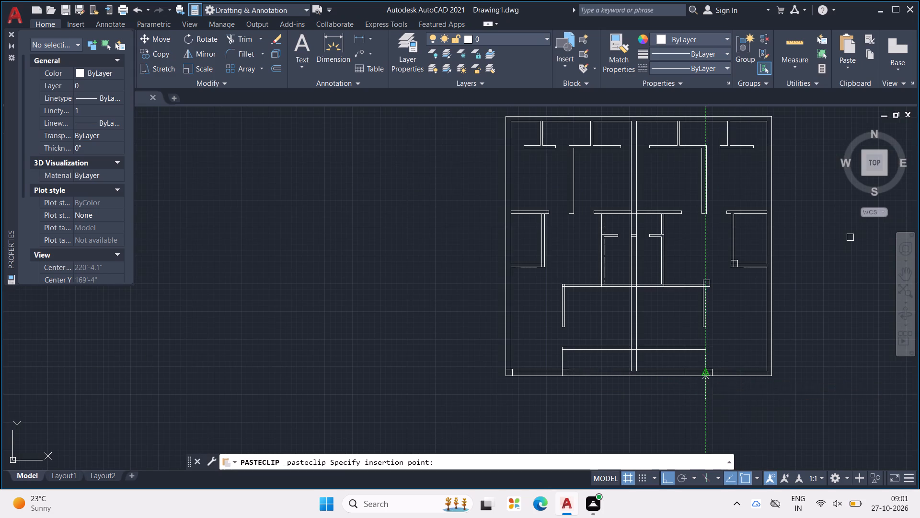
pyautogui.scroll(2, 702, 379)
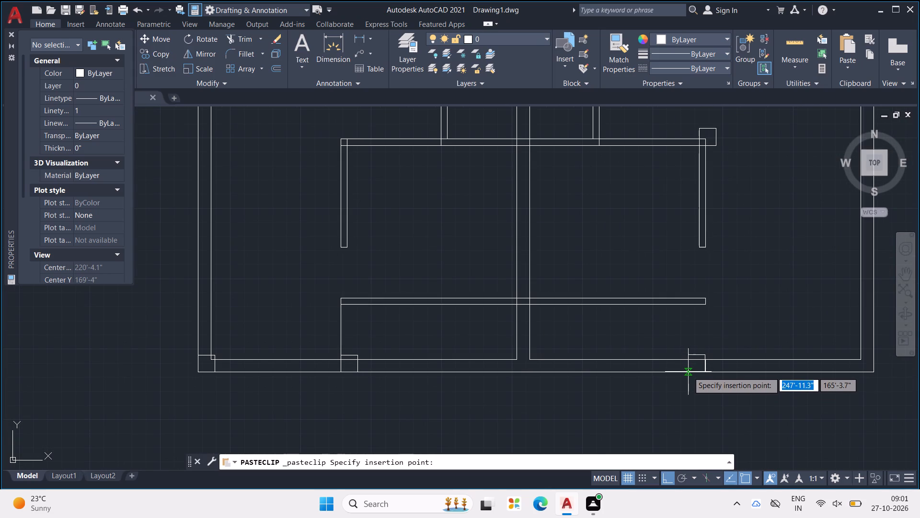
pyautogui.scroll(2, 688, 372)
pyautogui.click(688, 372)
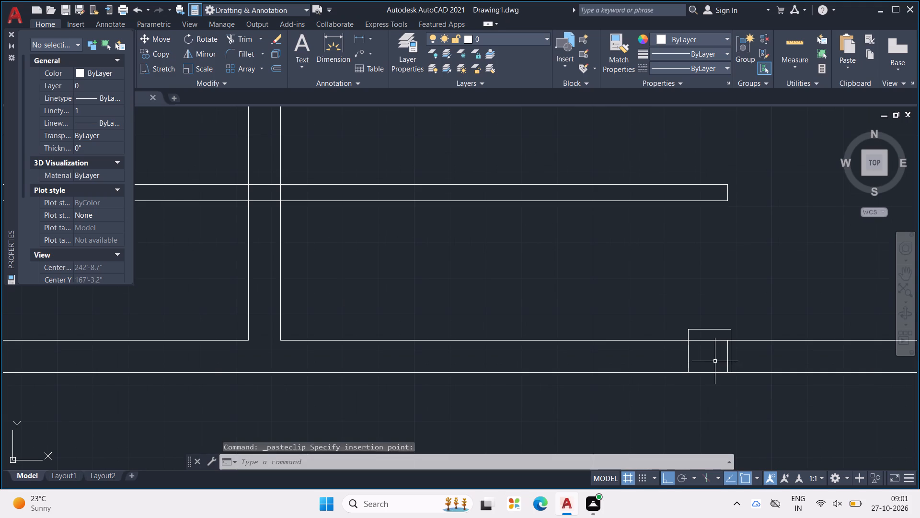
# Paste a 1' square with its lower-left corner on the left exterior wall's outer face, level with the left side room's bottom wall.
pyautogui.scroll(-2, 719, 346)
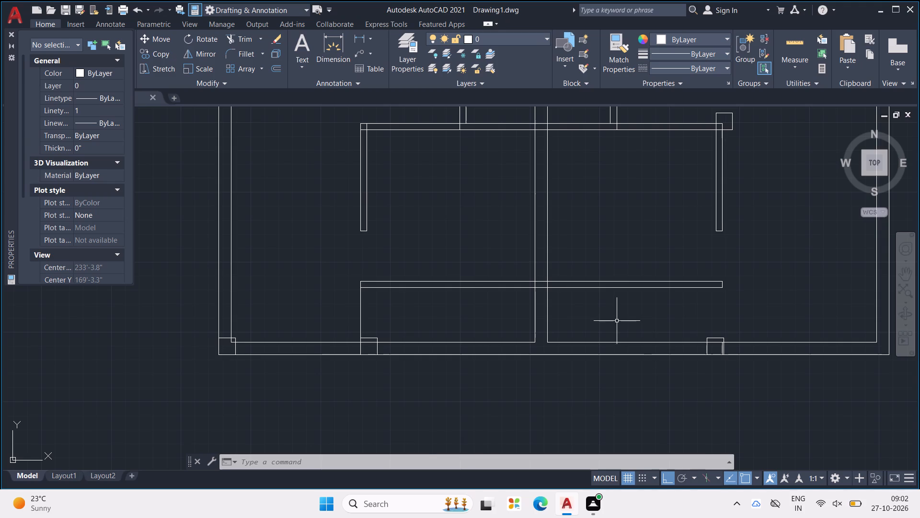
pyautogui.scroll(-1, 610, 322)
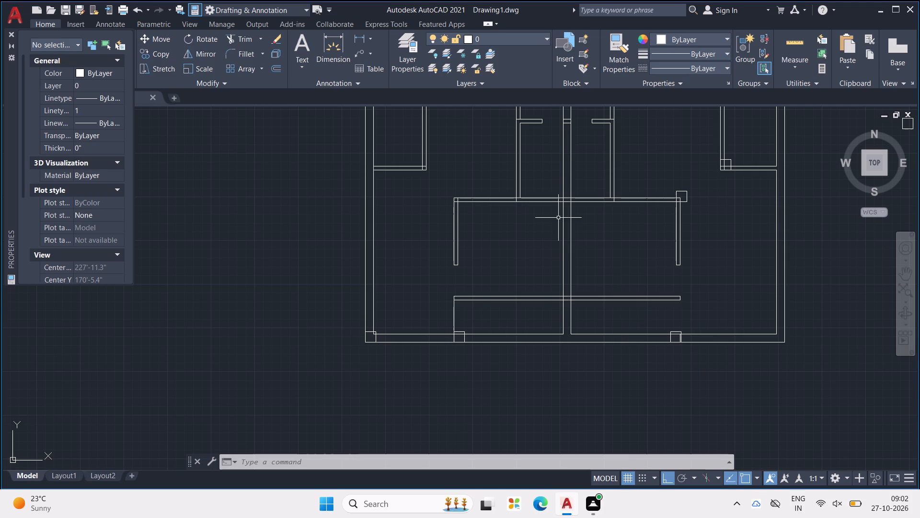
pyautogui.moveTo(587, 248); pyautogui.dragTo(662, 258, button='middle')
pyautogui.scroll(-1, 587, 248)
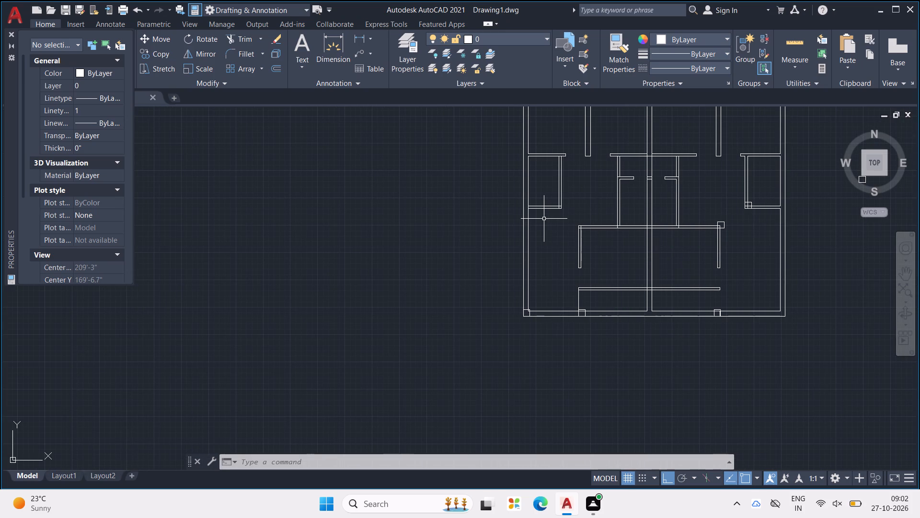
pyautogui.hotkey('ctrl', 'v')
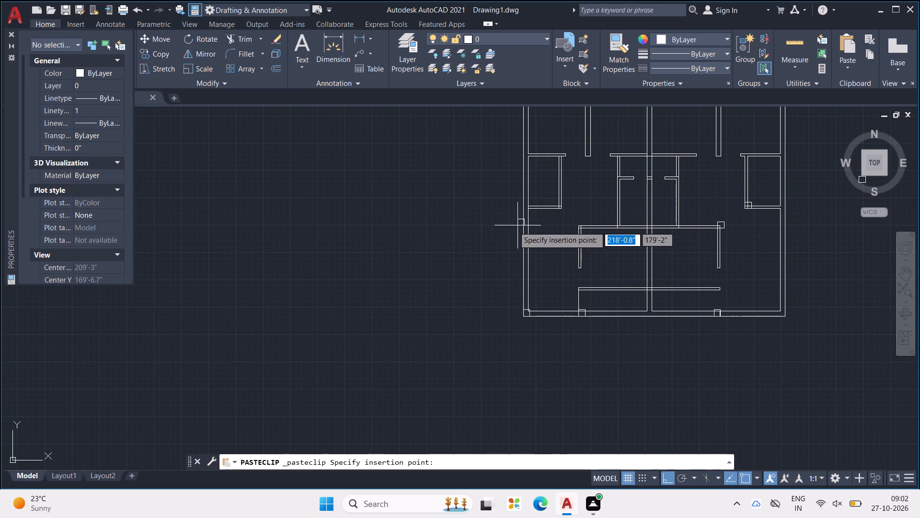
pyautogui.scroll(2, 504, 243)
pyautogui.moveTo(606, 125); pyautogui.dragTo(590, 188, button='middle')
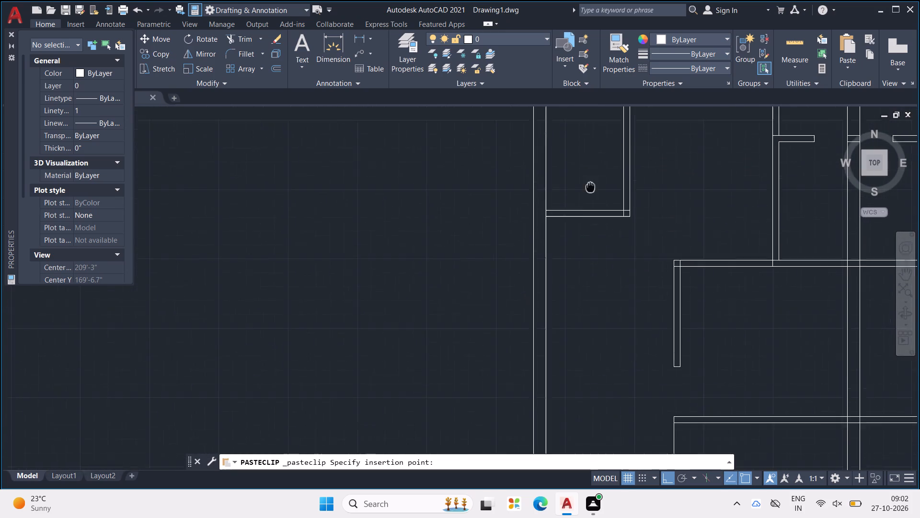
pyautogui.moveTo(590, 188); pyautogui.dragTo(578, 226, button='middle')
pyautogui.scroll(3, 551, 230)
pyautogui.moveTo(503, 274); pyautogui.dragTo(657, 271, button='middle')
pyautogui.scroll(-1, 657, 271)
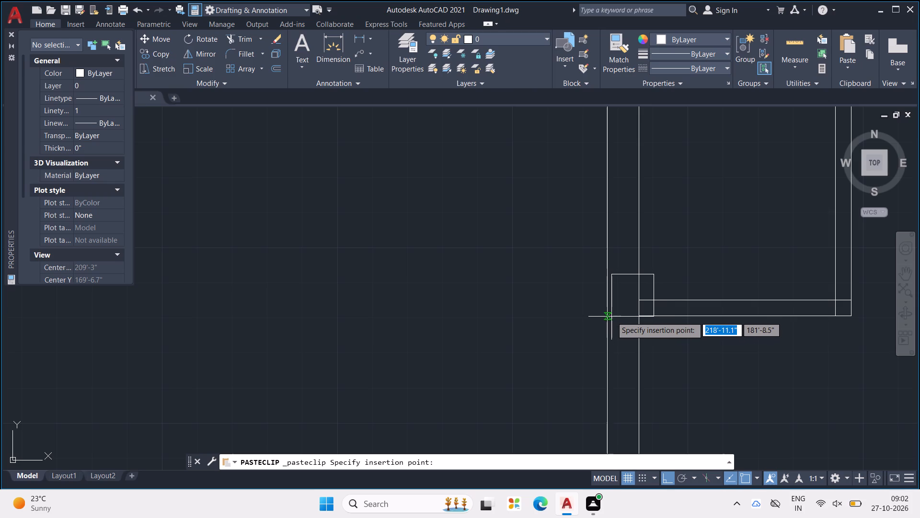
pyautogui.click(611, 317)
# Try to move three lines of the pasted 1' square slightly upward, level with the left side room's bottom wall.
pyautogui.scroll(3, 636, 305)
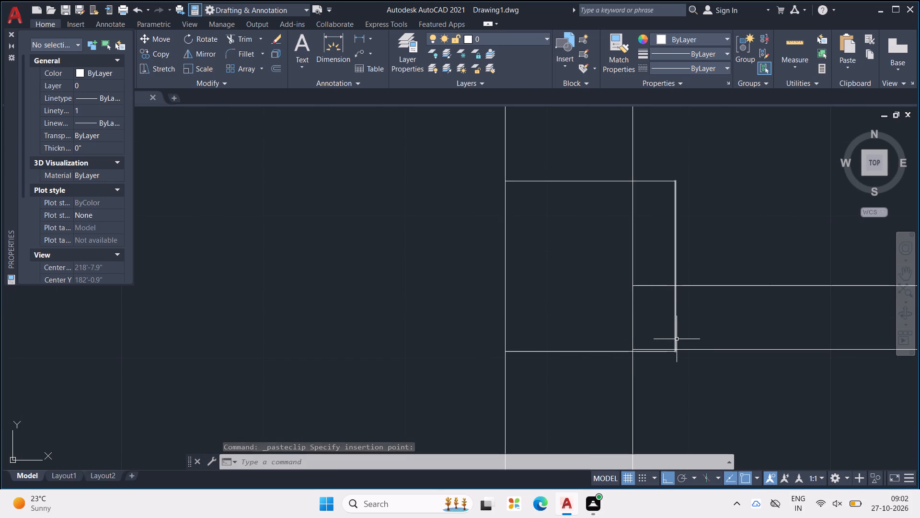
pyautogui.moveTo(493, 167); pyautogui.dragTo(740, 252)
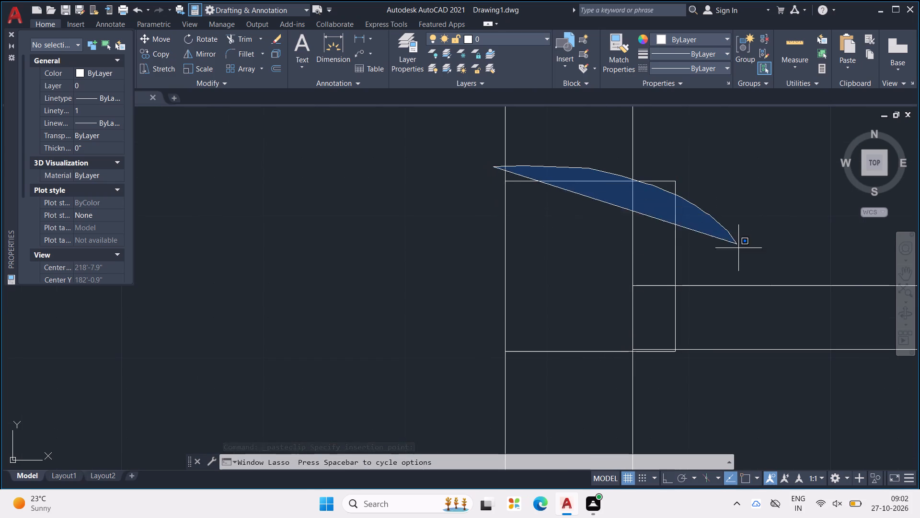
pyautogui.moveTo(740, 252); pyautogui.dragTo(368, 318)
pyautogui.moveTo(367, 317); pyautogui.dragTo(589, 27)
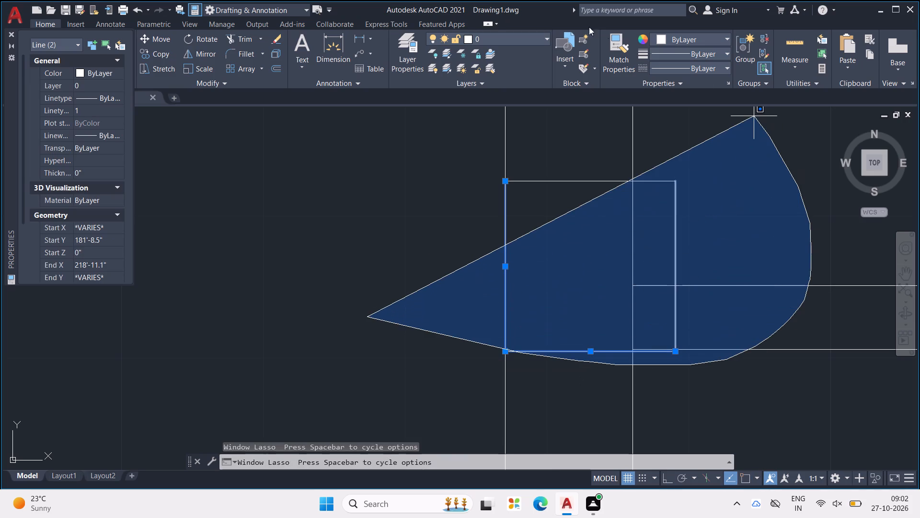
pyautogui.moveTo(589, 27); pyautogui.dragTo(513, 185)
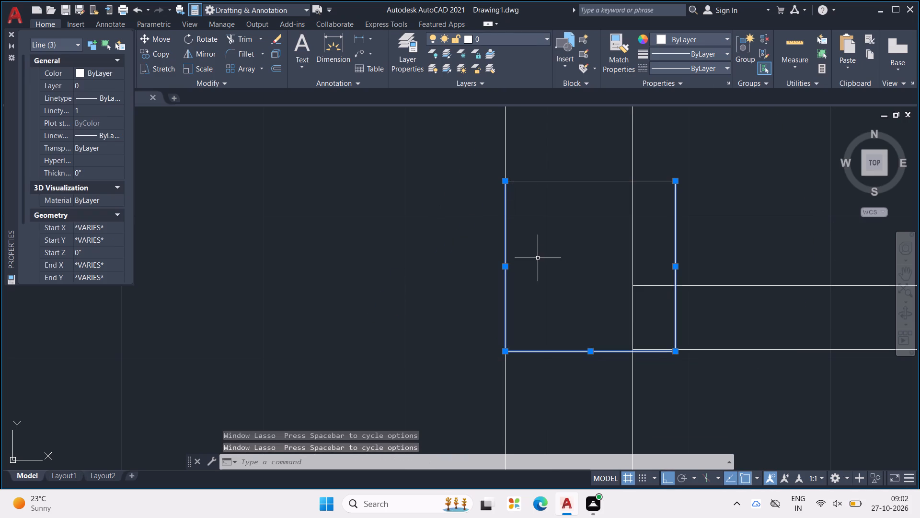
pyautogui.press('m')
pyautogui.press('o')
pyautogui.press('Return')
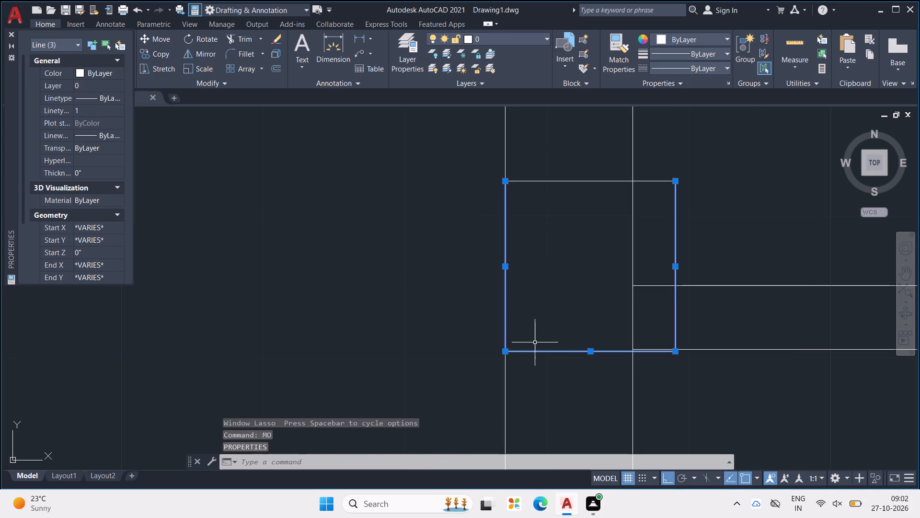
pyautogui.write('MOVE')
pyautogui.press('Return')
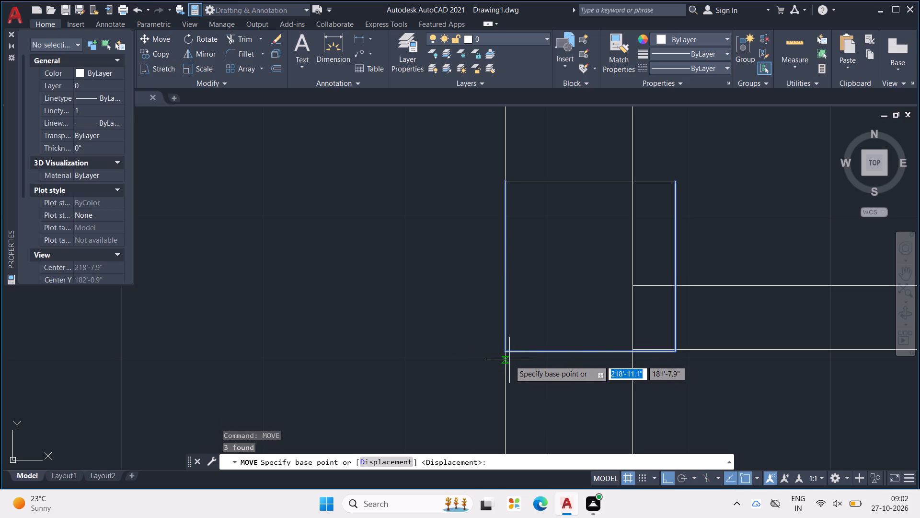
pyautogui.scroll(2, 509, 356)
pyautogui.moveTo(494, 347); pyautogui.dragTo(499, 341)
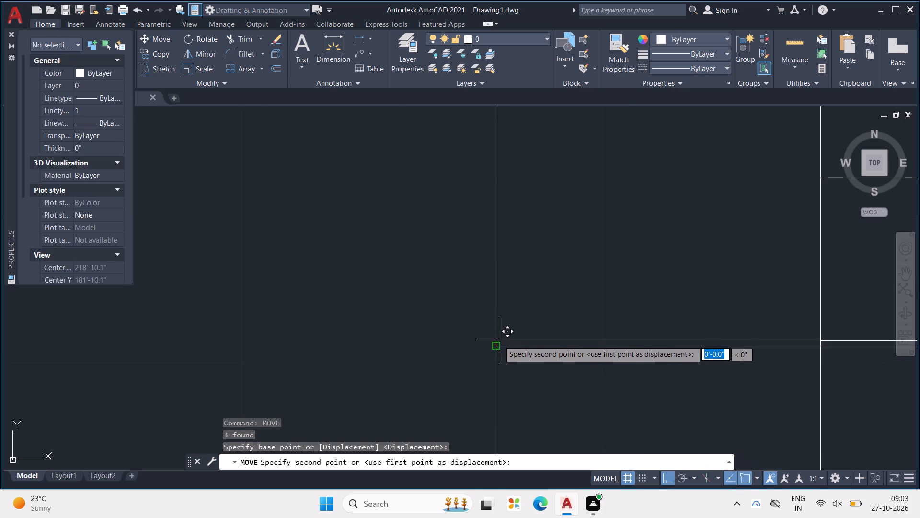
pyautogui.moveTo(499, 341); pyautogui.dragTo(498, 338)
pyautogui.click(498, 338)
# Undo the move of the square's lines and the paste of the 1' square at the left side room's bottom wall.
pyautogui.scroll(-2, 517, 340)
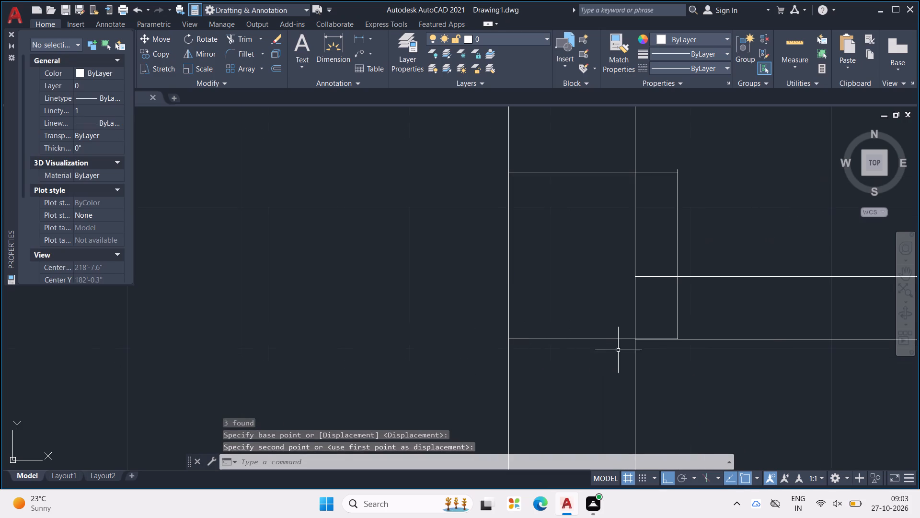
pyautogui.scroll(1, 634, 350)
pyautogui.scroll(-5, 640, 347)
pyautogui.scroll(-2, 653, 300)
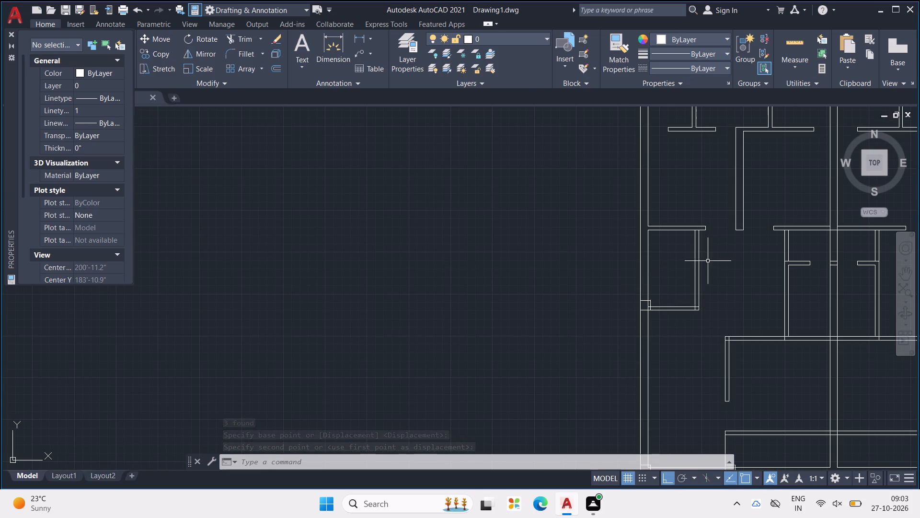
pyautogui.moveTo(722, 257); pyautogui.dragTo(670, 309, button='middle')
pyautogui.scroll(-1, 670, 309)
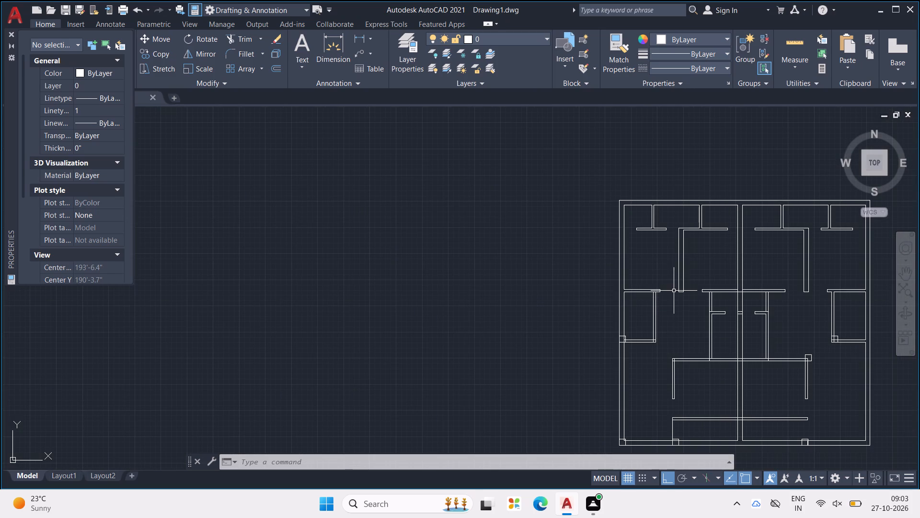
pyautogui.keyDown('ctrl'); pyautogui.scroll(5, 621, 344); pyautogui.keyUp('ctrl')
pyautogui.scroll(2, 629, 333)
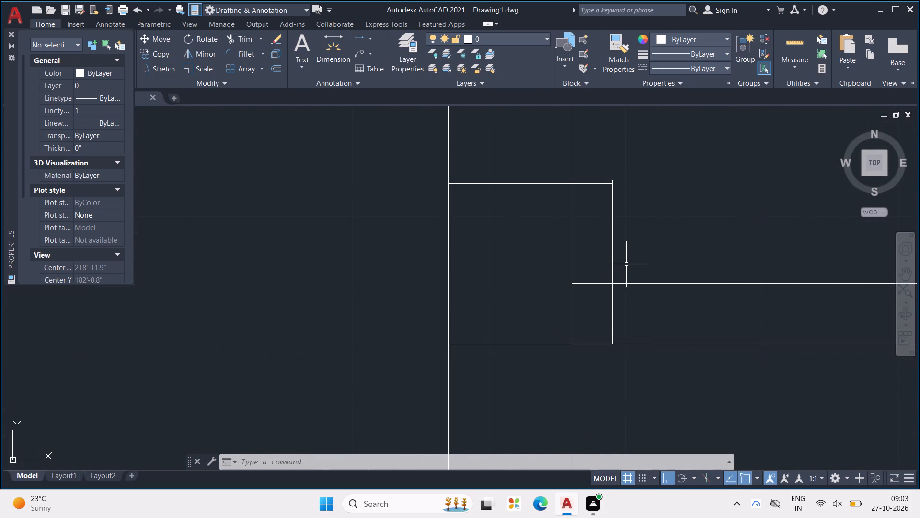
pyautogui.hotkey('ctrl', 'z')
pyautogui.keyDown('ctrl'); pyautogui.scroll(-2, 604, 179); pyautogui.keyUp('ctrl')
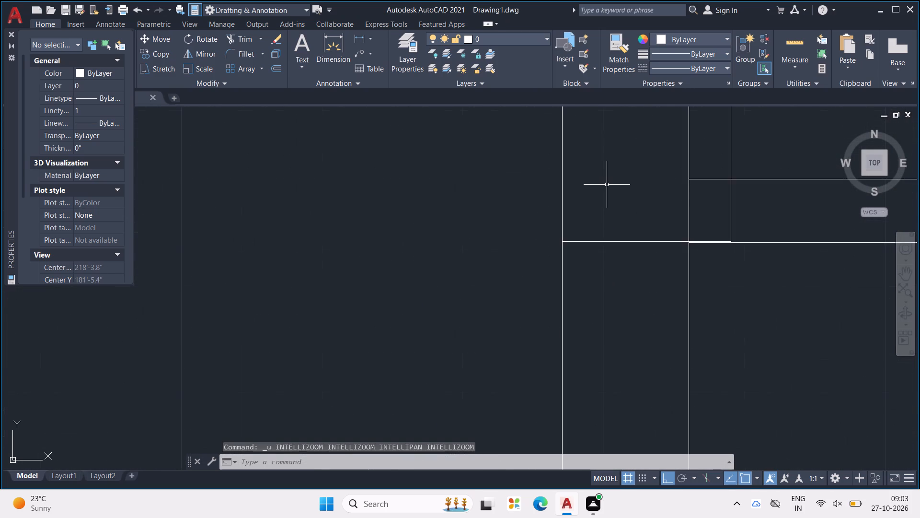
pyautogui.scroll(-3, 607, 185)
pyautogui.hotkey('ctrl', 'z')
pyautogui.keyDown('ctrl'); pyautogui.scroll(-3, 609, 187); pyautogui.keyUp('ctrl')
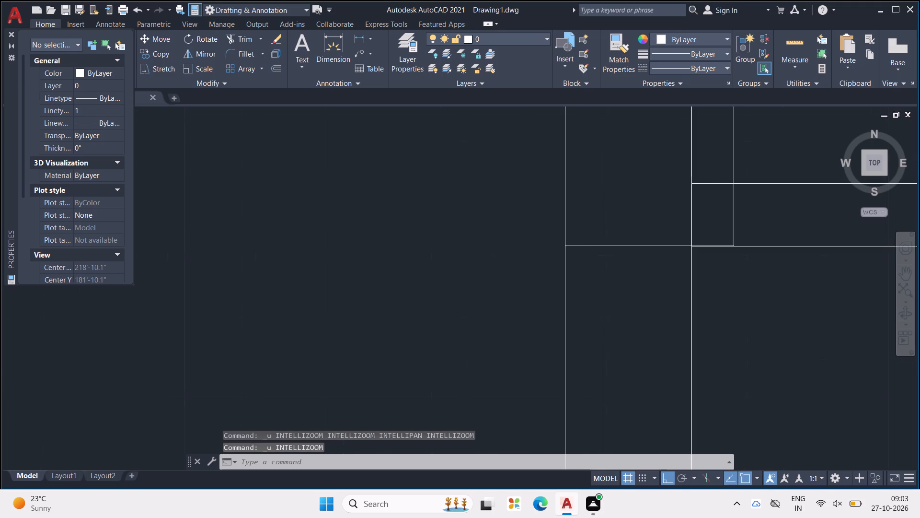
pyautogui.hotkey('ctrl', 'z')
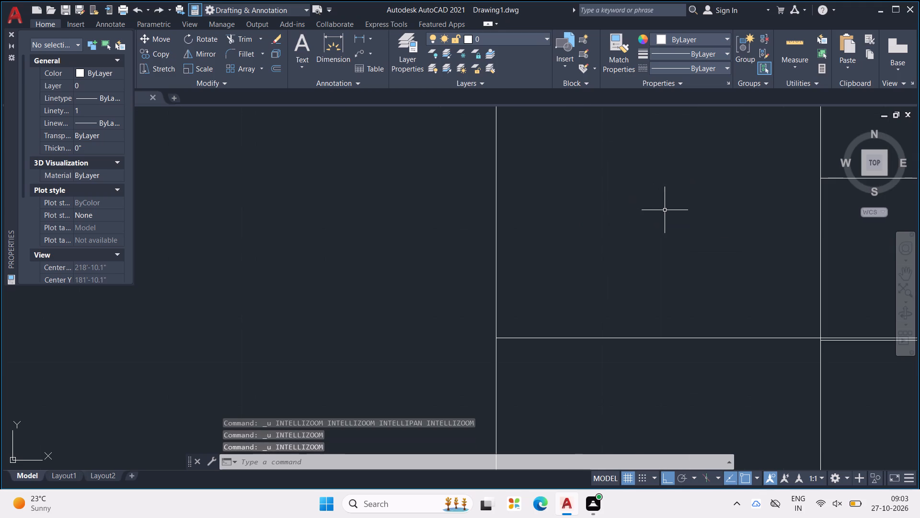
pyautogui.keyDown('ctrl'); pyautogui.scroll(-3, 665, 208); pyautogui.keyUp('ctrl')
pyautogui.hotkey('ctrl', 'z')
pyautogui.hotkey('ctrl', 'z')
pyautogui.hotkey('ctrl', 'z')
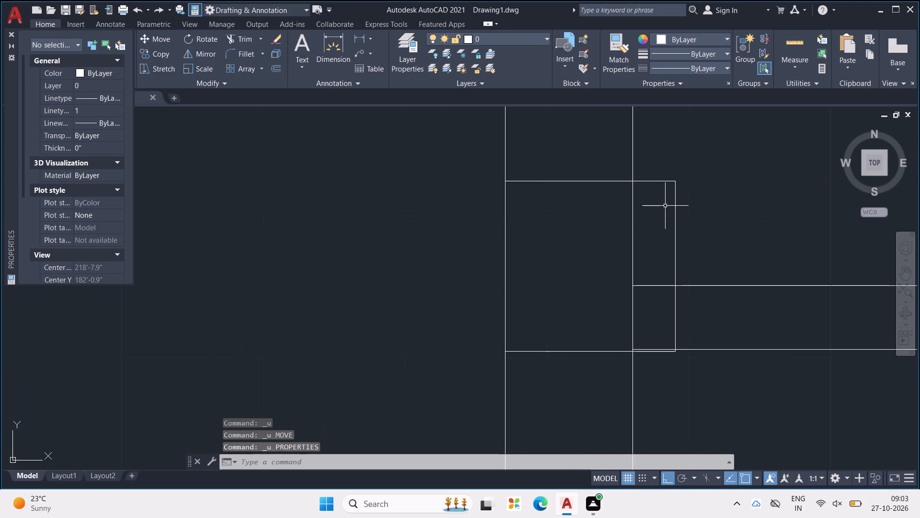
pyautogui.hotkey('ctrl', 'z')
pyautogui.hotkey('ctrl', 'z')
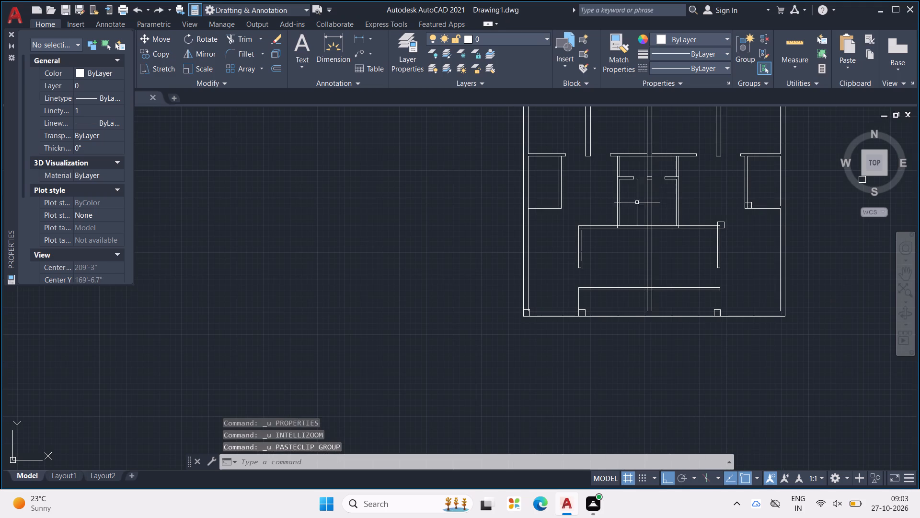
# Draw a horizontal line about 2'-5" long extending the left side room's bottom wall outer face leftward across the exterior wall.
pyautogui.keyDown('ctrl'); pyautogui.scroll(1, 548, 202); pyautogui.keyUp('ctrl')
pyautogui.scroll(1, 534, 201)
pyautogui.press('l')
pyautogui.press('Return')
pyautogui.scroll(2, 506, 209)
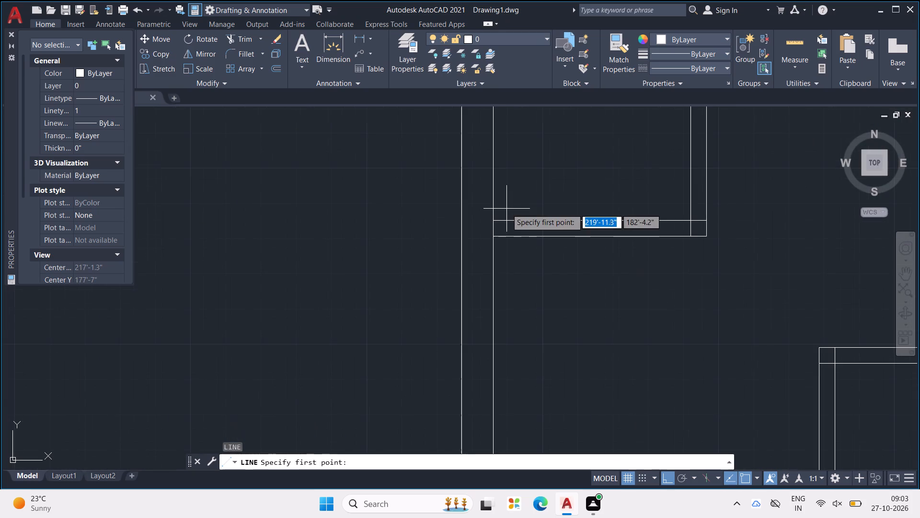
pyautogui.moveTo(508, 210); pyautogui.dragTo(557, 219, button='middle')
pyautogui.click(541, 247)
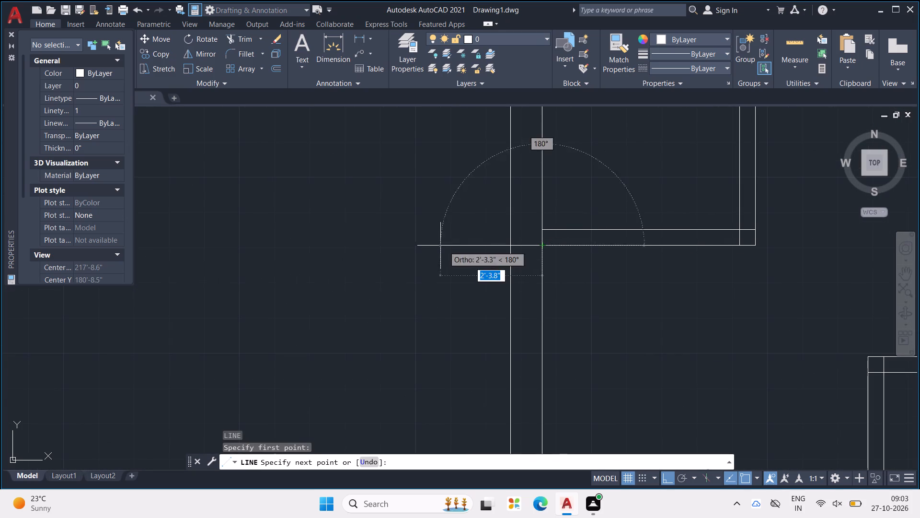
pyautogui.click(434, 245)
pyautogui.press('Escape')
# Paste a 1' square with its lower-left corner where the new horizontal line meets the left exterior wall's outer face.
pyautogui.hotkey('ctrl', 'v')
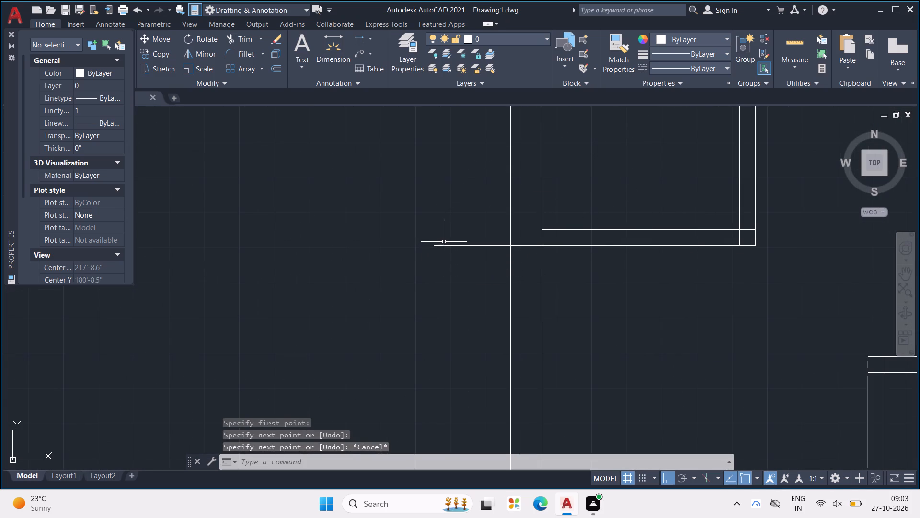
pyautogui.scroll(1, 568, 245)
pyautogui.moveTo(556, 217); pyautogui.dragTo(620, 247, button='middle')
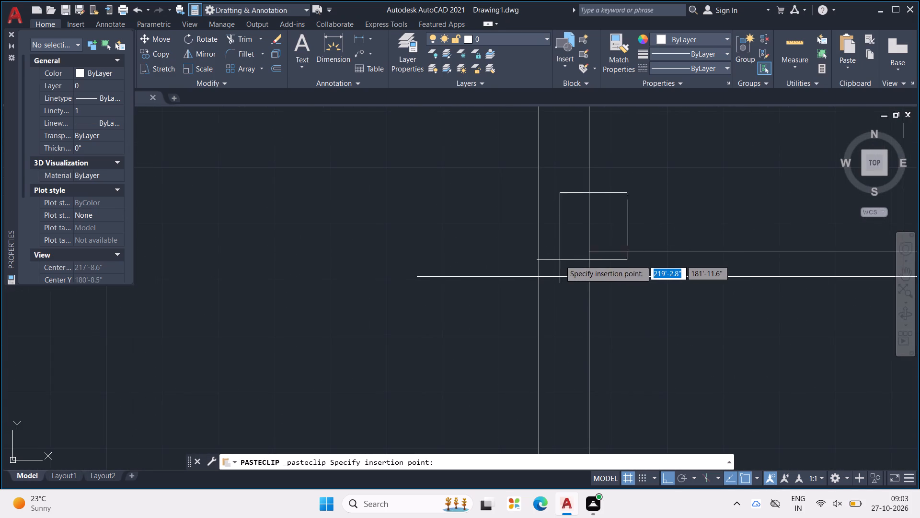
pyautogui.click(540, 274)
# Paste a 1' square into the floor plan's upper-left outer corner, its top and left edges on the walls' outer faces.
pyautogui.scroll(-2, 599, 246)
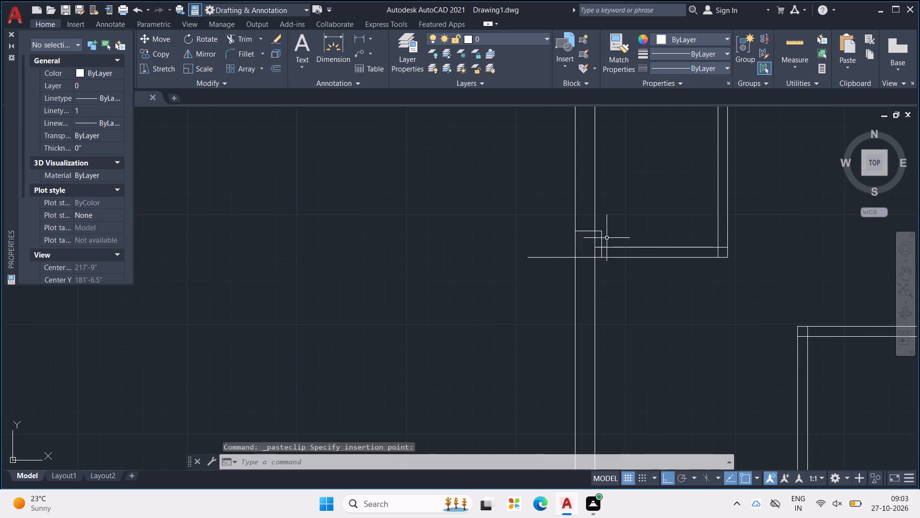
pyautogui.scroll(-4, 667, 186)
pyautogui.moveTo(667, 186); pyautogui.dragTo(650, 276, button='middle')
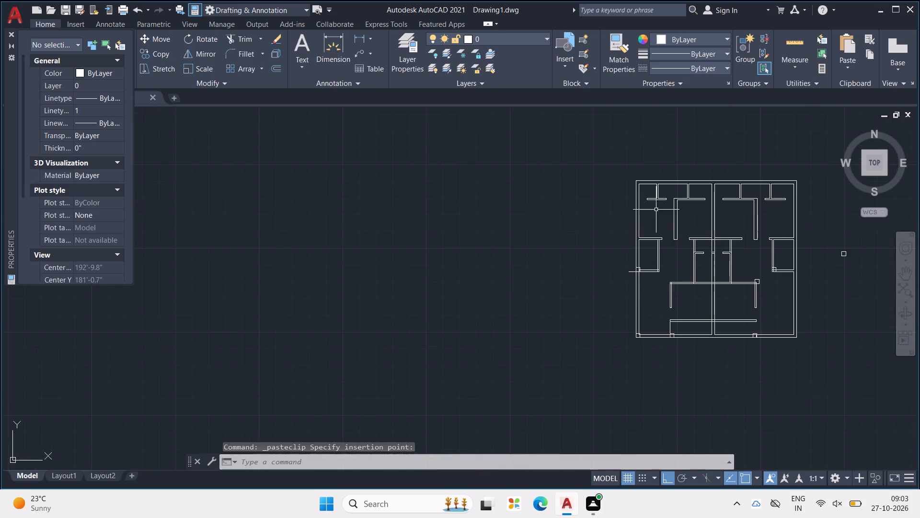
pyautogui.scroll(3, 643, 153)
pyautogui.hotkey('ctrl', 'v')
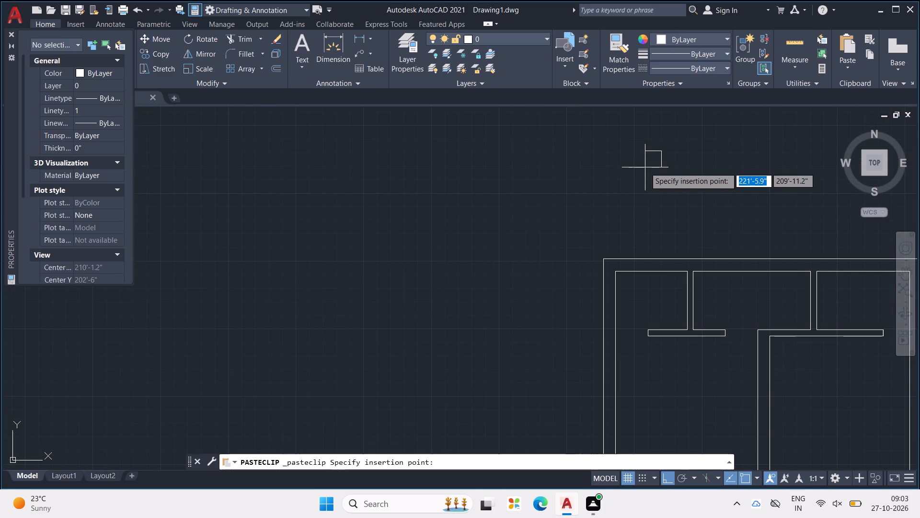
pyautogui.keyDown('ctrl'); pyautogui.scroll(2, 645, 167); pyautogui.keyUp('ctrl')
pyautogui.moveTo(612, 266); pyautogui.dragTo(646, 151, button='middle')
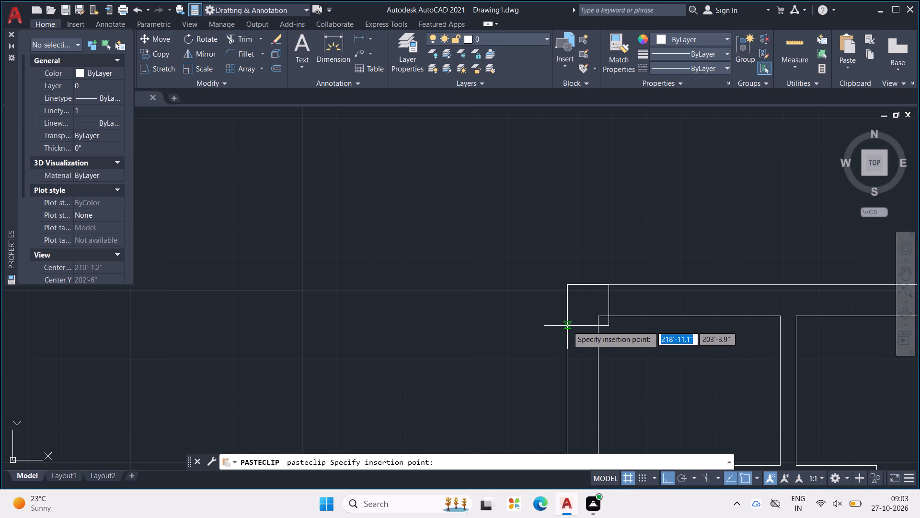
pyautogui.click(567, 326)
# Paste a 1' square with its lower-left corner on the left wall's outer face, level with the side room top wall's lower face.
pyautogui.scroll(-2, 604, 322)
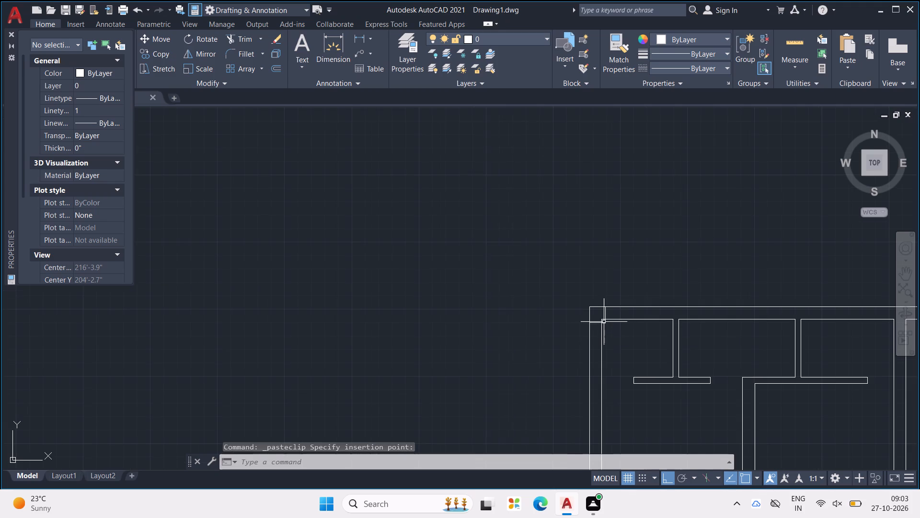
pyautogui.moveTo(627, 337); pyautogui.dragTo(571, 266, button='middle')
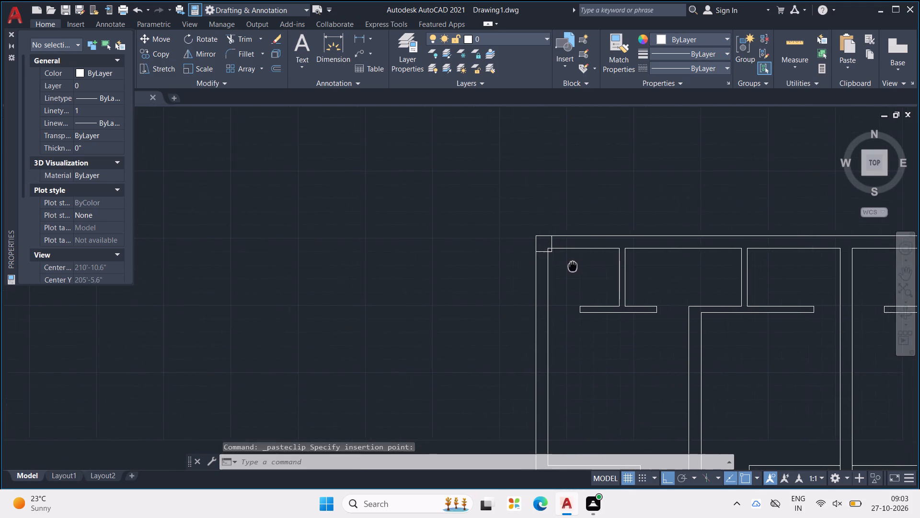
pyautogui.moveTo(571, 266); pyautogui.dragTo(535, 262, button='middle')
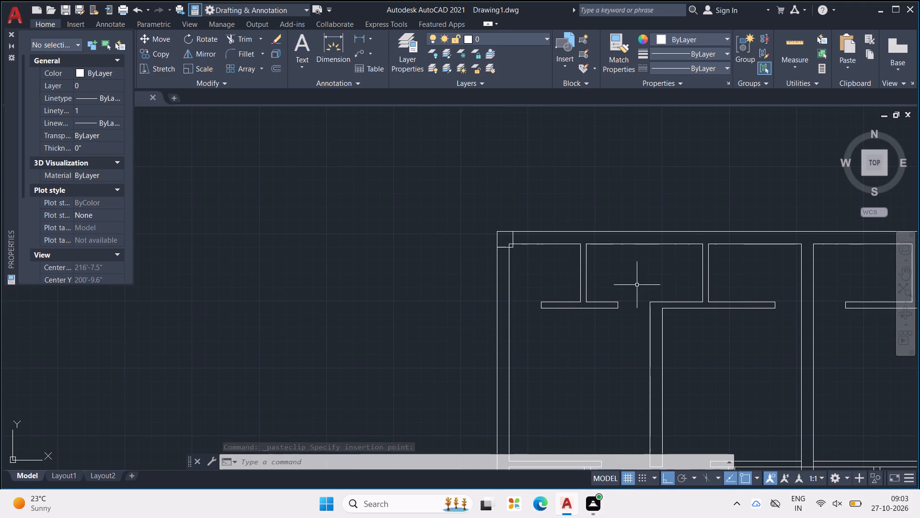
pyautogui.hotkey('ctrl', 'v')
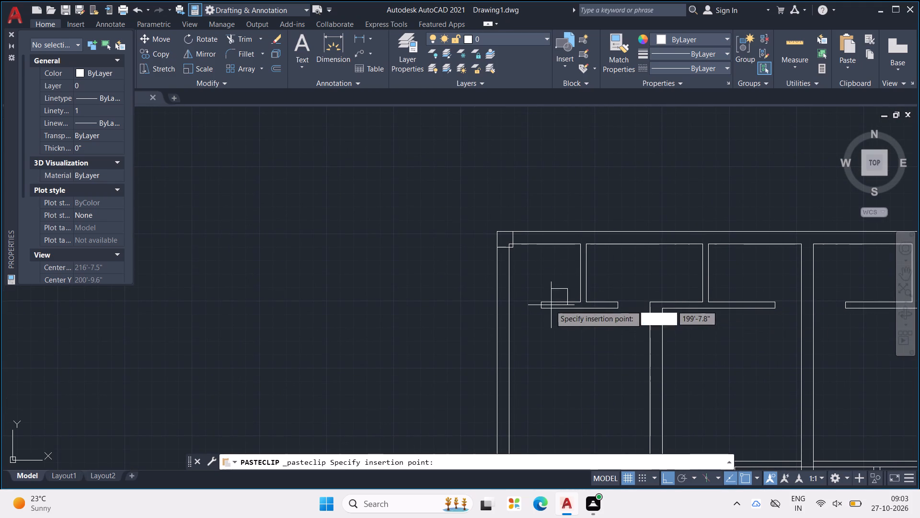
pyautogui.scroll(-3, 550, 286)
pyautogui.scroll(4, 534, 353)
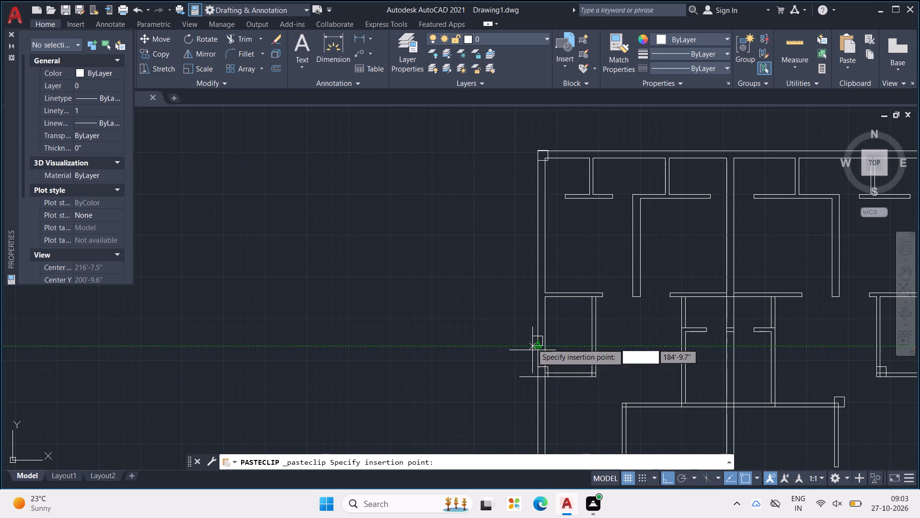
pyautogui.scroll(2, 546, 271)
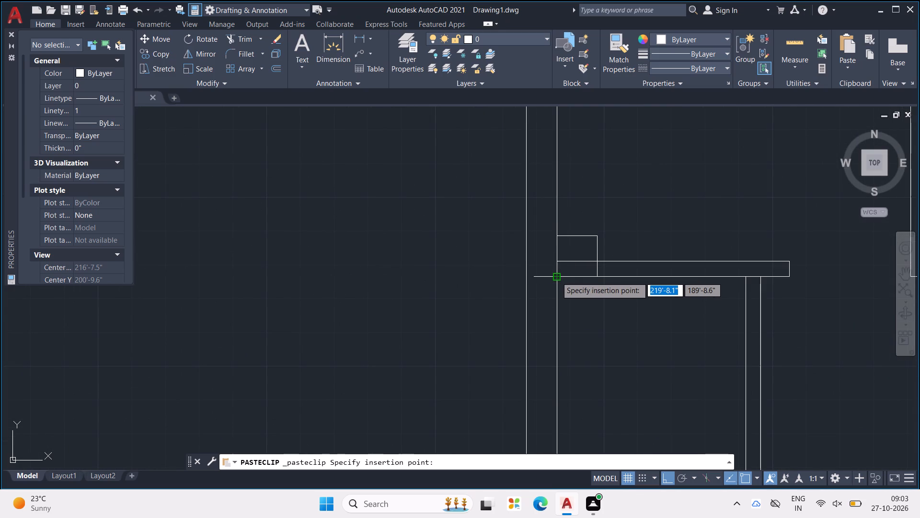
pyautogui.click(527, 277)
# Paste a 1' square across the left exterior wall, about 2" outside its outer face, its base level with the upper-left short partition's mid-thickness.
pyautogui.scroll(-2, 581, 269)
pyautogui.moveTo(582, 275); pyautogui.dragTo(583, 330, button='middle')
pyautogui.scroll(-1, 582, 294)
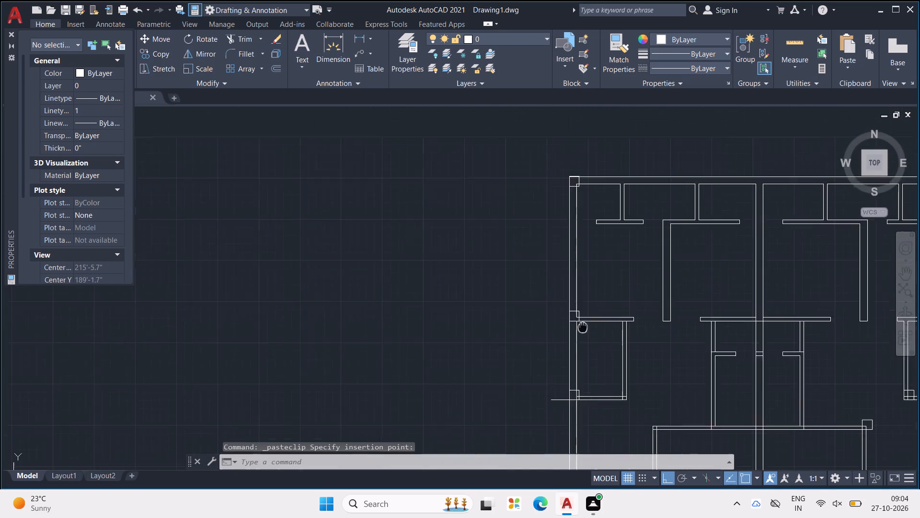
pyautogui.moveTo(583, 330); pyautogui.dragTo(586, 359, button='middle')
pyautogui.hotkey('ctrl', 'v')
pyautogui.scroll(1, 602, 287)
pyautogui.moveTo(603, 260); pyautogui.dragTo(611, 345, button='middle')
pyautogui.scroll(2, 611, 332)
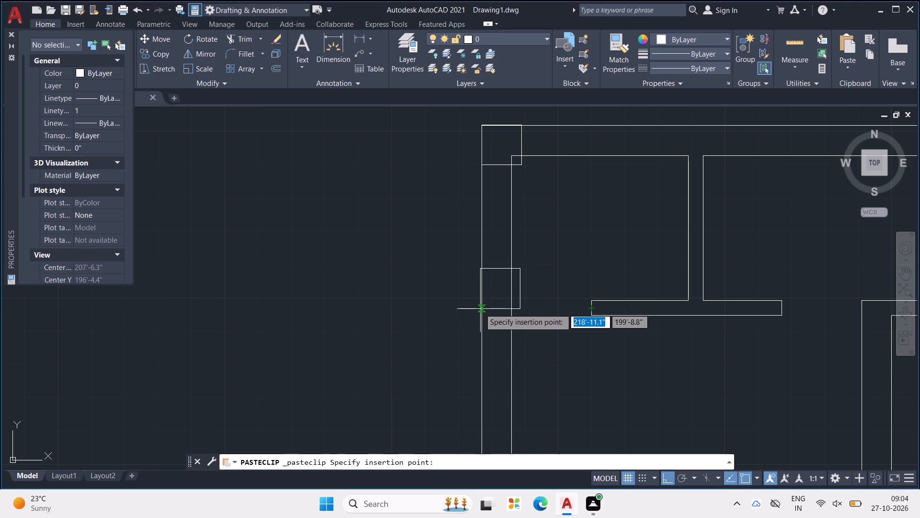
pyautogui.click(475, 308)
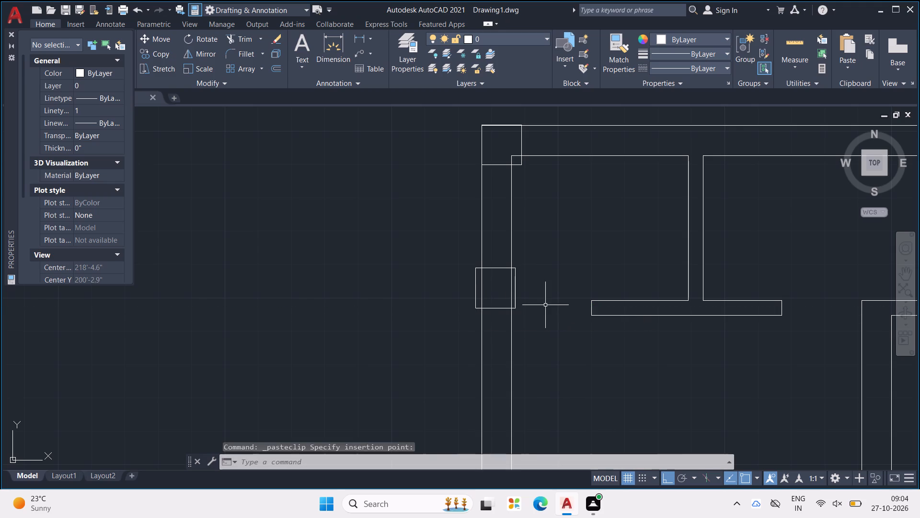
# Move the square beside the upper-left short partition about 2" right, aligning its left edge with the left exterior wall's outer face.
pyautogui.scroll(-2, 546, 305)
pyautogui.scroll(2, 524, 298)
pyautogui.moveTo(487, 277); pyautogui.dragTo(566, 280)
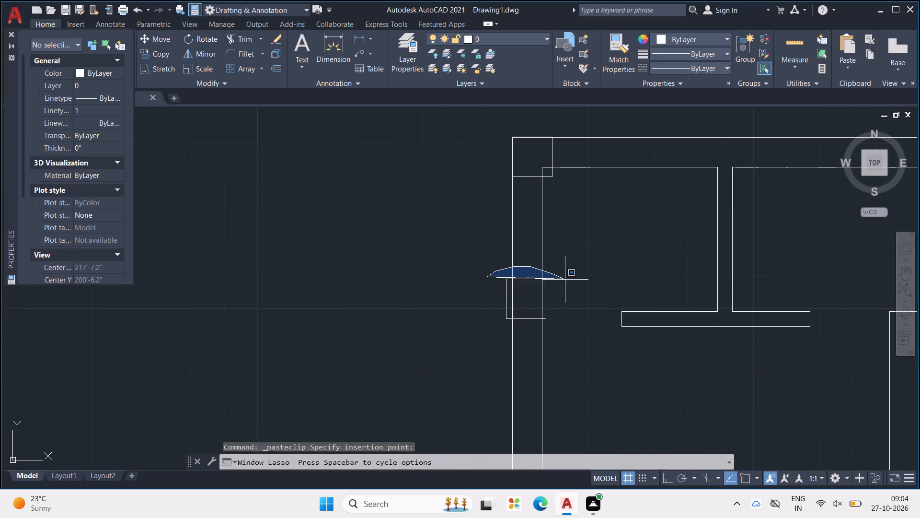
pyautogui.moveTo(566, 280); pyautogui.dragTo(437, 327)
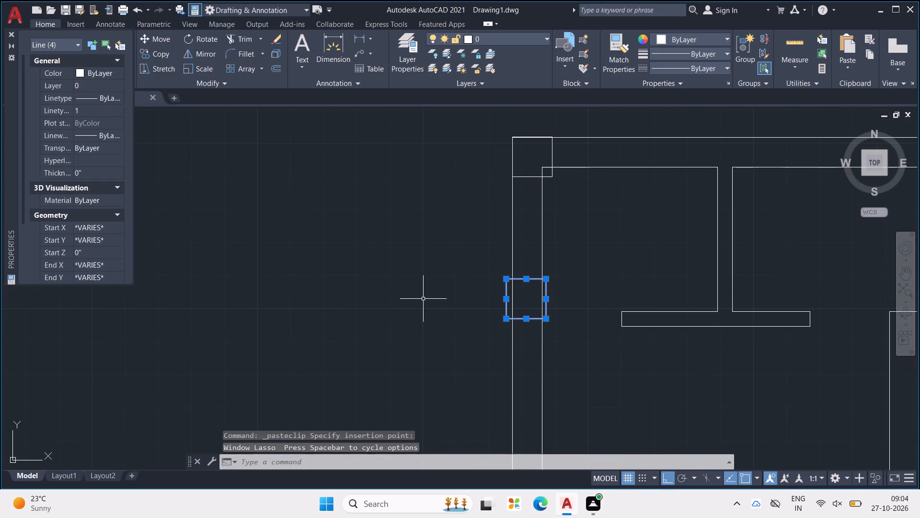
pyautogui.press('m')
pyautogui.press('o')
pyautogui.press('v')
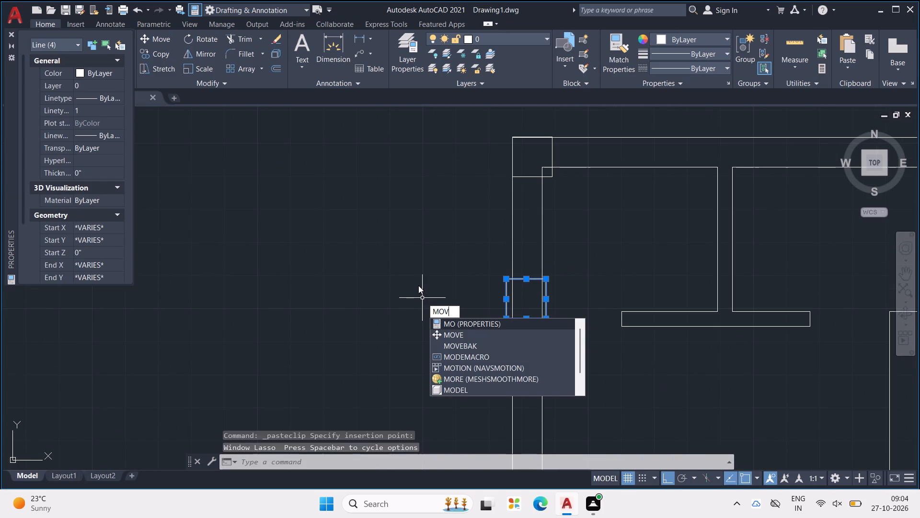
pyautogui.press('e')
pyautogui.press('Return')
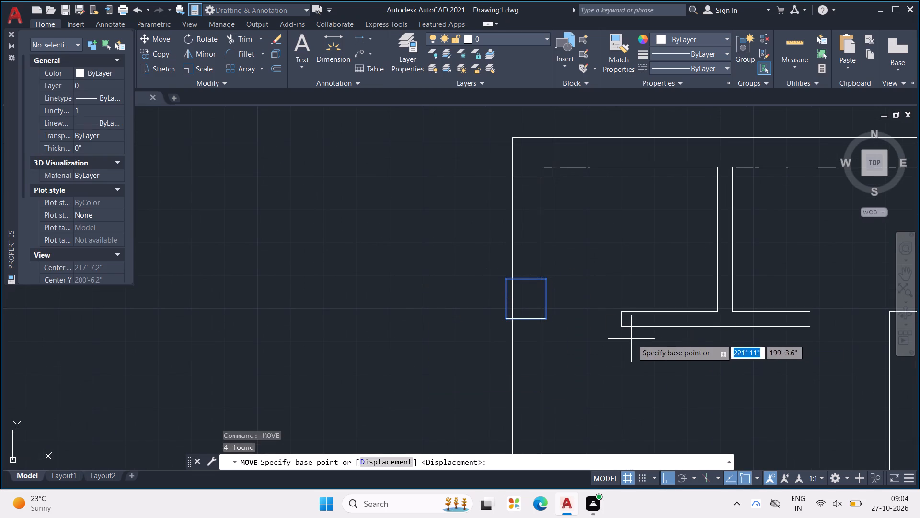
pyautogui.scroll(1, 492, 300)
pyautogui.moveTo(509, 331); pyautogui.dragTo(521, 331)
pyautogui.click(521, 331)
pyautogui.scroll(-2, 561, 317)
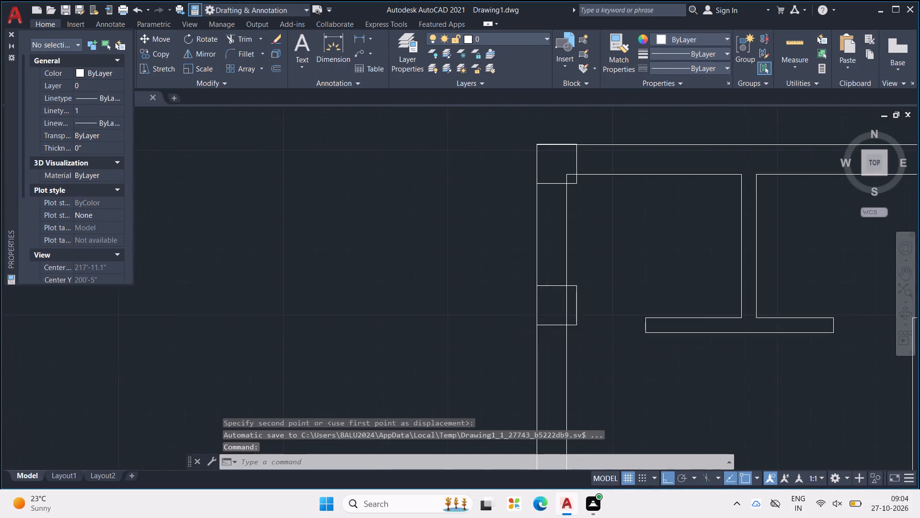
# Paste a 1' square on the top exterior wall between the two upper-left vertical partitions, its base on the wall's inner face.
pyautogui.scroll(-2, 634, 312)
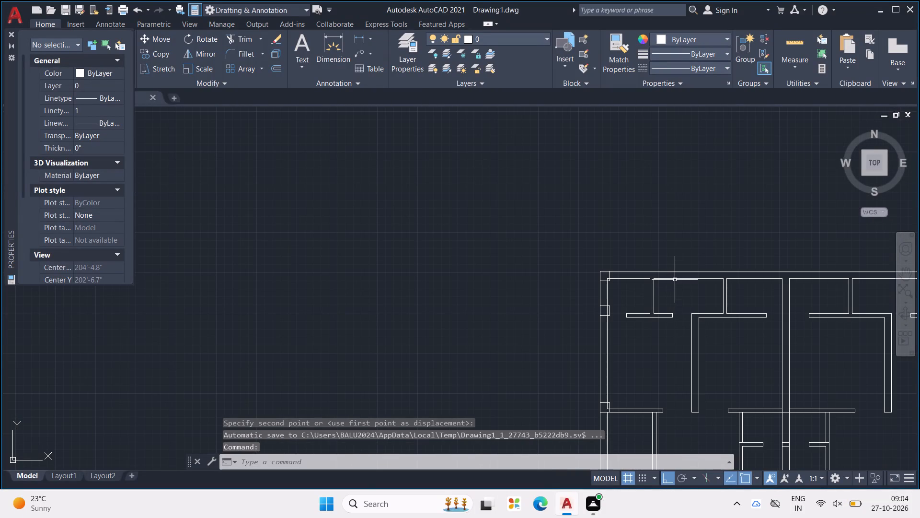
pyautogui.moveTo(747, 324); pyautogui.dragTo(670, 284, button='middle')
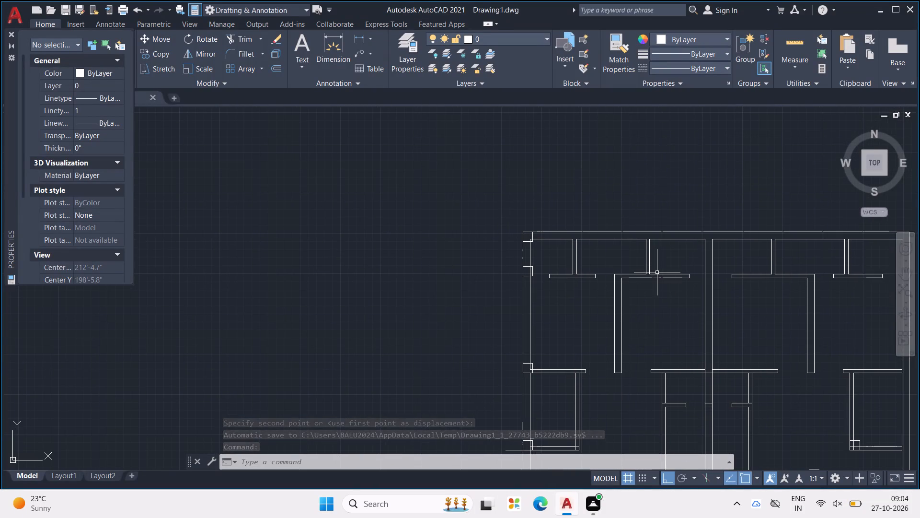
pyautogui.press('Escape')
pyautogui.moveTo(701, 253); pyautogui.dragTo(629, 256, button='middle')
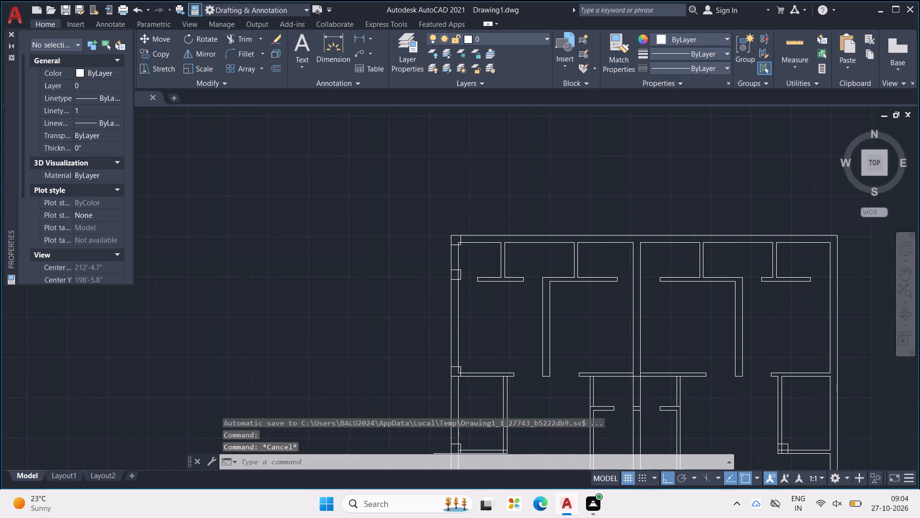
pyautogui.scroll(1, 530, 221)
pyautogui.hotkey('ctrl', 'v')
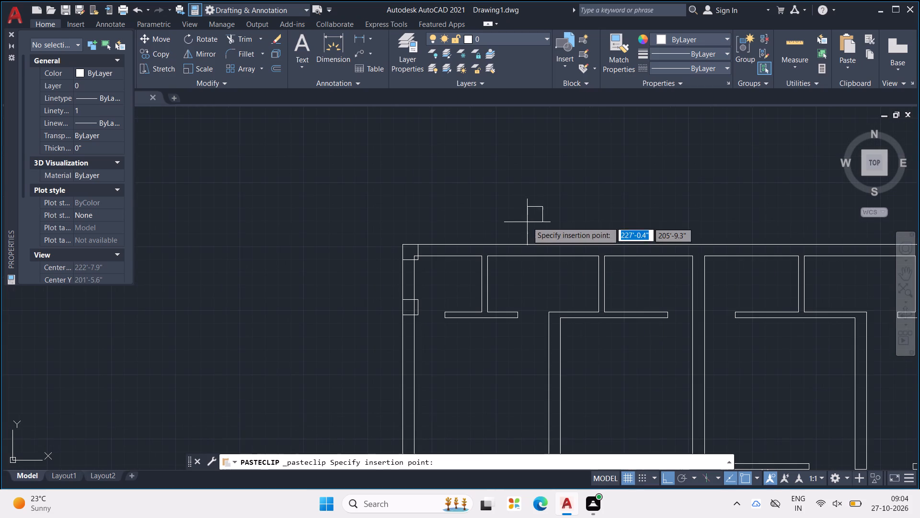
pyautogui.scroll(1, 527, 220)
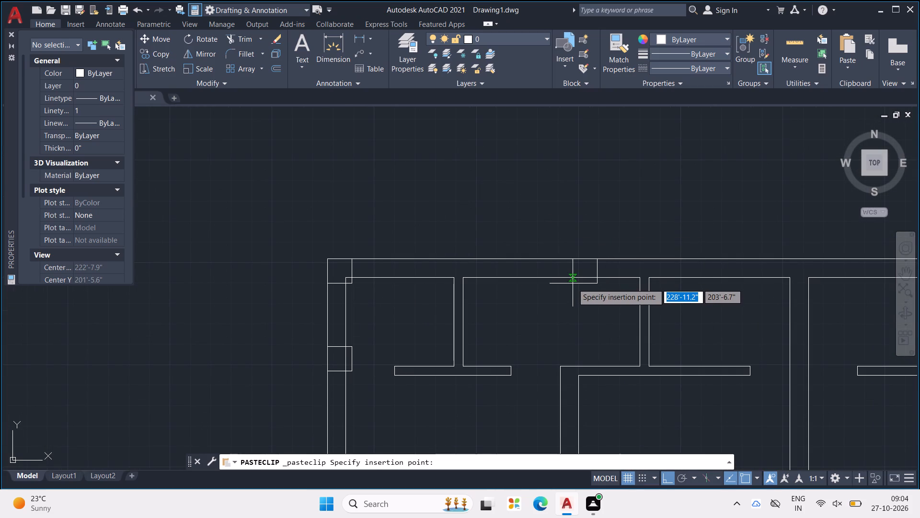
pyautogui.click(573, 283)
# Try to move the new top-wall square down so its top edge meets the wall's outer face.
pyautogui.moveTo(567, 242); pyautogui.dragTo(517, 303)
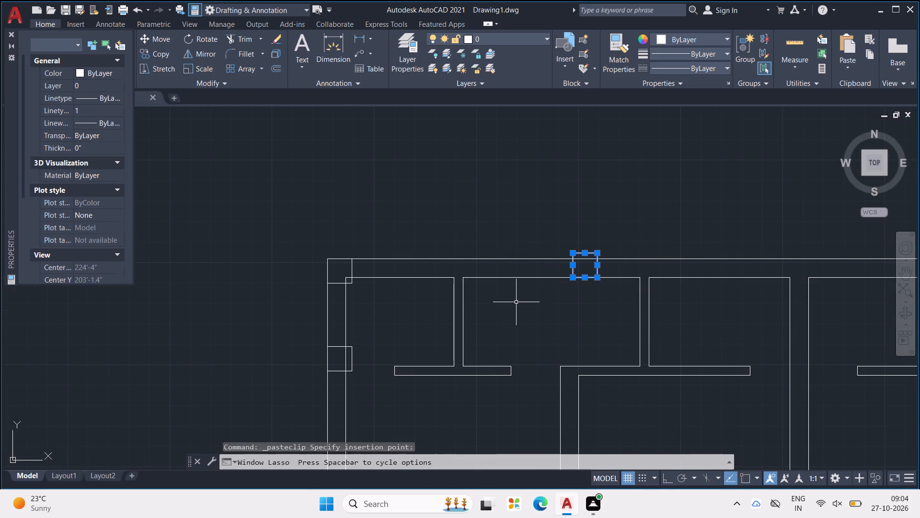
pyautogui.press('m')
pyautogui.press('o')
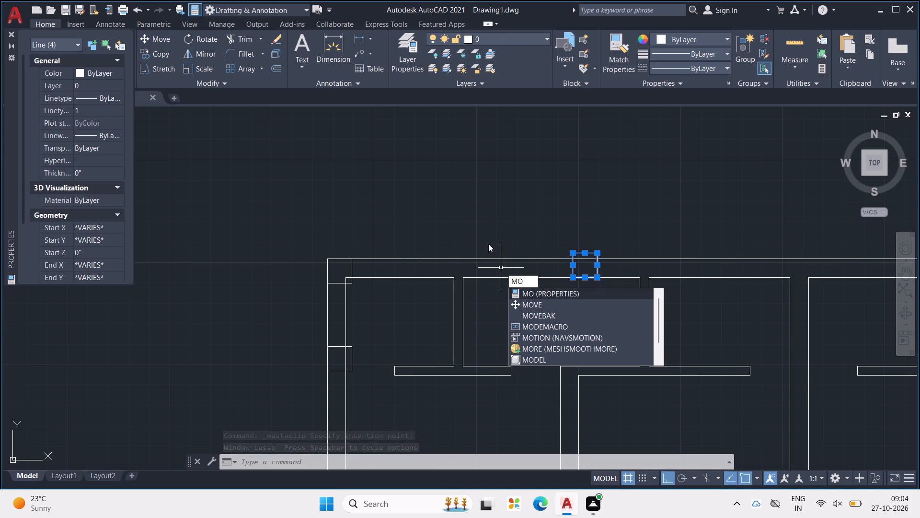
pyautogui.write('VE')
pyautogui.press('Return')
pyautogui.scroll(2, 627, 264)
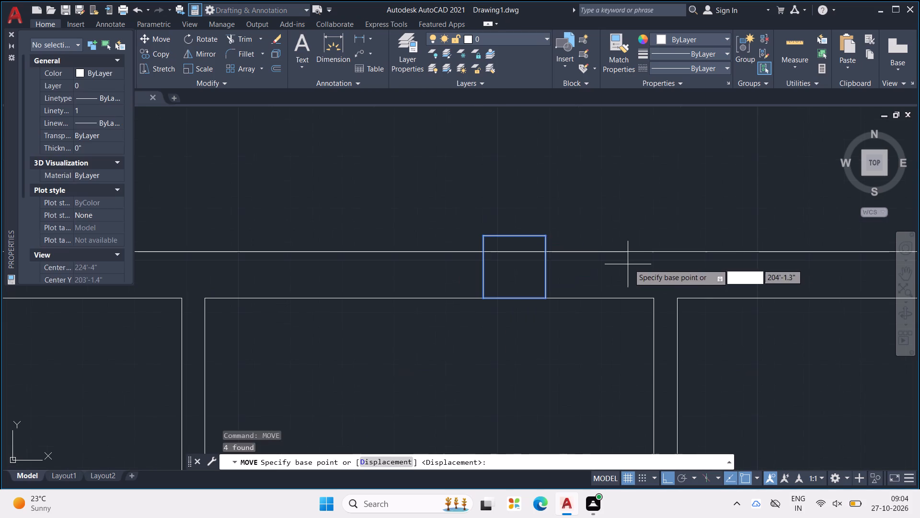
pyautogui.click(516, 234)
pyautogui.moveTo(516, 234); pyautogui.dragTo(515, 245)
# Move the top-wall square down about 3" so its top edge lies on the exterior wall's outer face.
pyautogui.moveTo(487, 222); pyautogui.dragTo(482, 328)
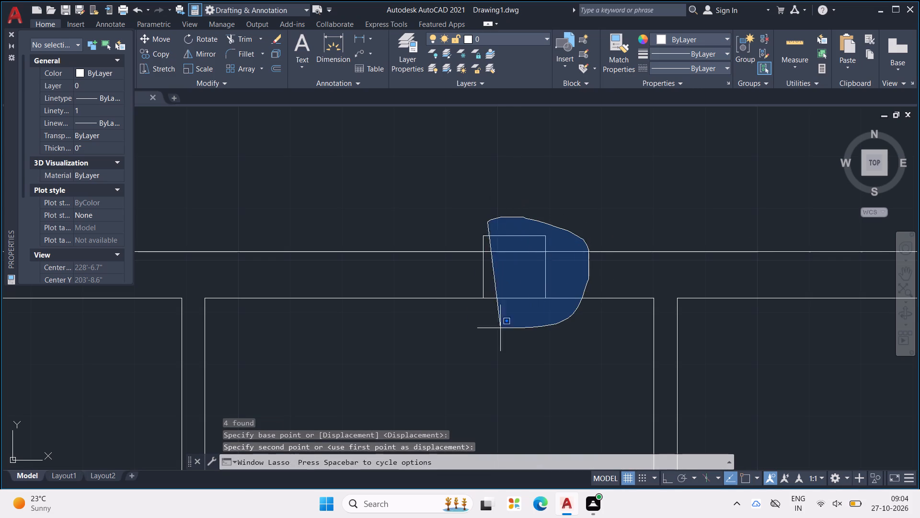
pyautogui.moveTo(482, 328); pyautogui.dragTo(441, 217)
pyautogui.press('m')
pyautogui.press('o')
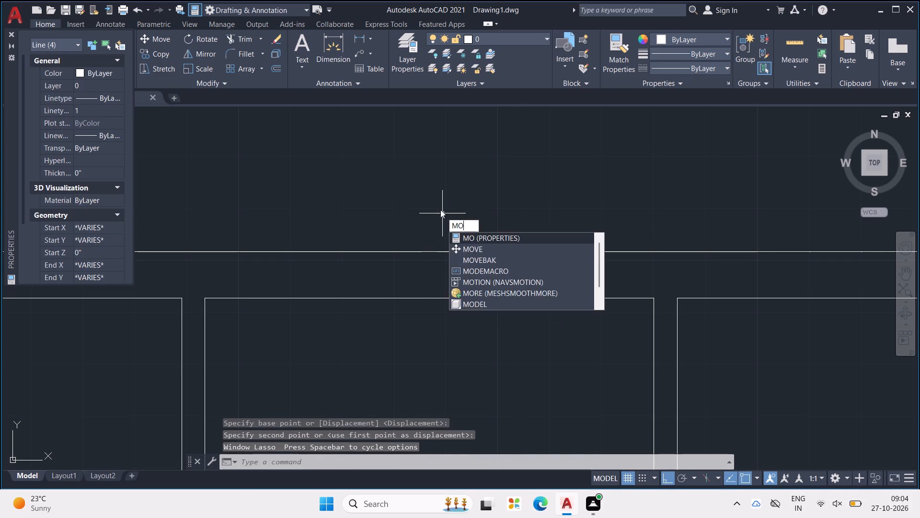
pyautogui.write('VE')
pyautogui.press('Return')
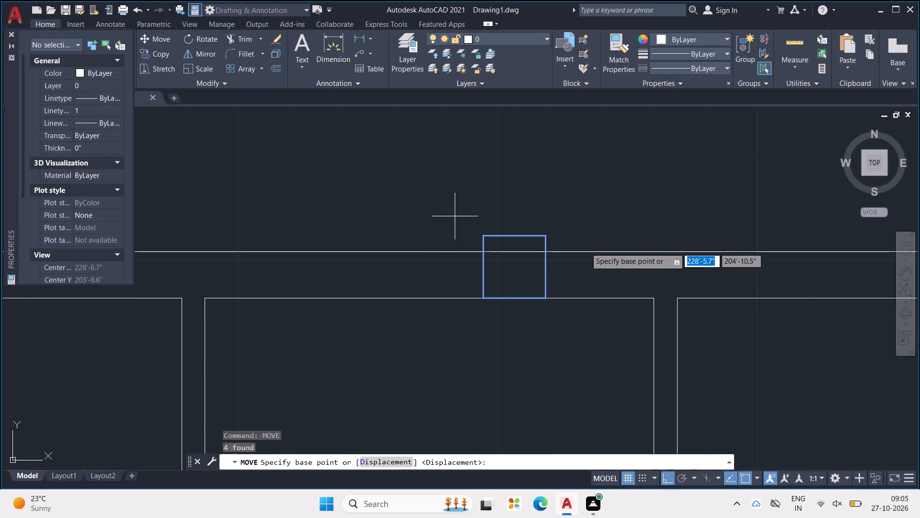
pyautogui.moveTo(587, 243); pyautogui.dragTo(714, 249, button='middle')
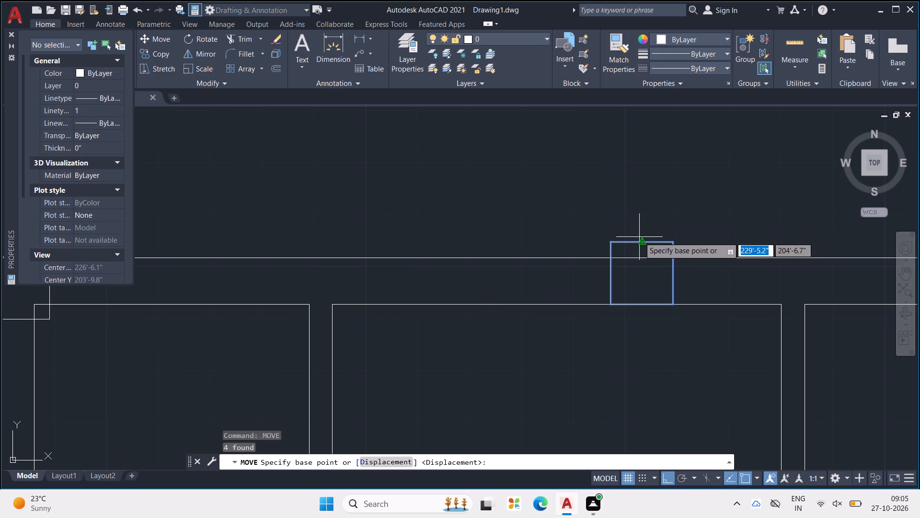
pyautogui.moveTo(642, 241); pyautogui.dragTo(640, 258)
pyautogui.click(640, 258)
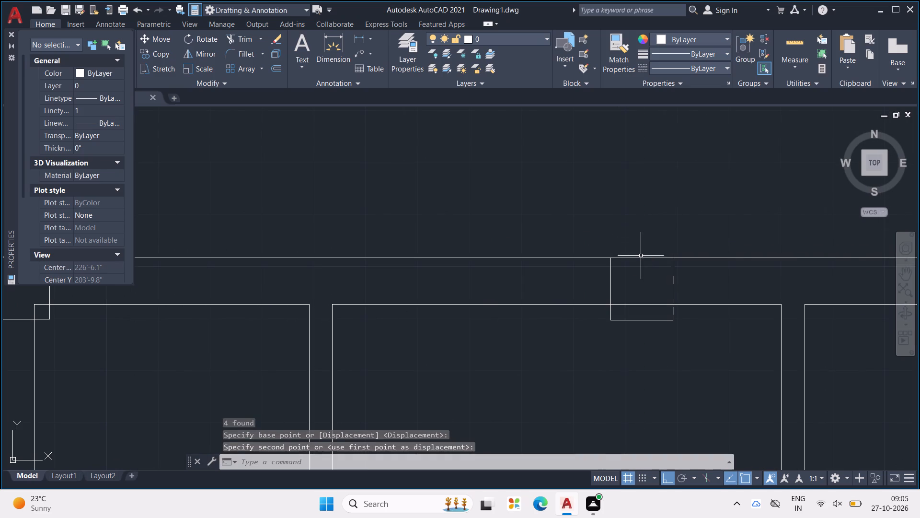
# Paste a 1' square into the upper-left L-shaped wall corner, its top and left edges on the walls' outer faces.
pyautogui.scroll(-3, 641, 255)
pyautogui.moveTo(665, 265); pyautogui.dragTo(560, 248, button='middle')
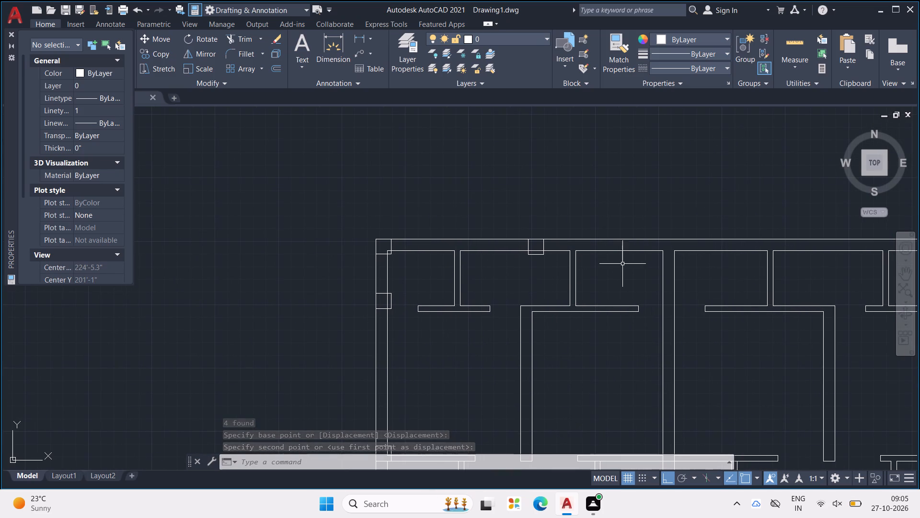
pyautogui.hotkey('ctrl', 'v')
pyautogui.scroll(1, 520, 316)
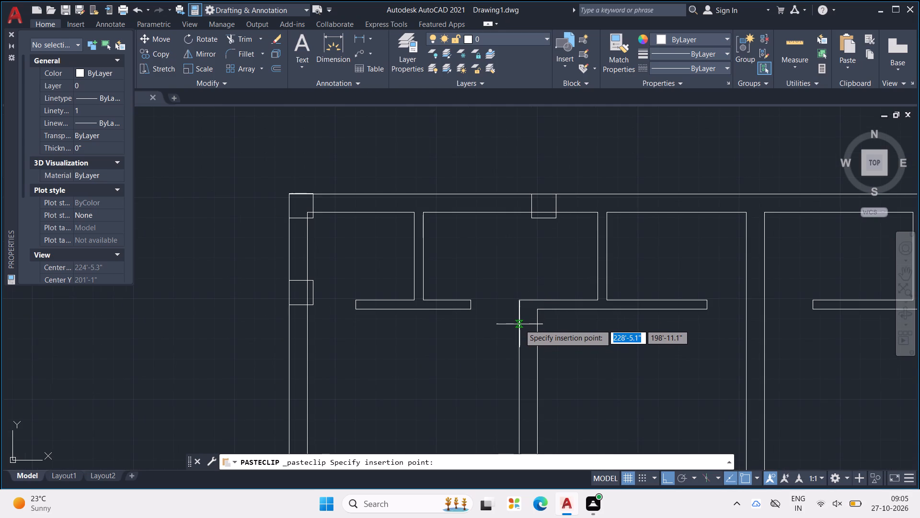
pyautogui.click(519, 324)
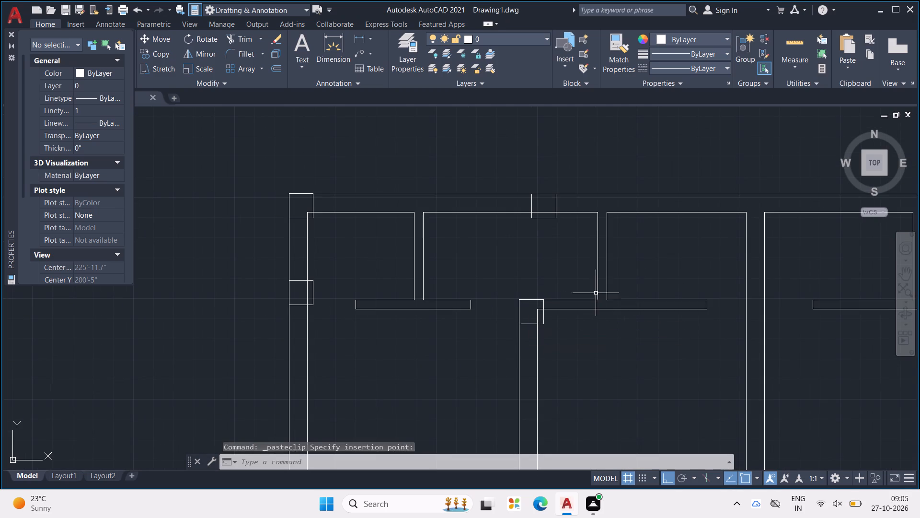
# Paste a 1' square centred on the central wall at its top exterior wall junction, top edge on the outer face.
pyautogui.hotkey('ctrl', 'v')
pyautogui.moveTo(631, 279); pyautogui.dragTo(567, 313, button='middle')
pyautogui.scroll(-2, 568, 312)
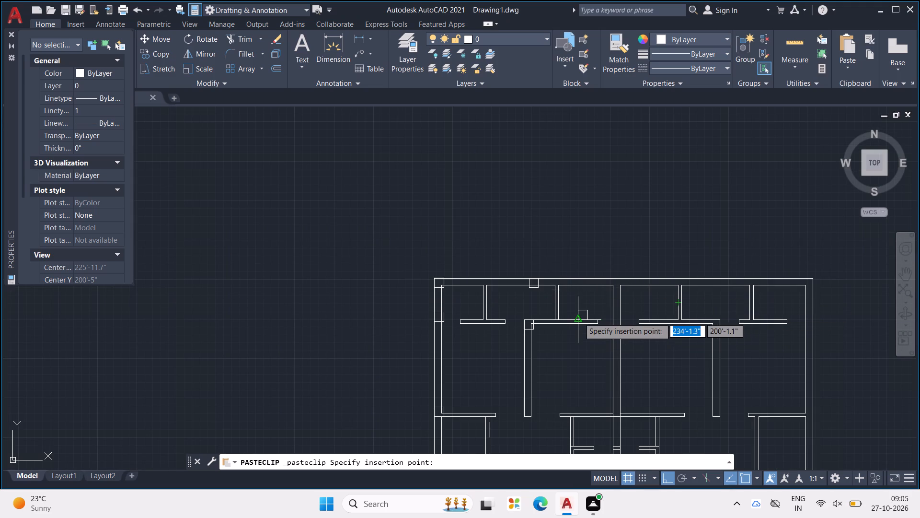
pyautogui.scroll(2, 614, 293)
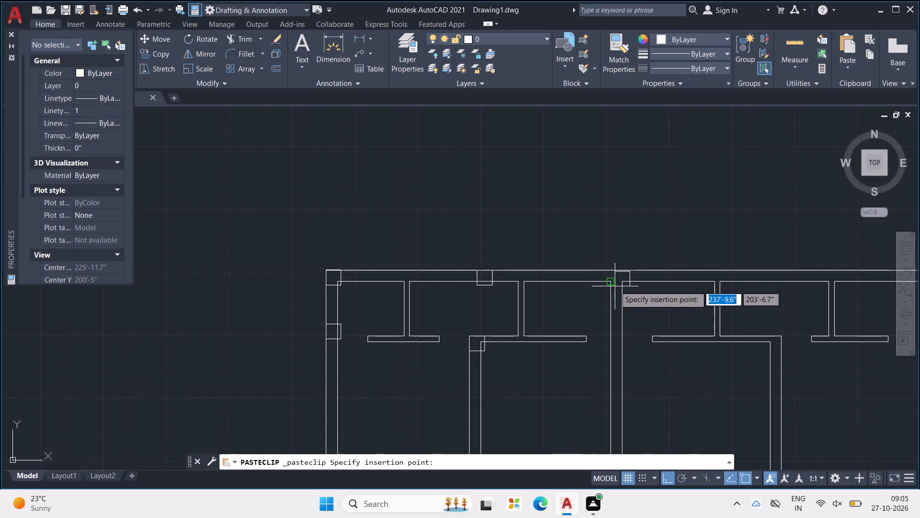
pyautogui.scroll(2, 615, 286)
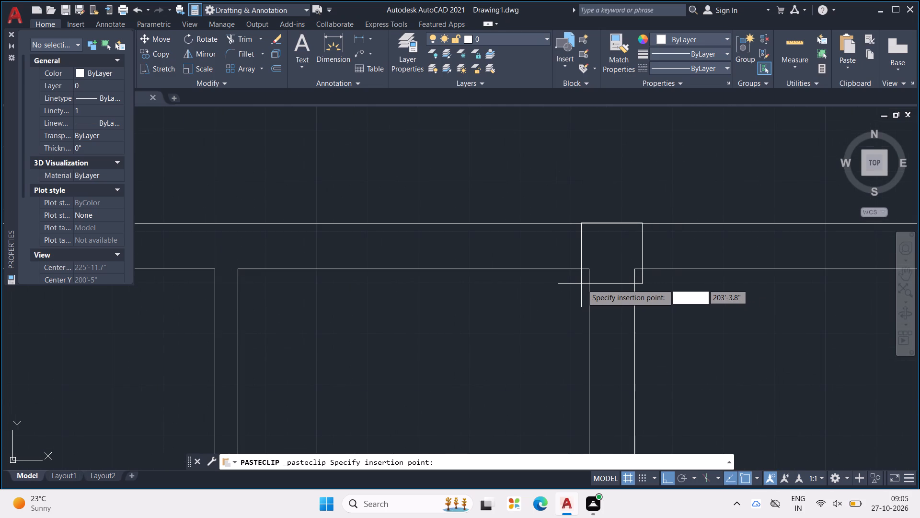
pyautogui.click(582, 284)
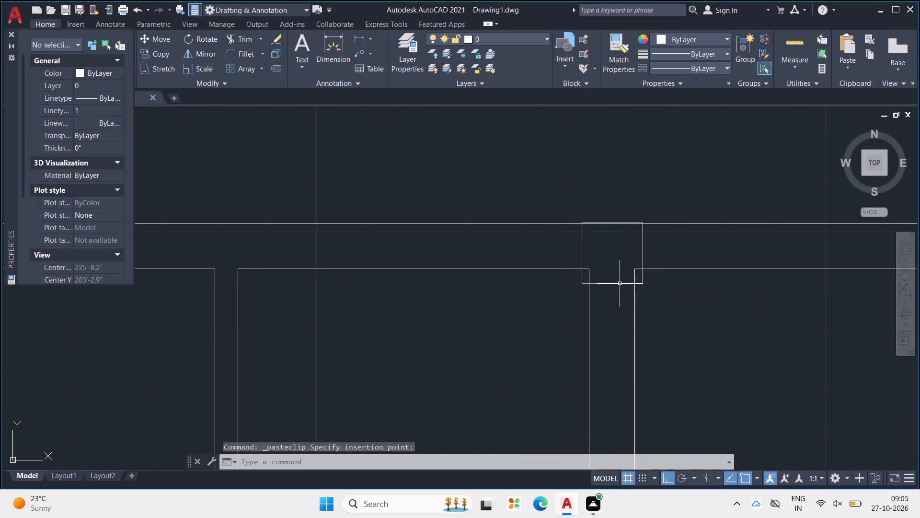
# Paste a 1' square on the central wall between the upper short partitions' ends, its left edge on the wall's left face.
pyautogui.hotkey('ctrl', 'v')
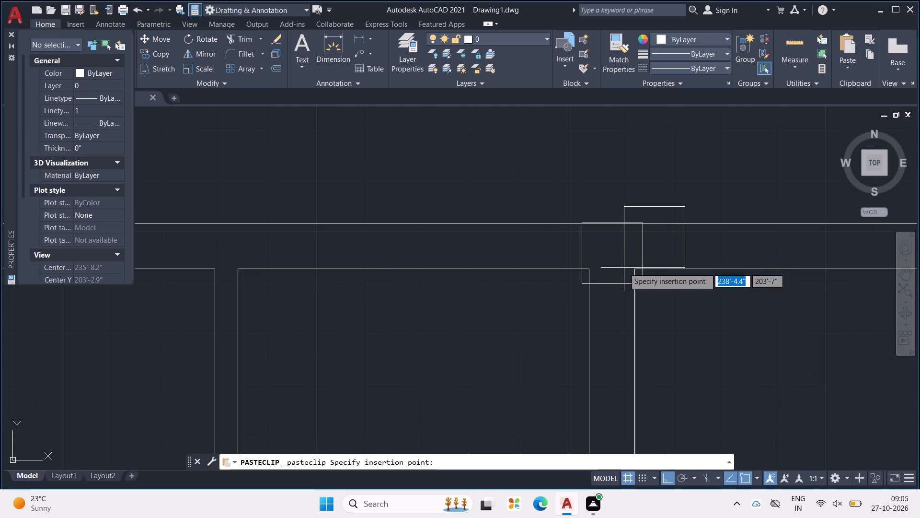
pyautogui.scroll(-3, 624, 268)
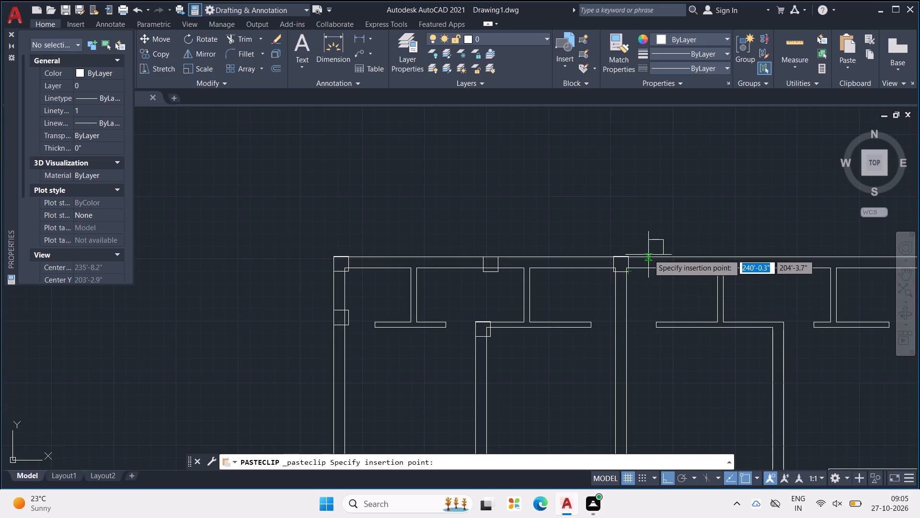
pyautogui.scroll(-2, 642, 279)
pyautogui.scroll(2, 630, 315)
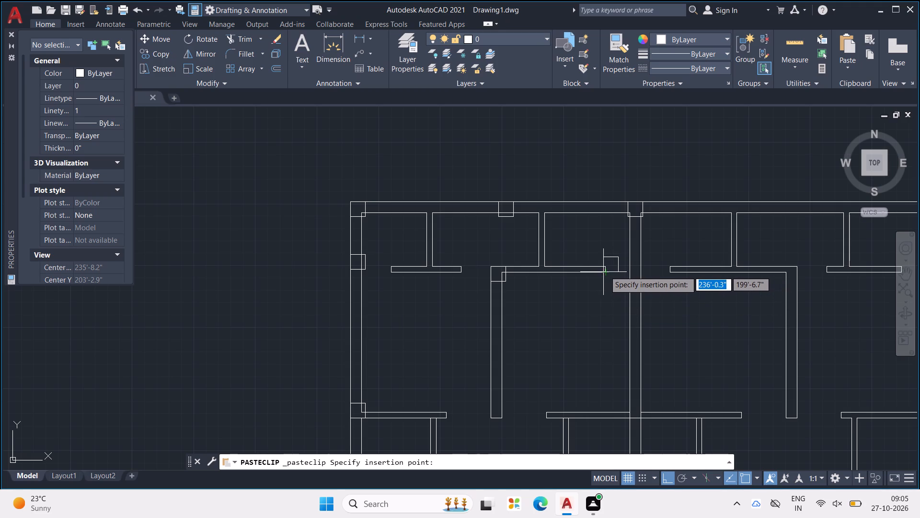
pyautogui.click(632, 273)
# Move the new central-wall square about 3.5" left so it projects beyond the wall's left face.
pyautogui.scroll(2, 652, 272)
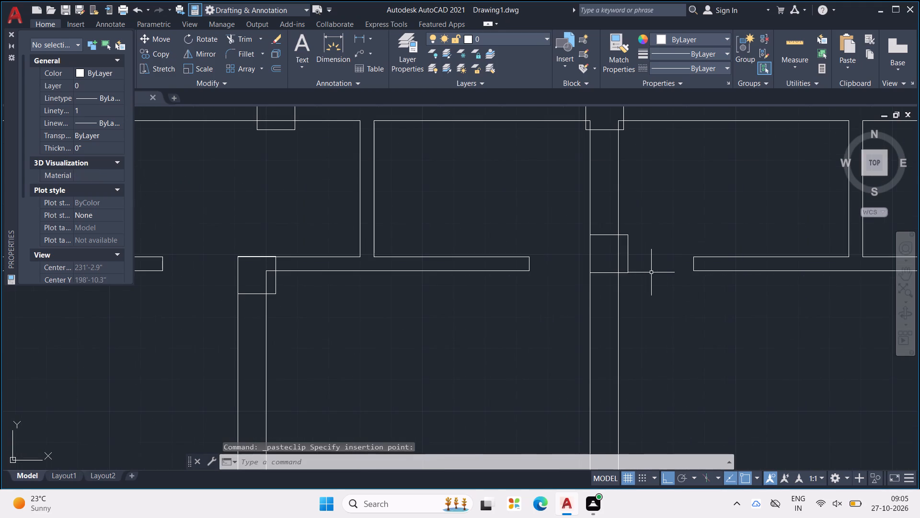
pyautogui.moveTo(587, 235); pyautogui.dragTo(548, 285)
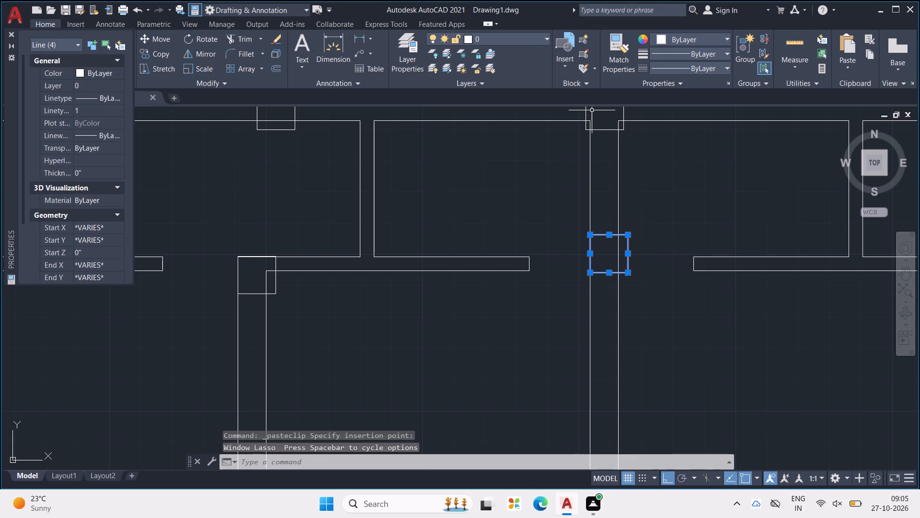
pyautogui.write('MOVE')
pyautogui.press('Return')
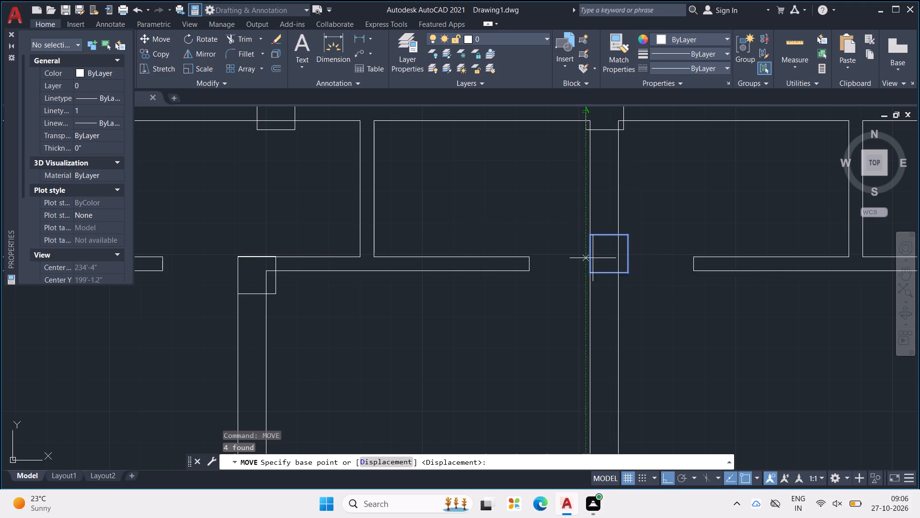
pyautogui.moveTo(589, 255); pyautogui.dragTo(579, 256)
pyautogui.click(579, 256)
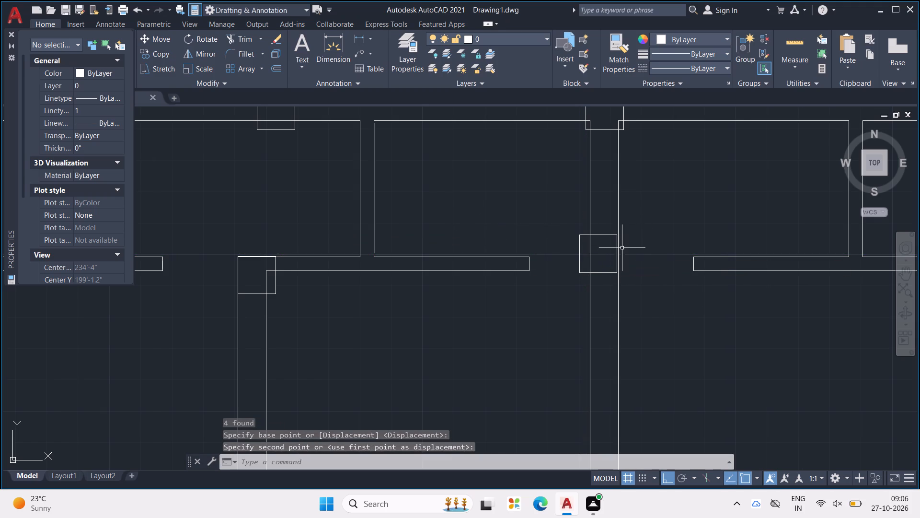
# Move the central-wall square about 2" right to centre it across the wall's thickness.
pyautogui.scroll(2, 620, 248)
pyautogui.moveTo(485, 191); pyautogui.dragTo(472, 338)
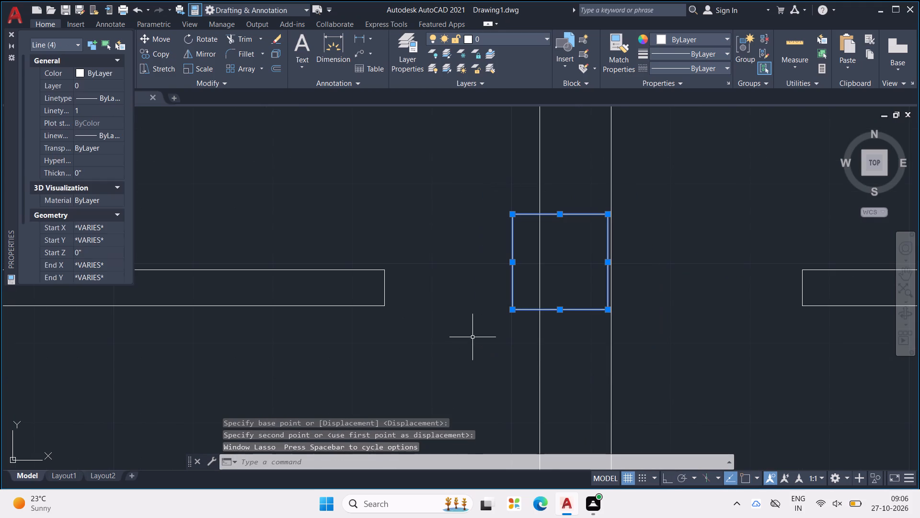
pyautogui.press('m')
pyautogui.press('o')
pyautogui.press('v')
pyautogui.press('e')
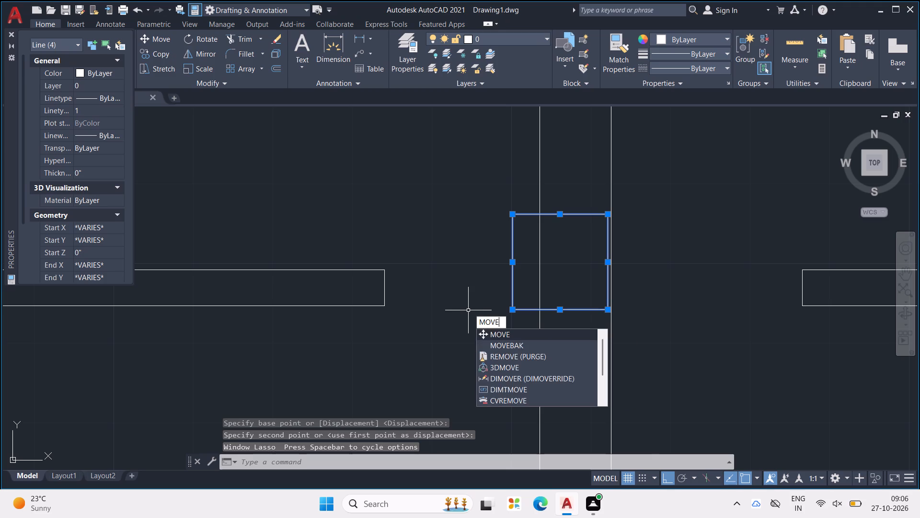
pyautogui.press('Return')
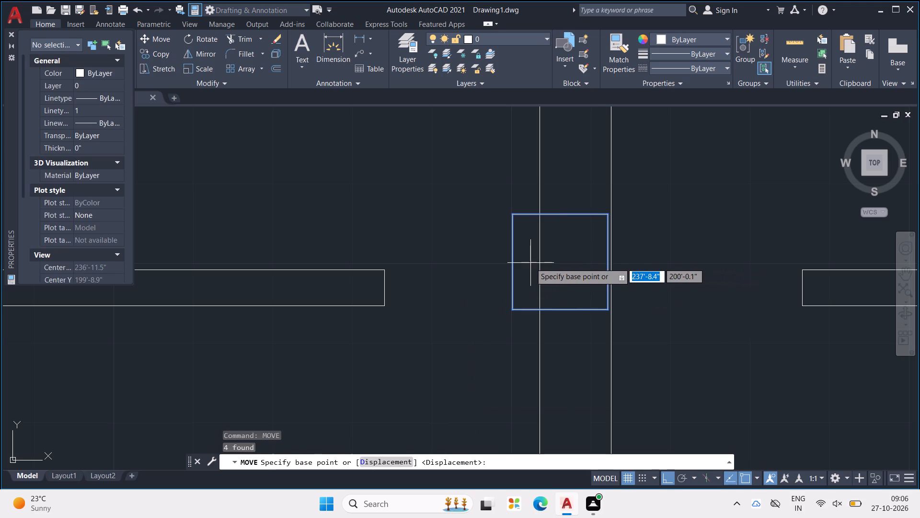
pyautogui.moveTo(513, 264); pyautogui.dragTo(528, 268)
pyautogui.click(528, 268)
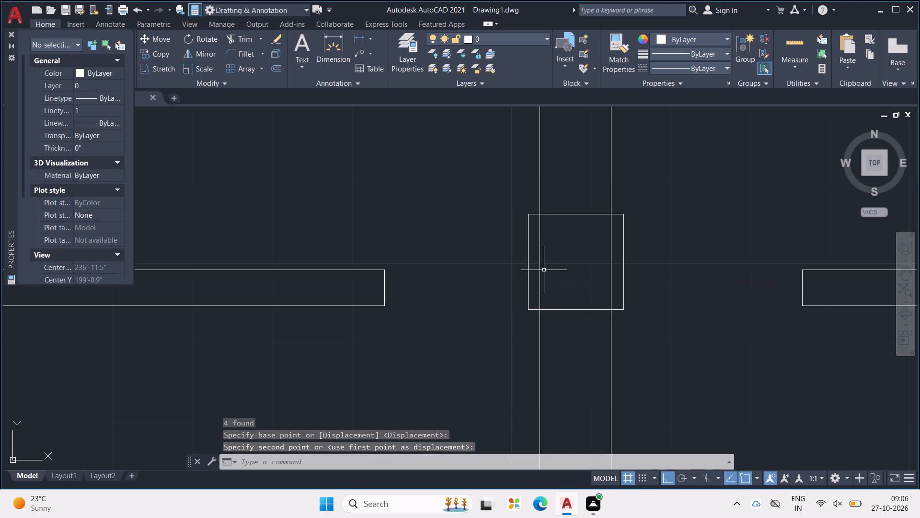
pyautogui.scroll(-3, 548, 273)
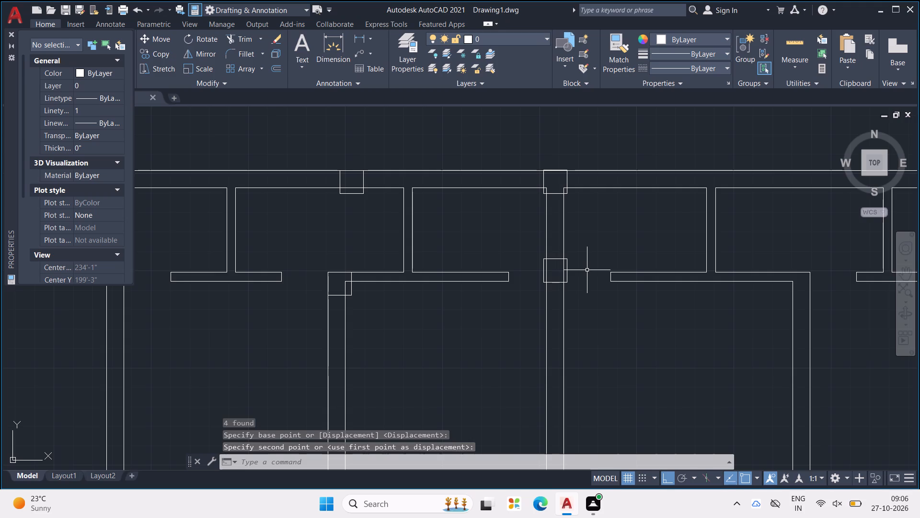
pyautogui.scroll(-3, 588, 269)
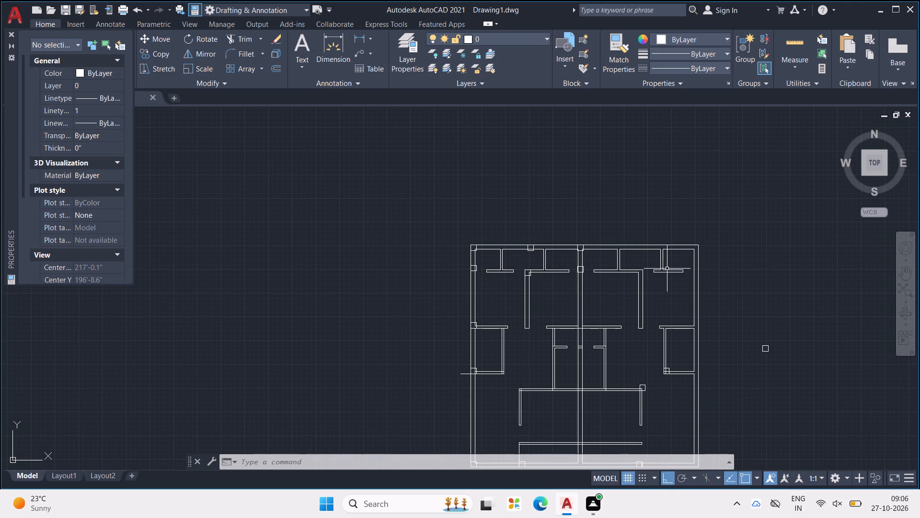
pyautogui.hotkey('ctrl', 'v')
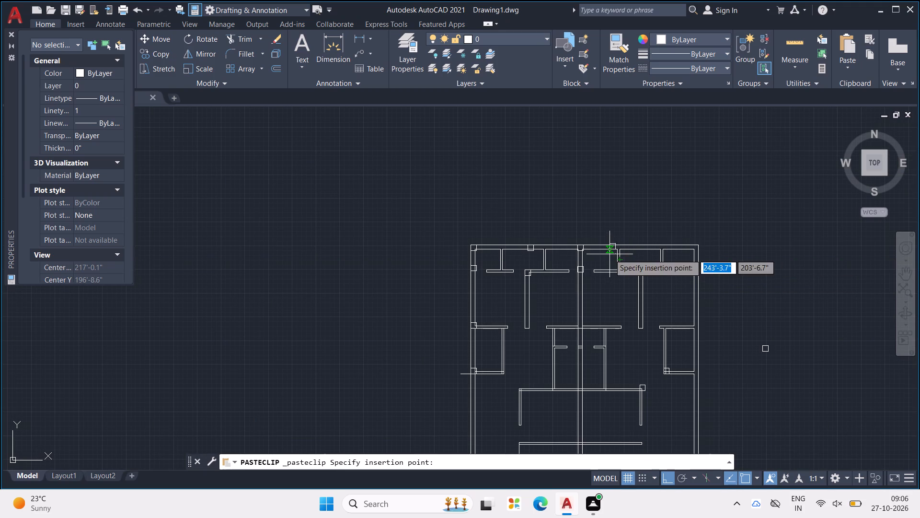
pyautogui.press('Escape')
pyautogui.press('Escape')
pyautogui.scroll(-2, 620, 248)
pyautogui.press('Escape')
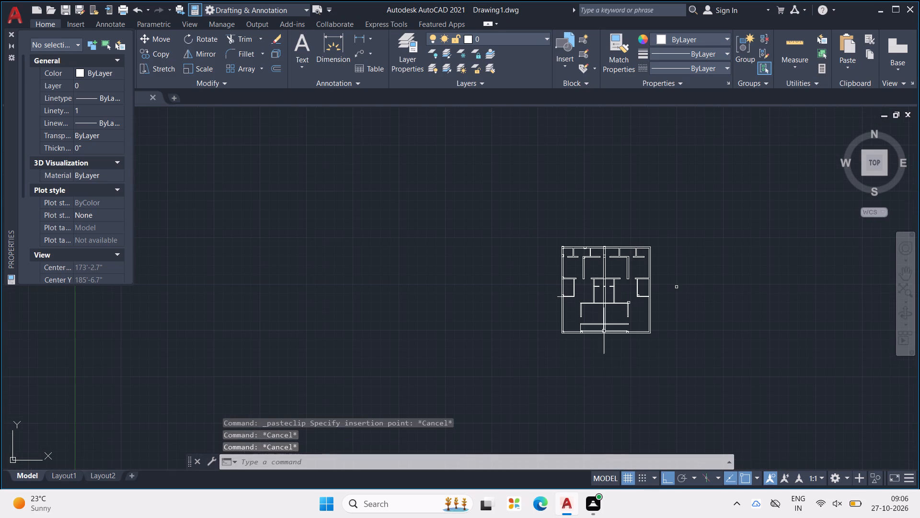
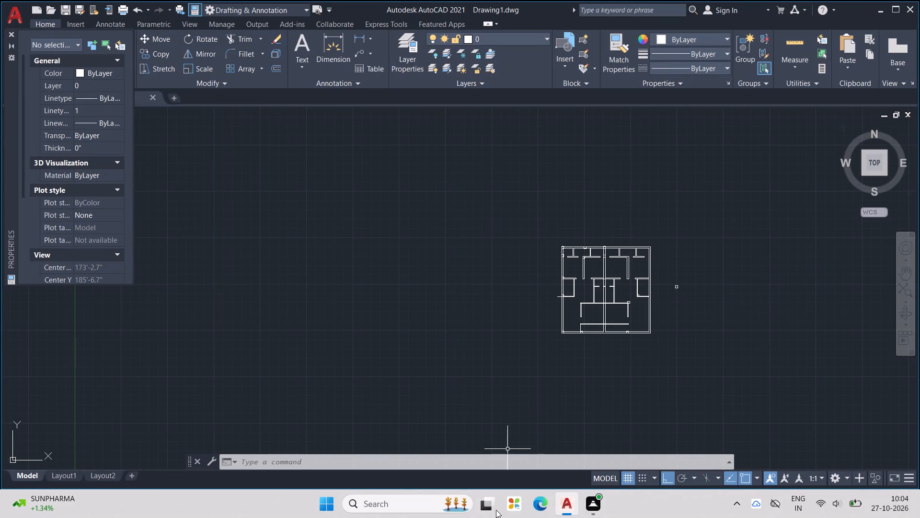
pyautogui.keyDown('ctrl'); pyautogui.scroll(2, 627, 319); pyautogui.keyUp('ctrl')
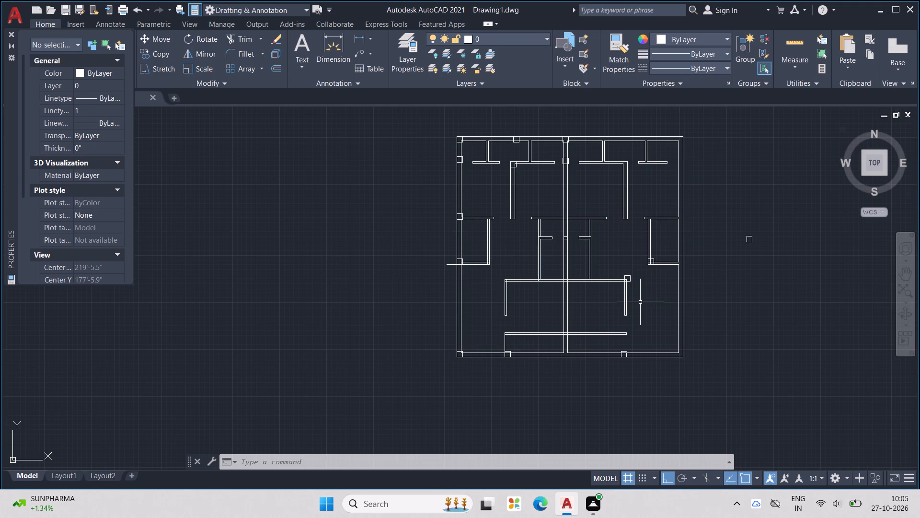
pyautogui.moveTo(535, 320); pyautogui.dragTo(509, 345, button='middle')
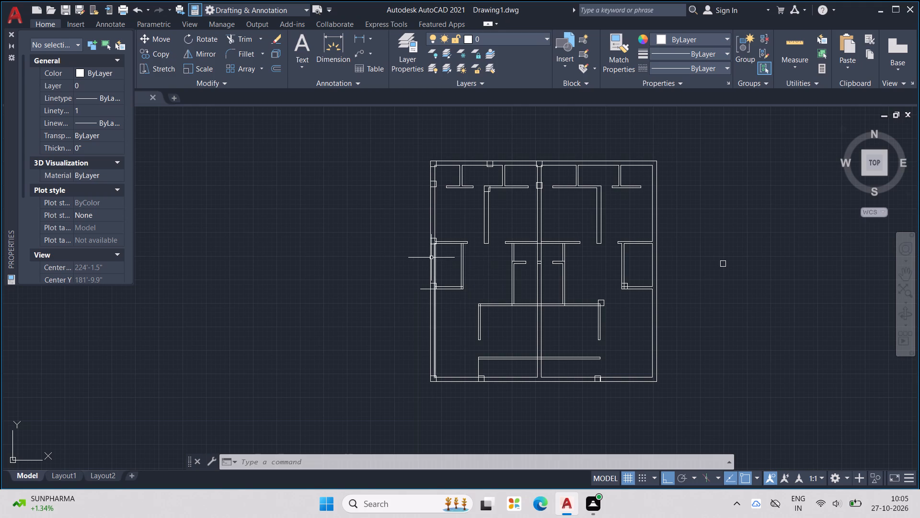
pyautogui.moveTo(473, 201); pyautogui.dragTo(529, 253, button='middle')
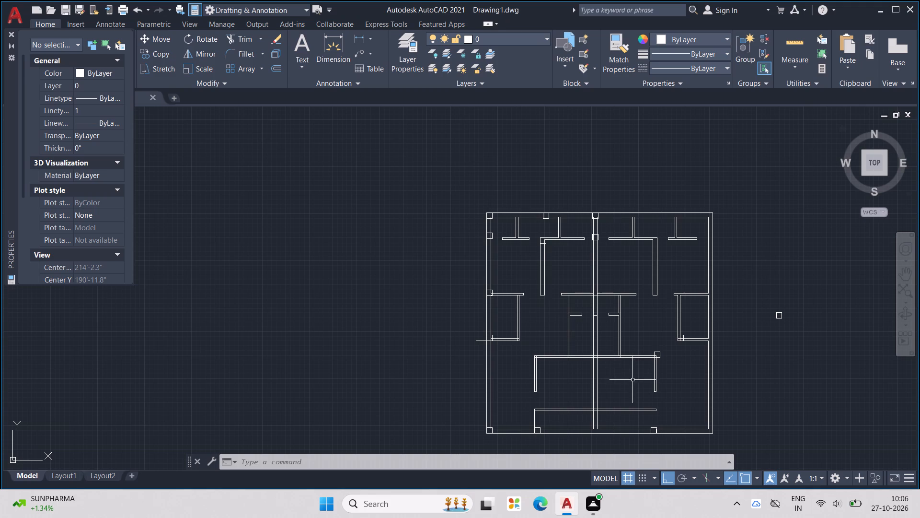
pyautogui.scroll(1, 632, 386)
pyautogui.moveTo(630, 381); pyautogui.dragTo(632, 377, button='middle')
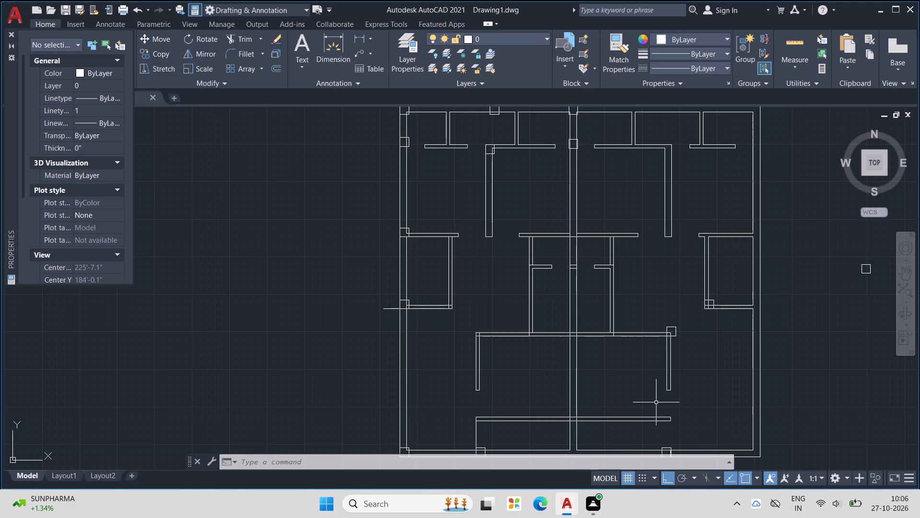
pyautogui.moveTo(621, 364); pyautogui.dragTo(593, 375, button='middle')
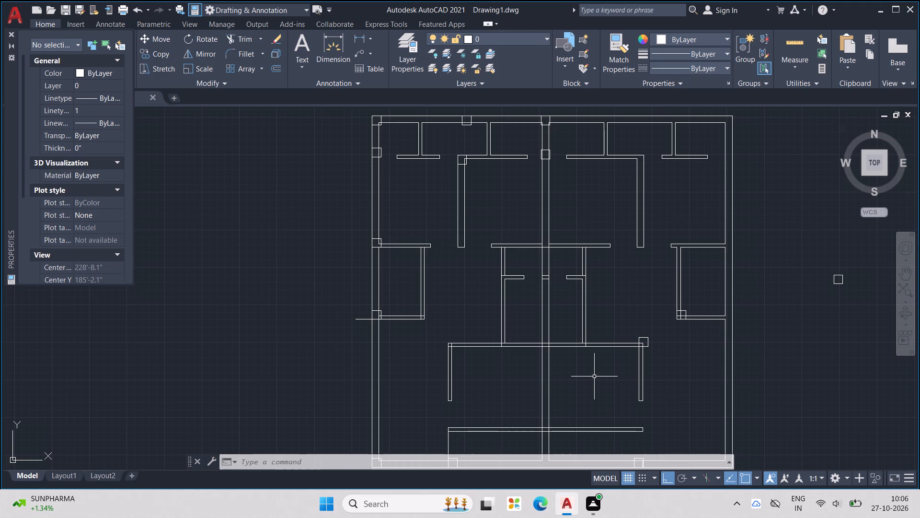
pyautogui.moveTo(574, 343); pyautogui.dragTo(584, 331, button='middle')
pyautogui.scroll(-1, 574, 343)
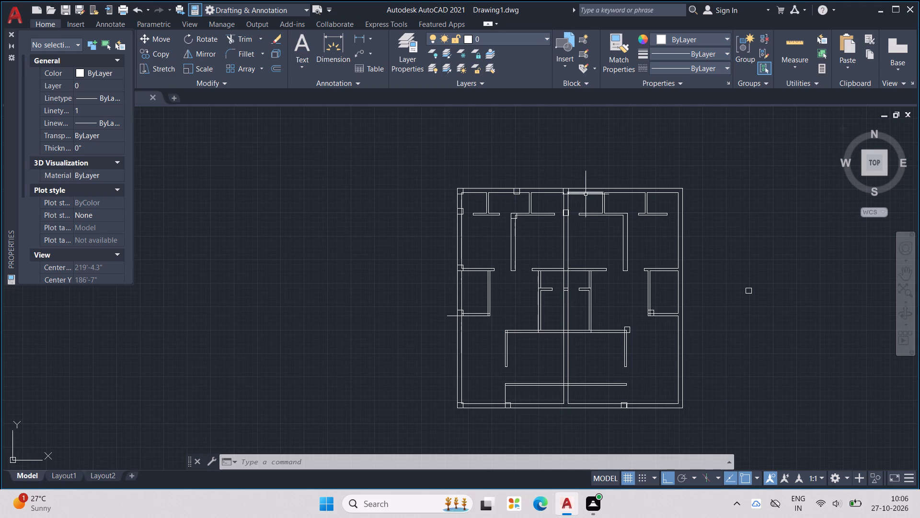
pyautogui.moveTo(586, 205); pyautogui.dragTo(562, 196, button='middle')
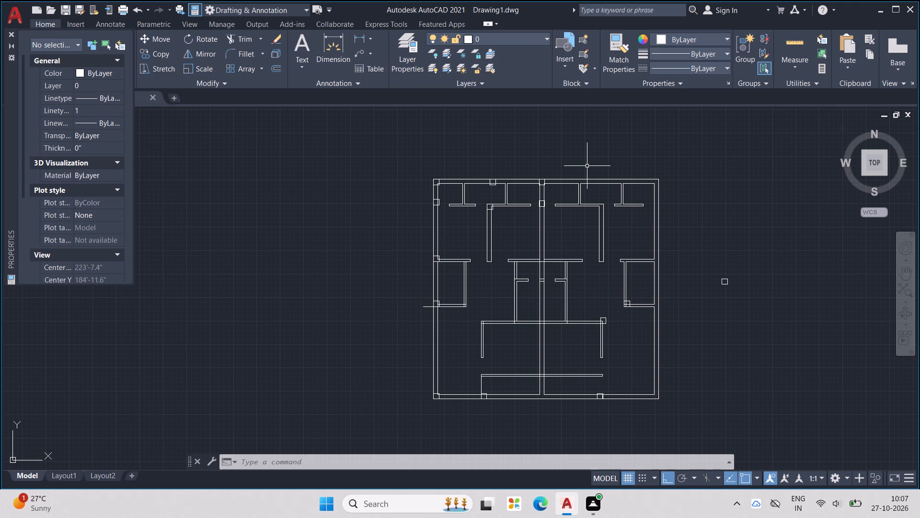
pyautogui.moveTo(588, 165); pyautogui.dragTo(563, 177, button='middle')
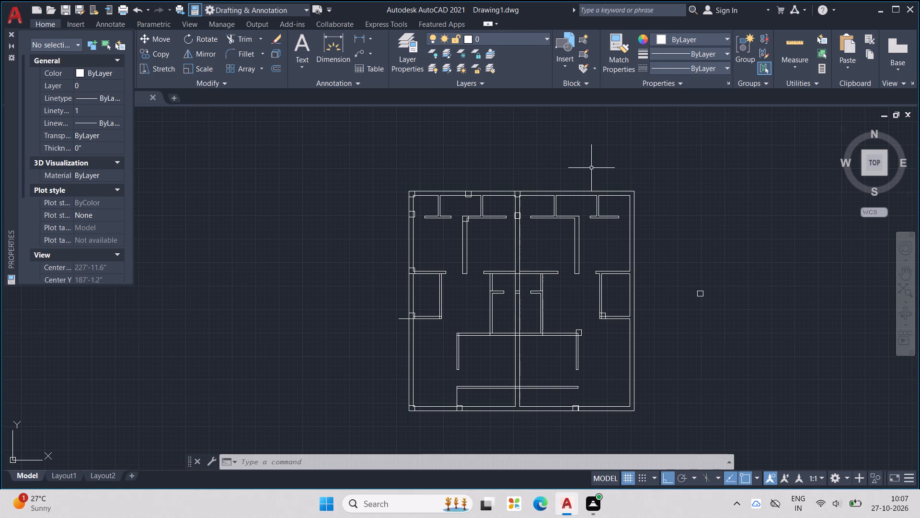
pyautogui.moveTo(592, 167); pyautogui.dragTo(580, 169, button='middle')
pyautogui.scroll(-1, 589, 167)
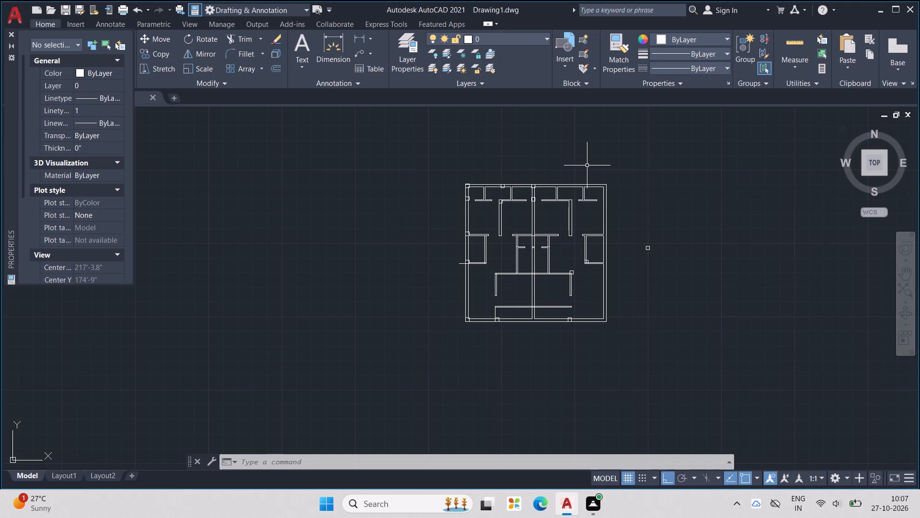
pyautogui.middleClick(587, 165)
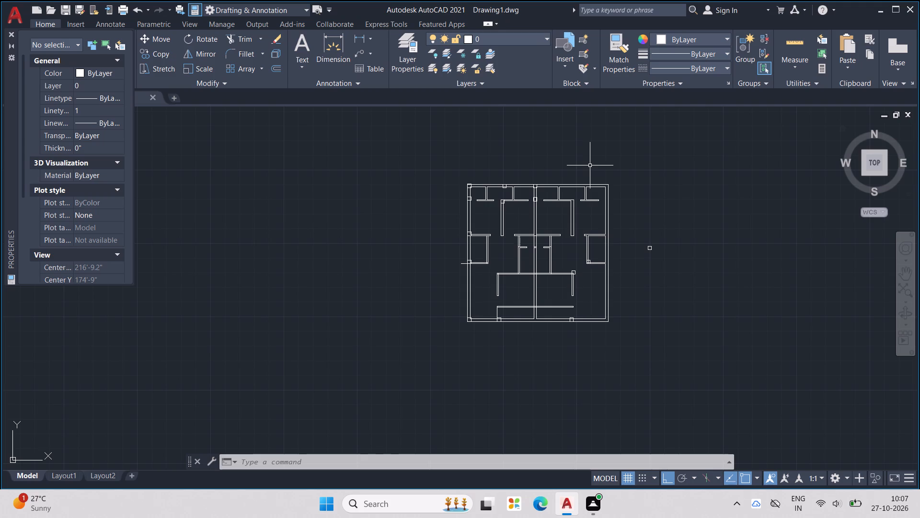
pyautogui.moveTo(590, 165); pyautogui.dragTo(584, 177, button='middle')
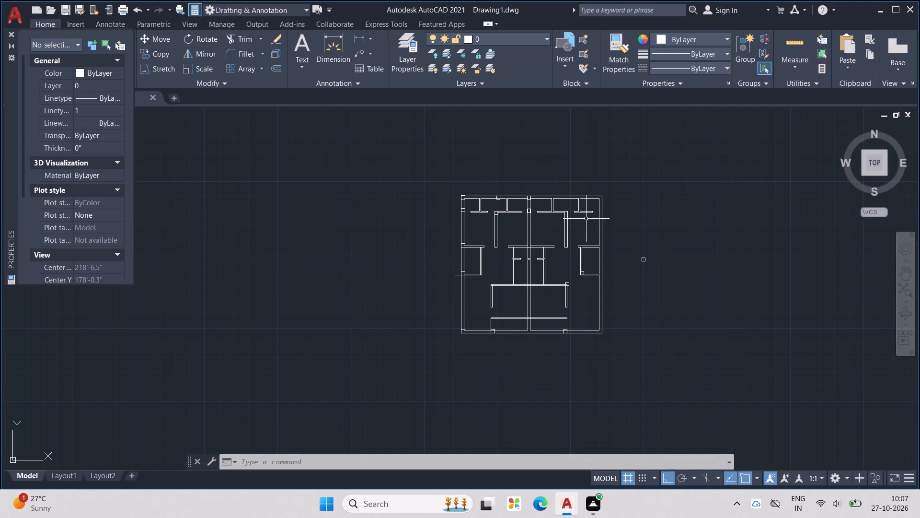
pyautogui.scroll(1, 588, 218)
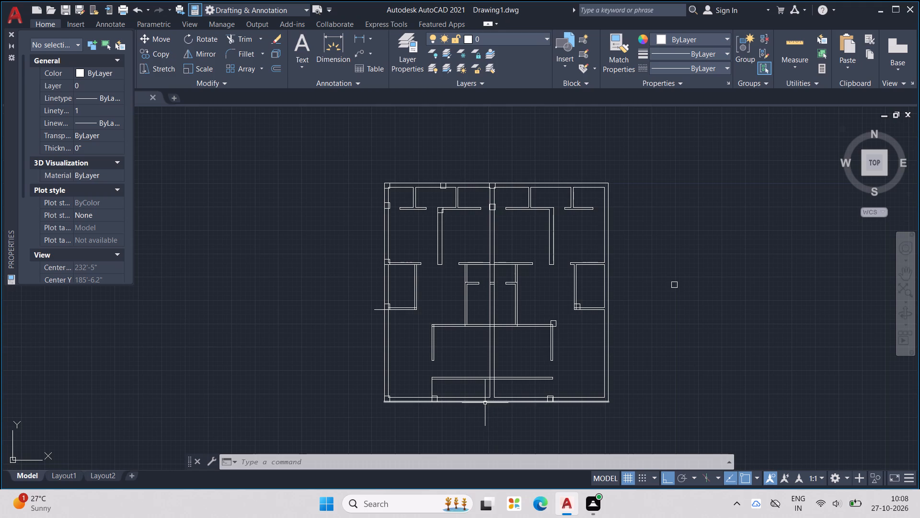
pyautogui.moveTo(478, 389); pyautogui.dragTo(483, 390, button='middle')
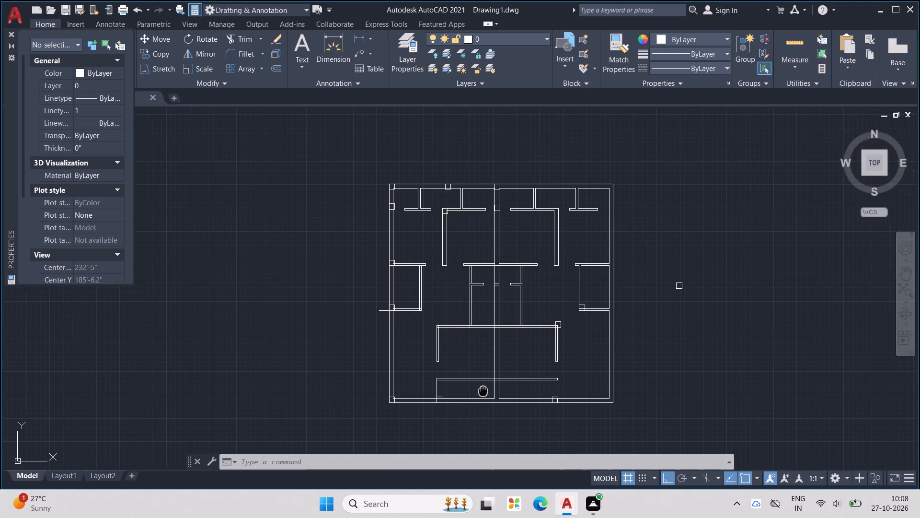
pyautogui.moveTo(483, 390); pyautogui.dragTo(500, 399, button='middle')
# Draw a vertical line from the lower horizontal partition's right end down to the bottom exterior wall's outer face.
pyautogui.press('Escape')
pyautogui.press('Escape')
pyautogui.press('Escape')
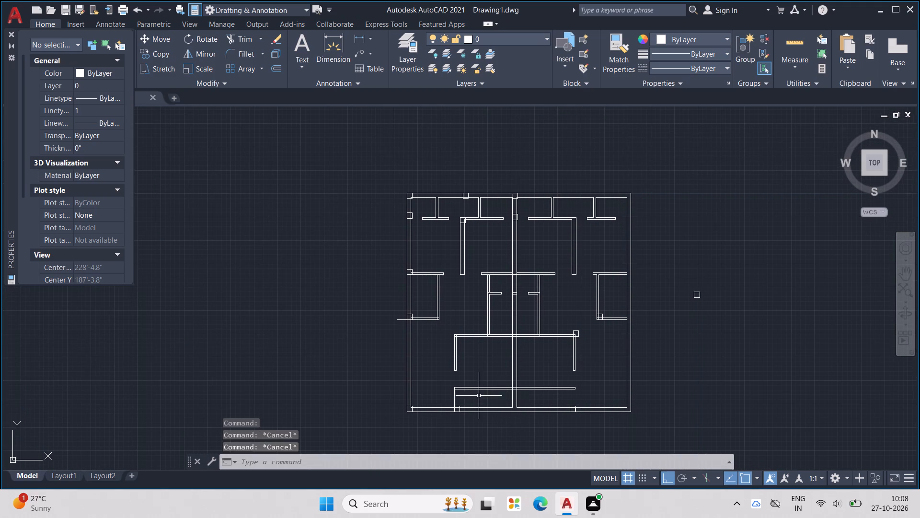
pyautogui.scroll(2, 477, 392)
pyautogui.press('Escape')
pyautogui.press('Escape')
pyautogui.press('Escape')
pyautogui.press('Escape')
pyautogui.moveTo(494, 392); pyautogui.dragTo(481, 365, button='middle')
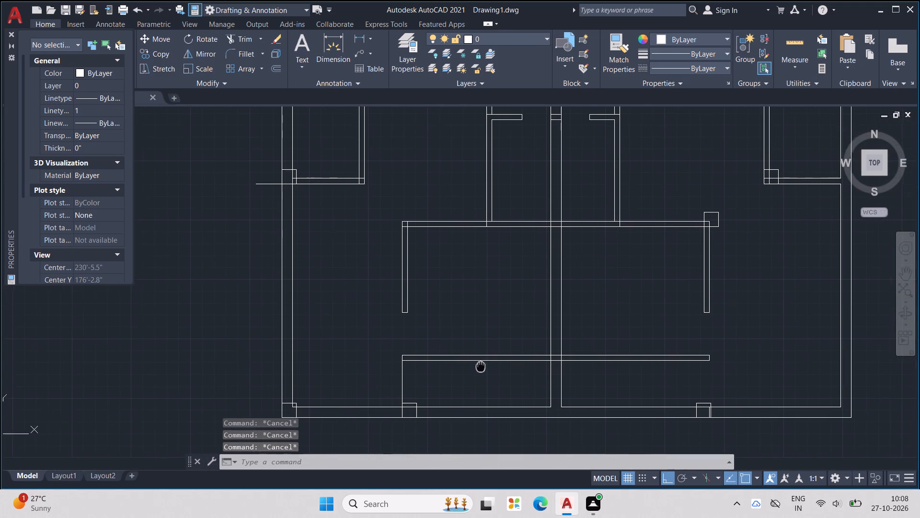
pyautogui.moveTo(481, 365); pyautogui.dragTo(479, 365, button='middle')
pyautogui.press('l')
pyautogui.press('Return')
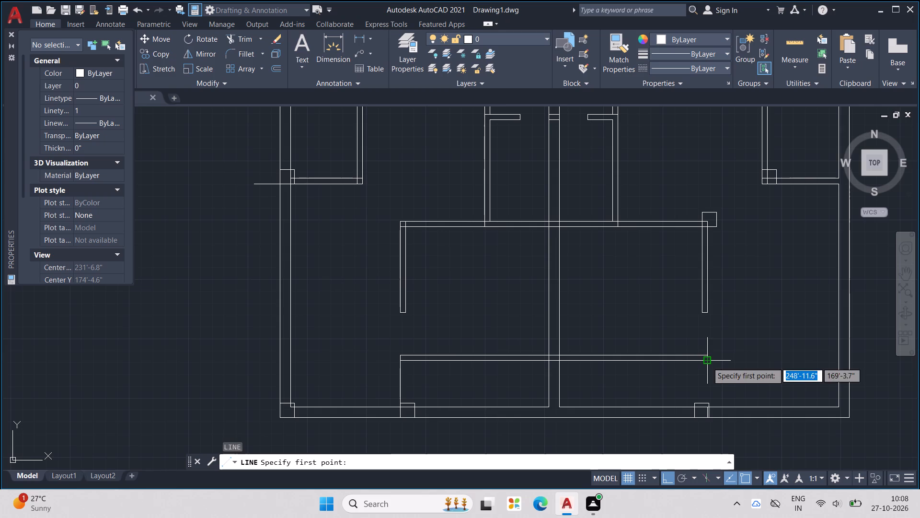
pyautogui.click(707, 362)
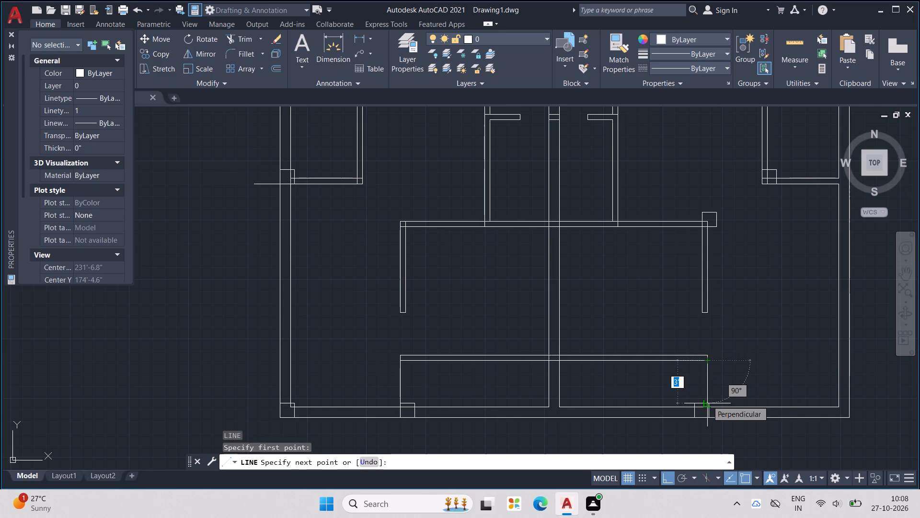
pyautogui.click(706, 421)
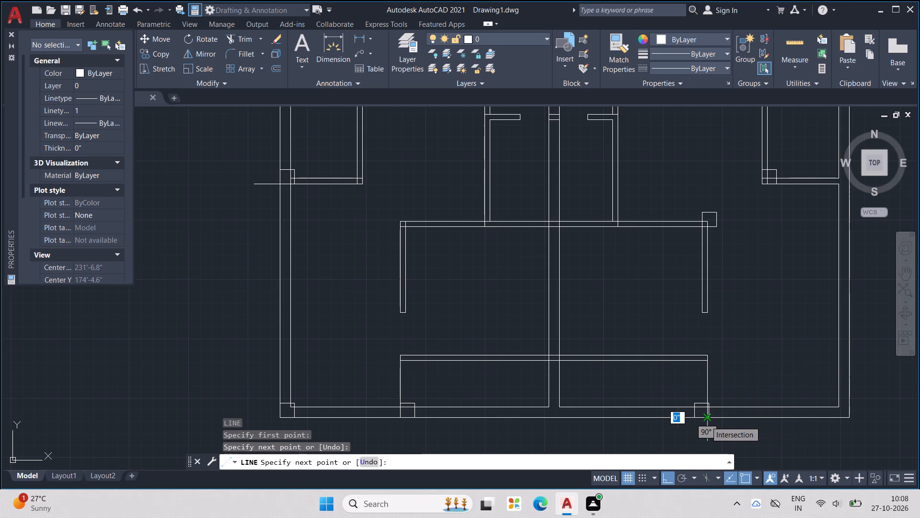
pyautogui.press('Escape')
# Delete the three lines of the misaligned column square beside the new vertical line on the bottom exterior wall.
pyautogui.scroll(2, 717, 399)
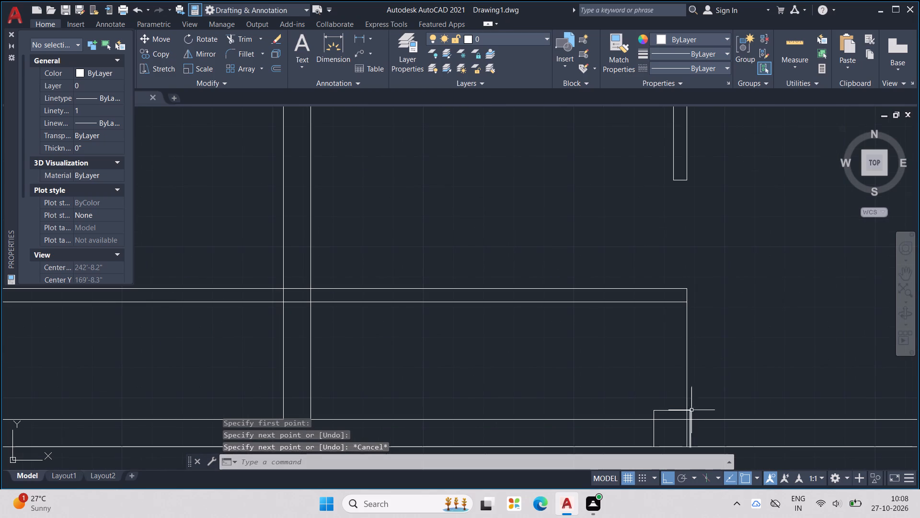
pyautogui.moveTo(699, 420); pyautogui.dragTo(711, 370, button='middle')
pyautogui.scroll(2, 668, 391)
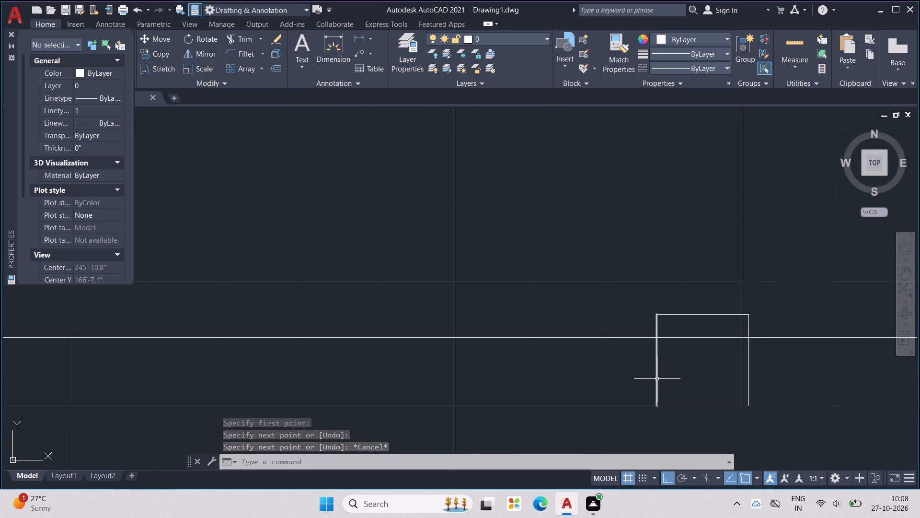
pyautogui.moveTo(693, 309); pyautogui.dragTo(640, 350)
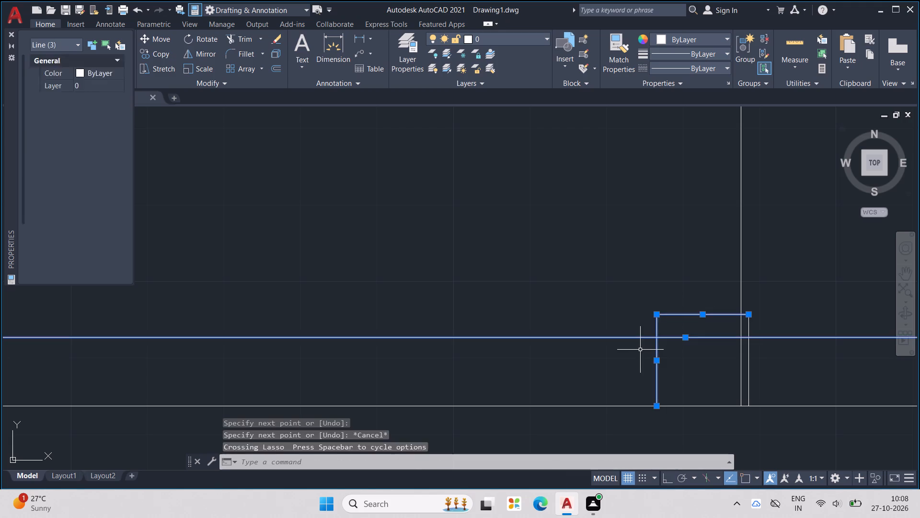
pyautogui.press('Escape')
pyautogui.moveTo(814, 367); pyautogui.dragTo(669, 365)
pyautogui.press('Escape')
pyautogui.moveTo(702, 294); pyautogui.dragTo(698, 321)
pyautogui.moveTo(688, 357); pyautogui.dragTo(636, 358)
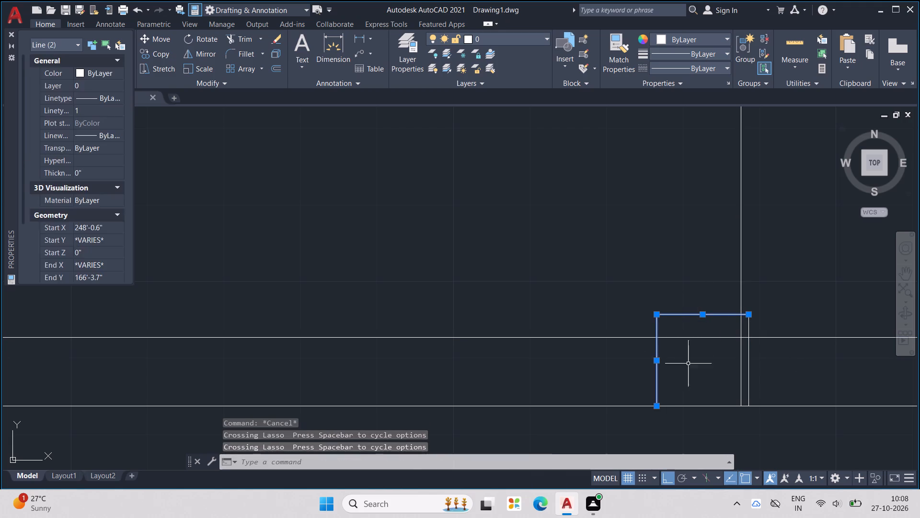
pyautogui.press('Escape')
pyautogui.moveTo(772, 373); pyautogui.dragTo(745, 371)
pyautogui.moveTo(721, 310); pyautogui.dragTo(717, 313)
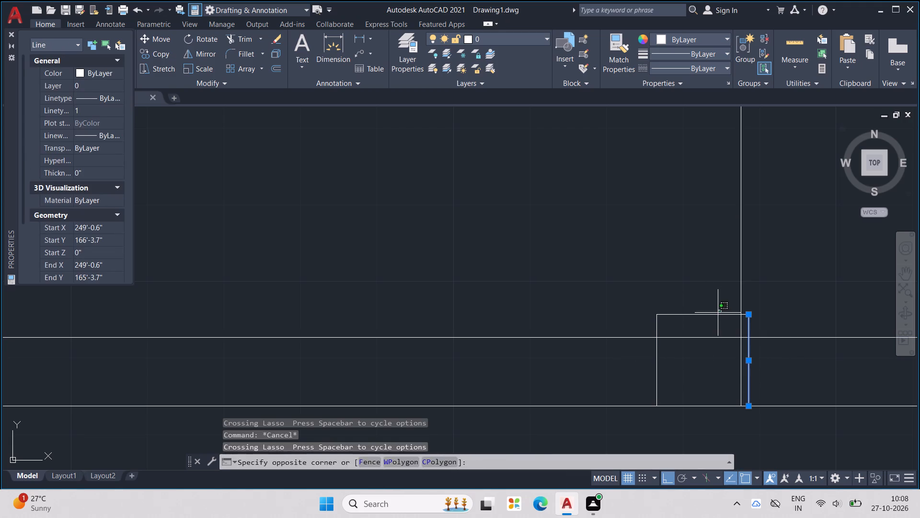
pyautogui.moveTo(717, 313); pyautogui.dragTo(714, 322)
pyautogui.moveTo(687, 362); pyautogui.dragTo(635, 365)
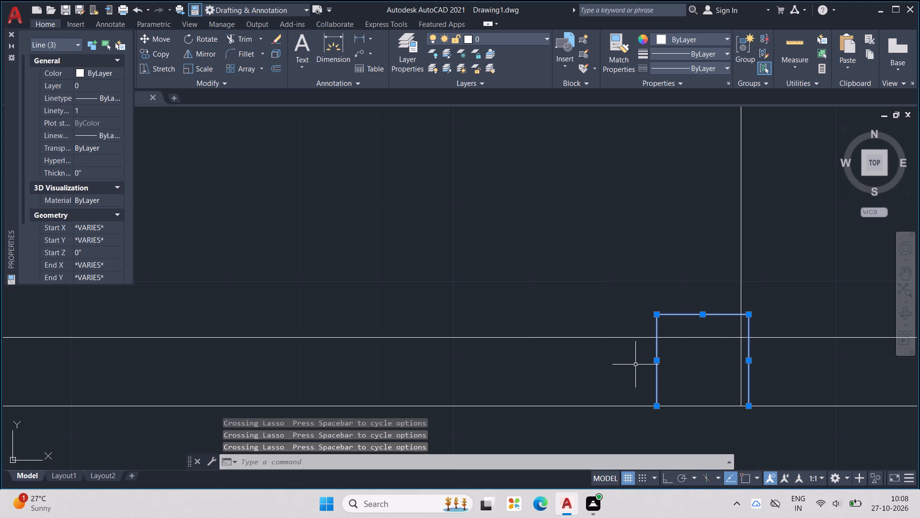
pyautogui.press('Delete')
pyautogui.press('Delete')
pyautogui.press('Delete')
# Draw a 1' column square on the bottom exterior wall, right edge on the new vertical line and base on the outer face.
pyautogui.press('l')
pyautogui.press('Return')
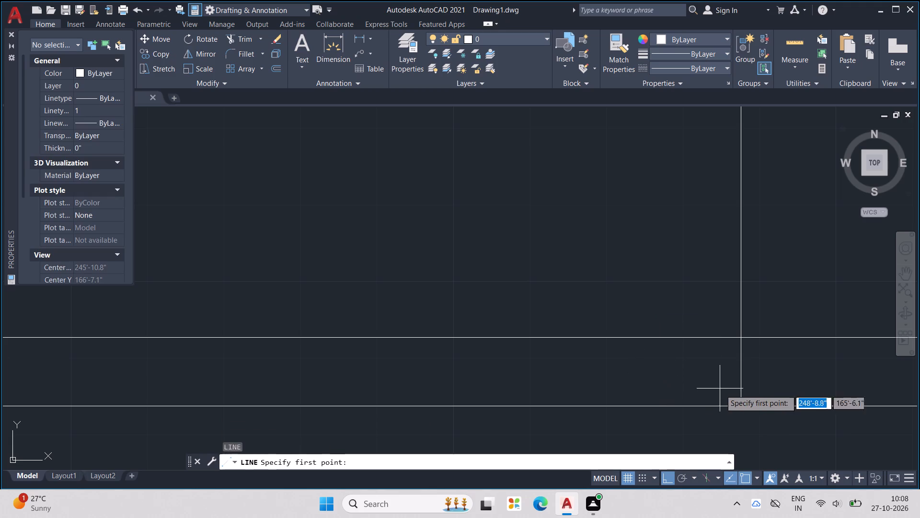
pyautogui.click(745, 408)
pyautogui.press('1')
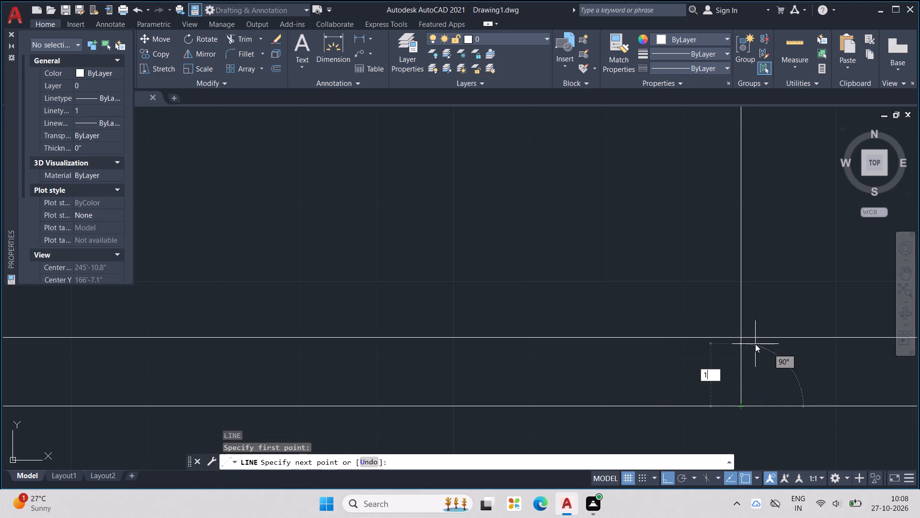
pyautogui.press("'")
pyautogui.press('Return')
pyautogui.press('1')
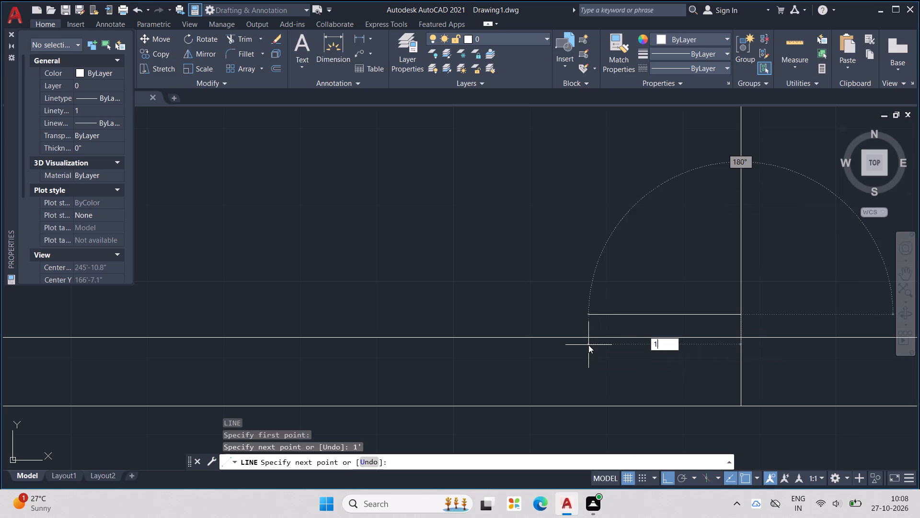
pyautogui.press(';')
pyautogui.press('BackSpace')
pyautogui.press("'")
pyautogui.press('Return')
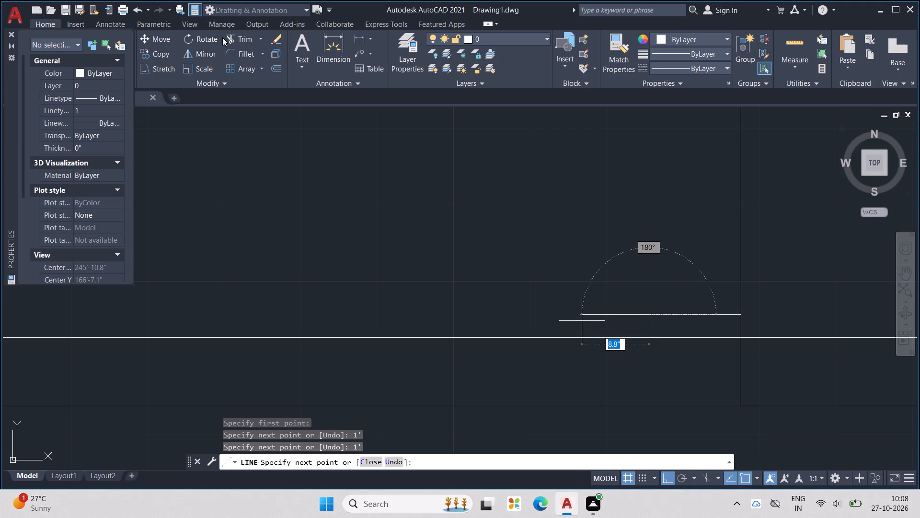
pyautogui.press('1')
pyautogui.press("'")
pyautogui.press('Return')
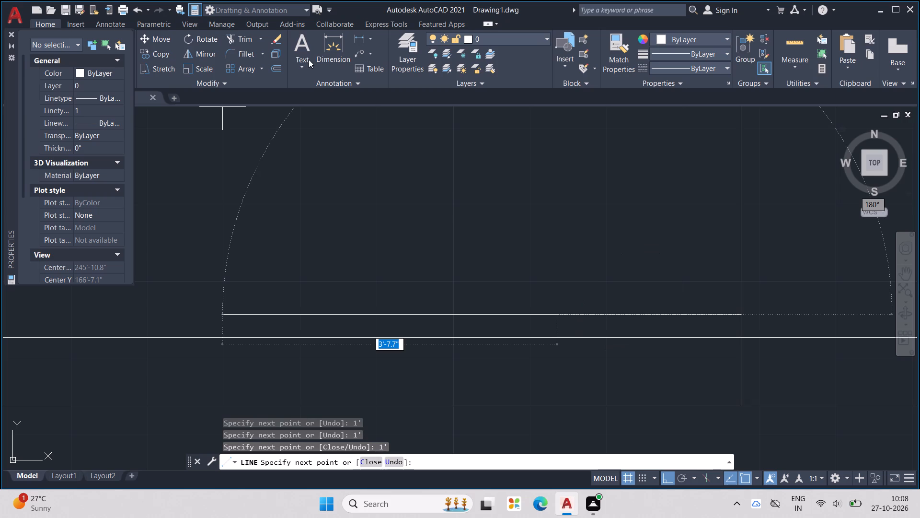
pyautogui.scroll(-2, 543, 163)
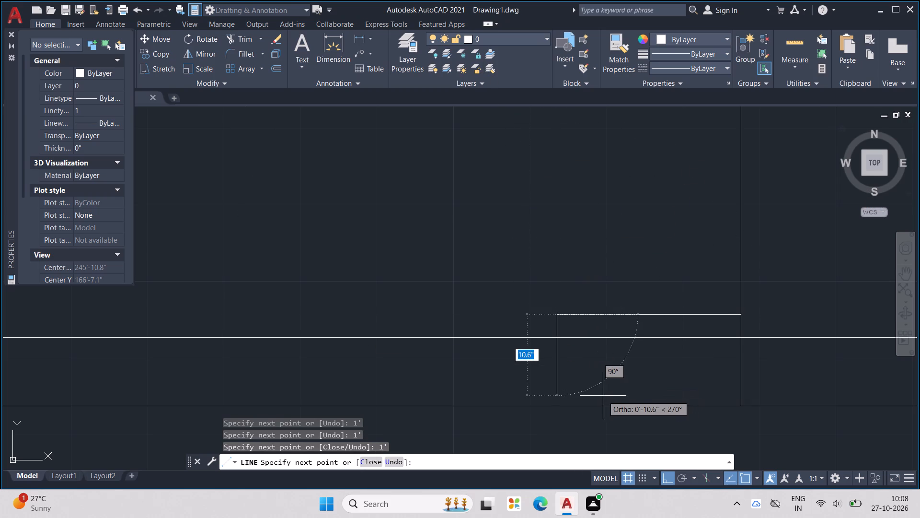
pyautogui.hotkey('ctrl', 'z')
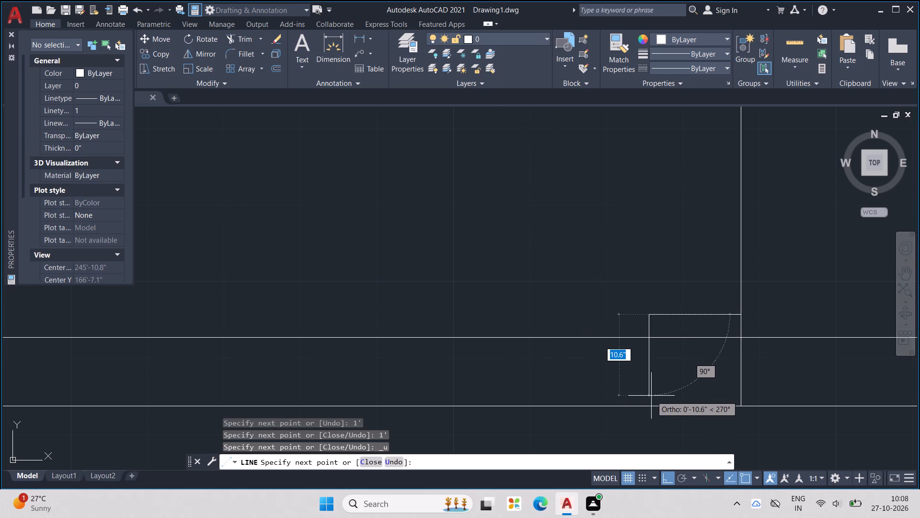
pyautogui.press('1')
pyautogui.press("'")
pyautogui.press('Return')
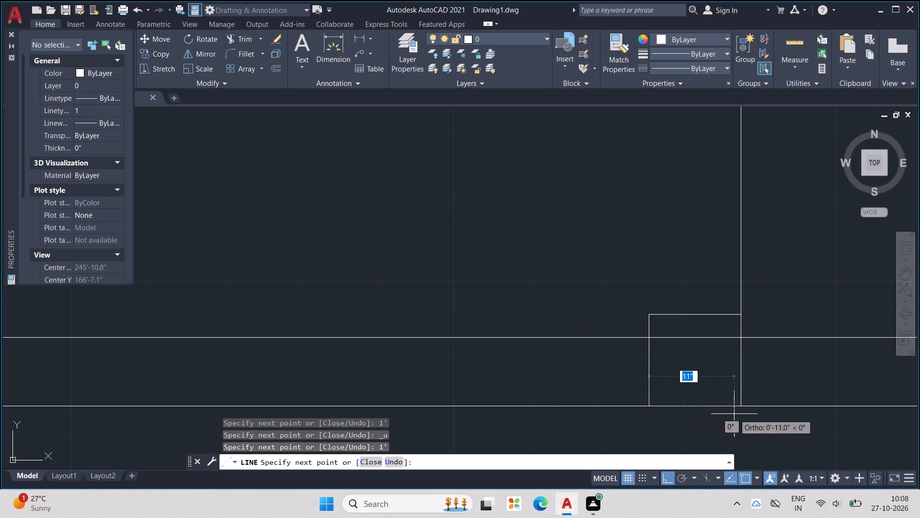
pyautogui.click(743, 406)
pyautogui.scroll(-5, 724, 377)
pyautogui.press('Escape')
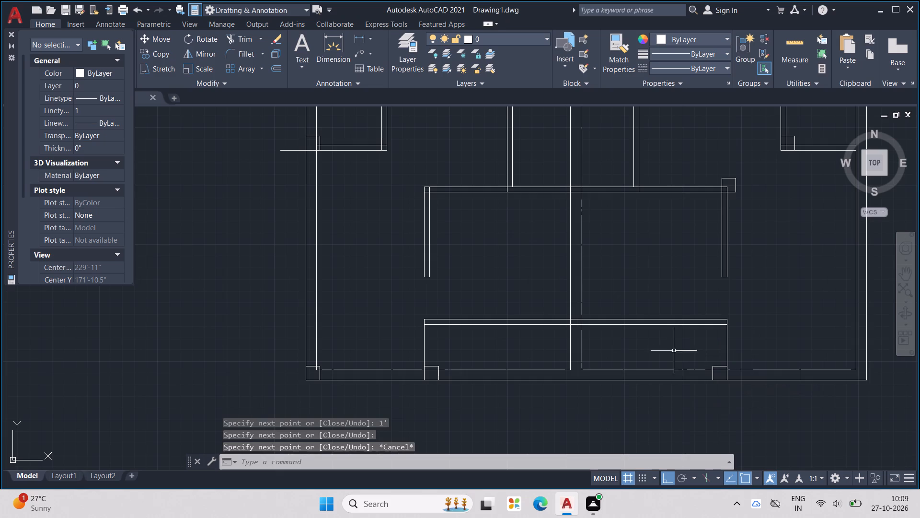
# Trim away the two vertical lines between the lower horizontal partition's ends and the column squares on the bottom wall.
pyautogui.press('Escape')
pyautogui.press('Escape')
pyautogui.press('t')
pyautogui.press('r')
pyautogui.press('Return')
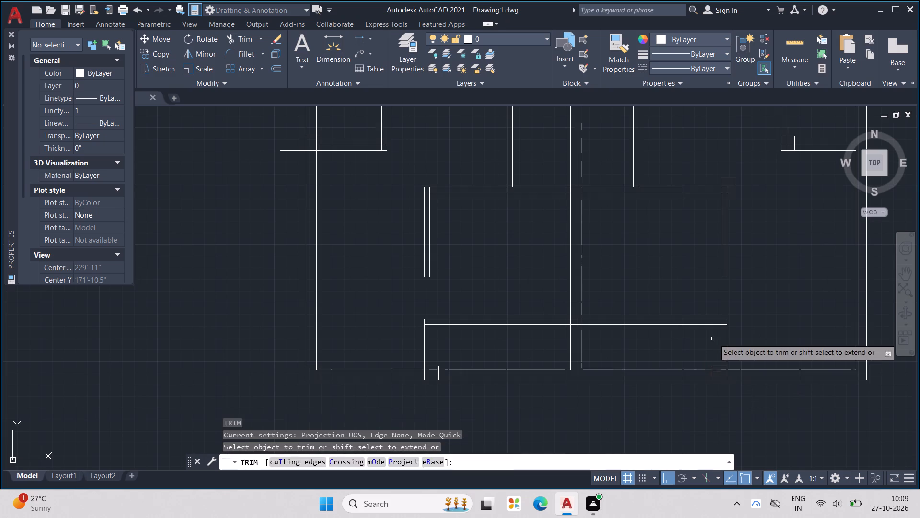
pyautogui.moveTo(738, 340); pyautogui.dragTo(716, 339)
pyautogui.moveTo(438, 344); pyautogui.dragTo(407, 342)
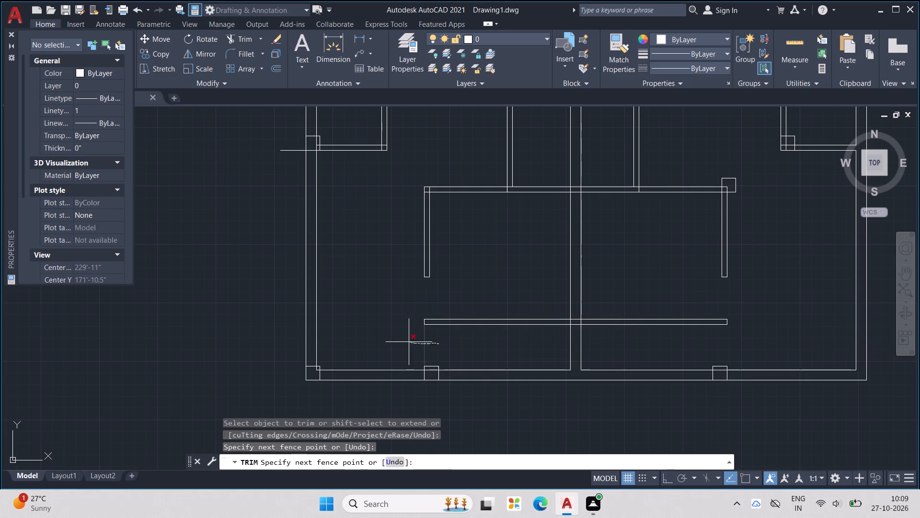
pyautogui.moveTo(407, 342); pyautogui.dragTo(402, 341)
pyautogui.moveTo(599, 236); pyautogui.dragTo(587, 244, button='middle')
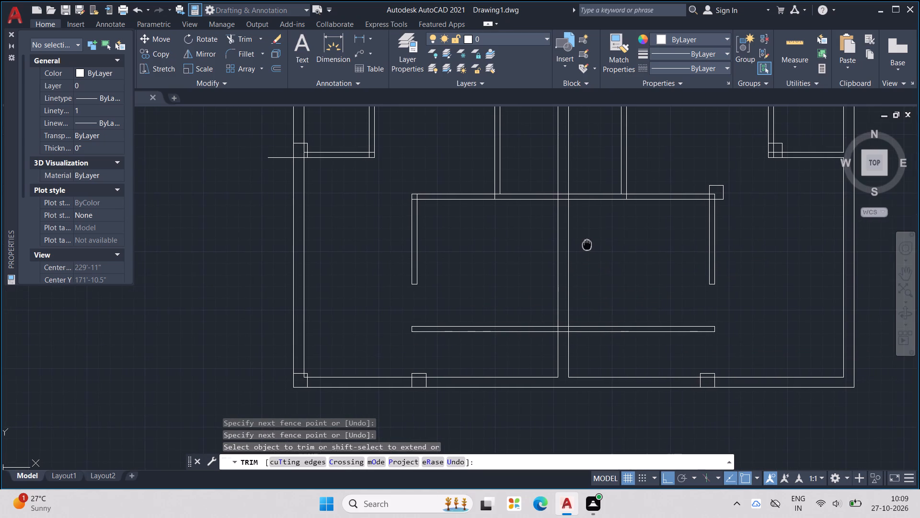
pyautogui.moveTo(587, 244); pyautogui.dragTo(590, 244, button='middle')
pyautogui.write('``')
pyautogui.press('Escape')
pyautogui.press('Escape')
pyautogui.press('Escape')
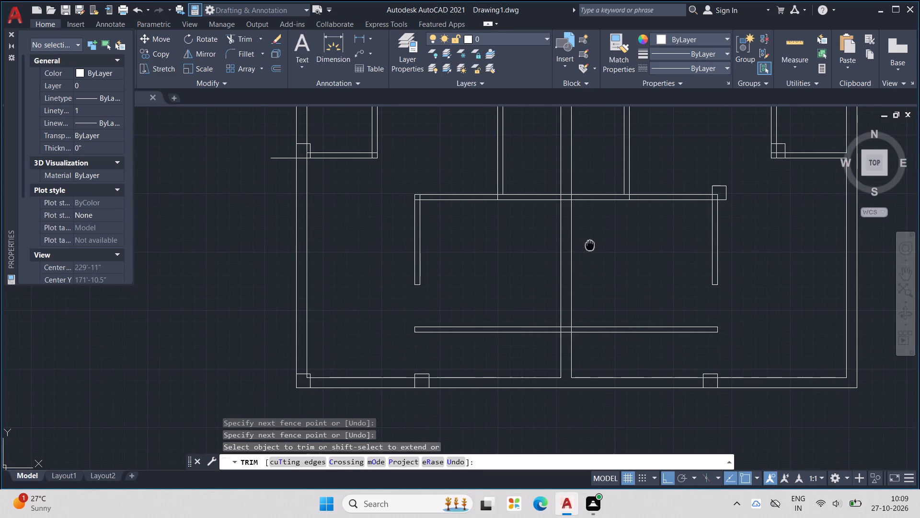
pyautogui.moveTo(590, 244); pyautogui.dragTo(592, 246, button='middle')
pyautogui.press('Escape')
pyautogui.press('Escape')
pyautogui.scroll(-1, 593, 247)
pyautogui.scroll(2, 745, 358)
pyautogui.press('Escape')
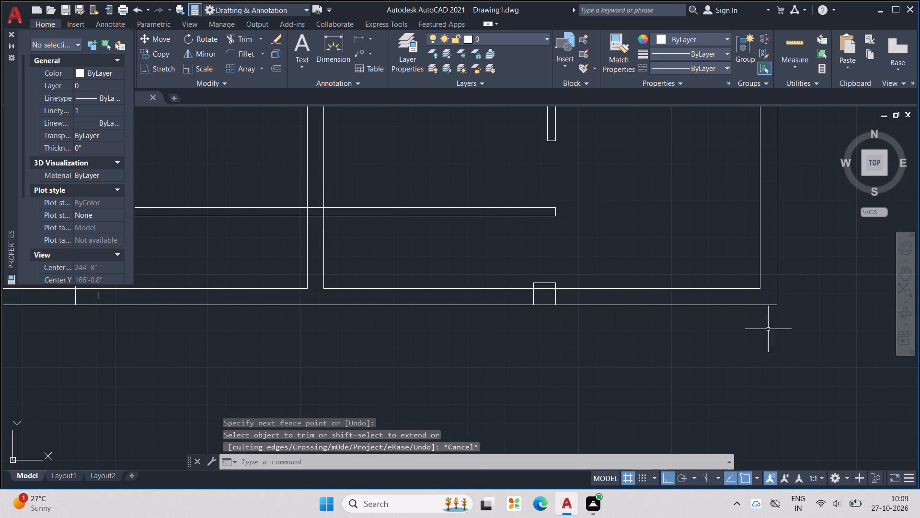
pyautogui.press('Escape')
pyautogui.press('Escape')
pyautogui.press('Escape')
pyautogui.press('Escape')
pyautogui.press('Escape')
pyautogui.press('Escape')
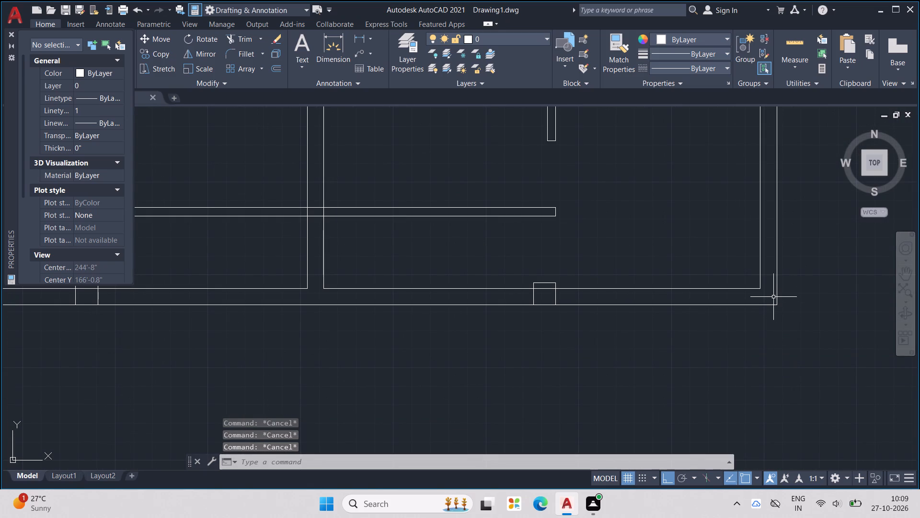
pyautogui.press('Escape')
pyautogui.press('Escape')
# Draw a 1' column square inside the bottom-right corner of the exterior walls, with two sides along the outer faces.
pyautogui.press('l')
pyautogui.press('Return')
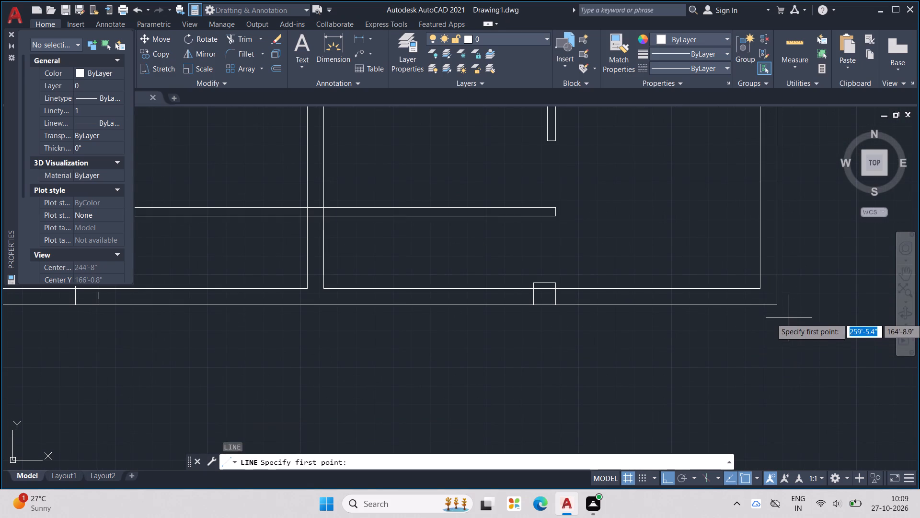
pyautogui.click(783, 302)
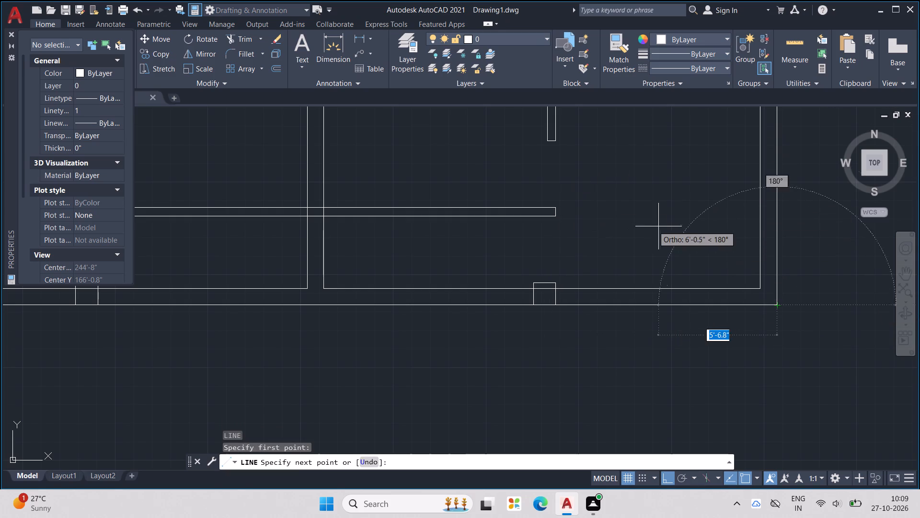
pyautogui.moveTo(667, 230); pyautogui.dragTo(449, 343, button='middle')
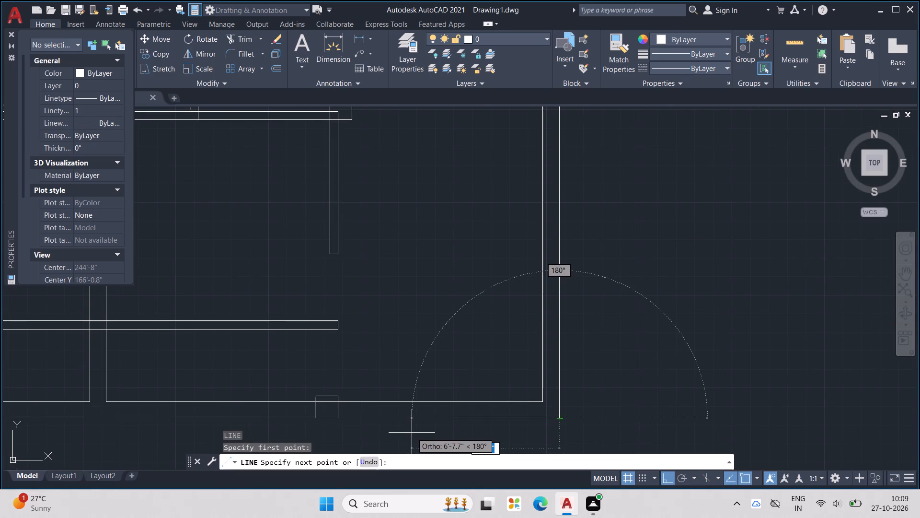
pyautogui.press('1')
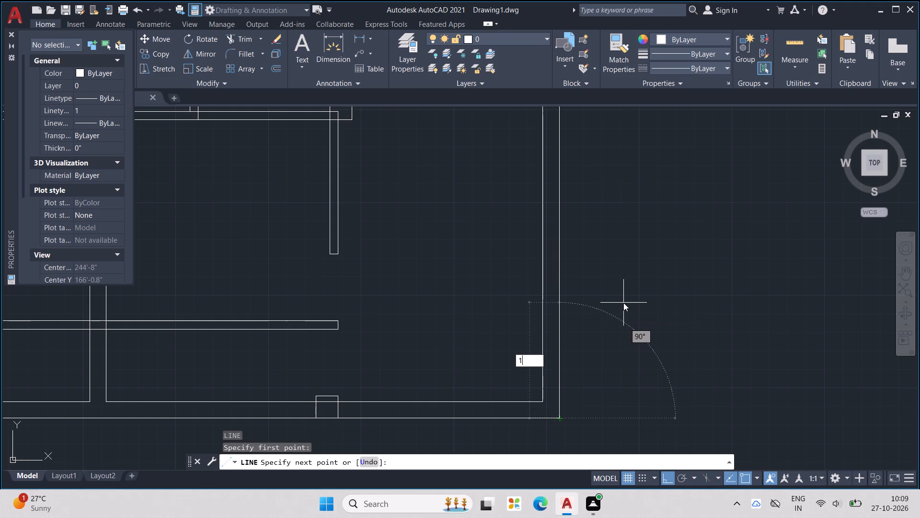
pyautogui.press("'")
pyautogui.press('Return')
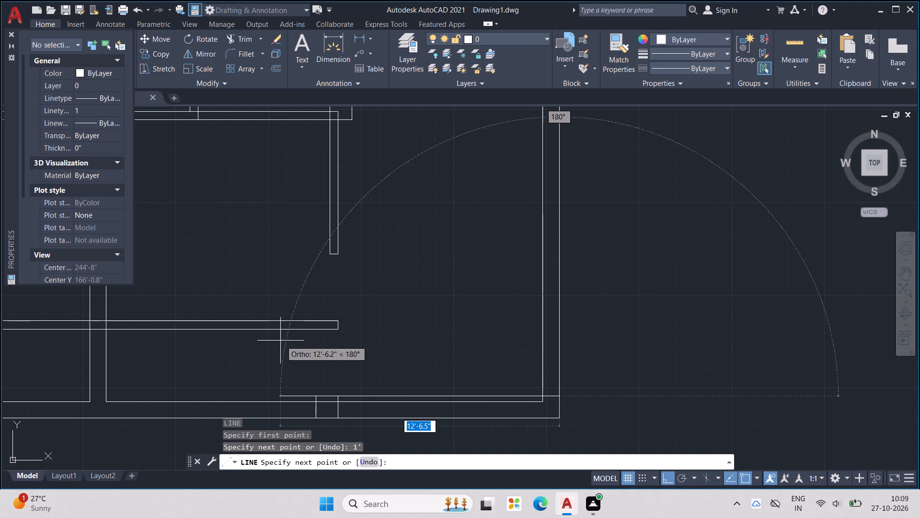
pyautogui.press('1')
pyautogui.press("'")
pyautogui.press('Return')
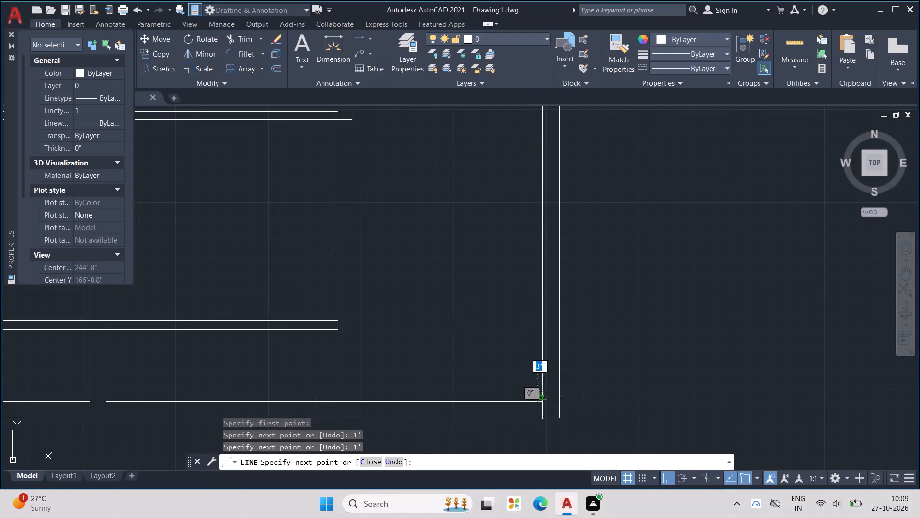
pyautogui.scroll(2, 533, 428)
pyautogui.click(538, 404)
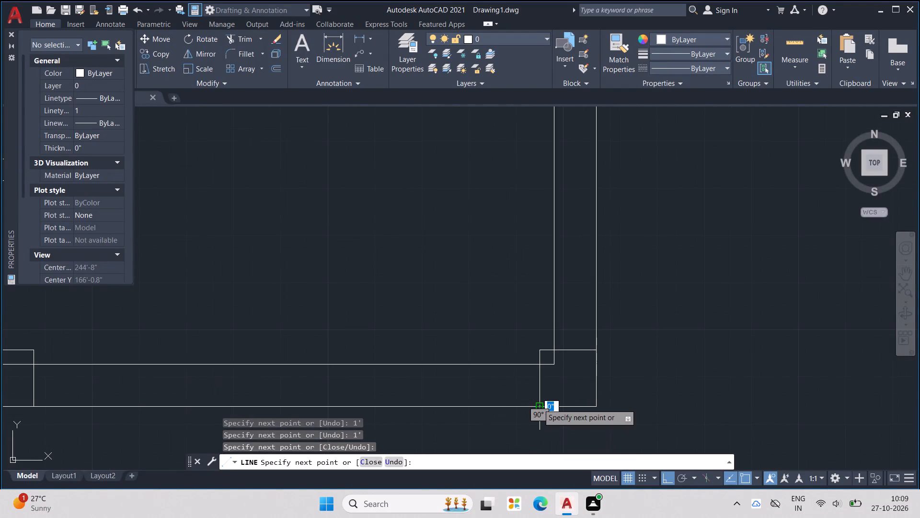
pyautogui.press('Escape')
# Draw a 1' line up the right exterior wall's inner face from the bottom edge of the small right-hand room's lower partition.
pyautogui.scroll(-1, 590, 338)
pyautogui.moveTo(590, 336); pyautogui.dragTo(584, 350, button='middle')
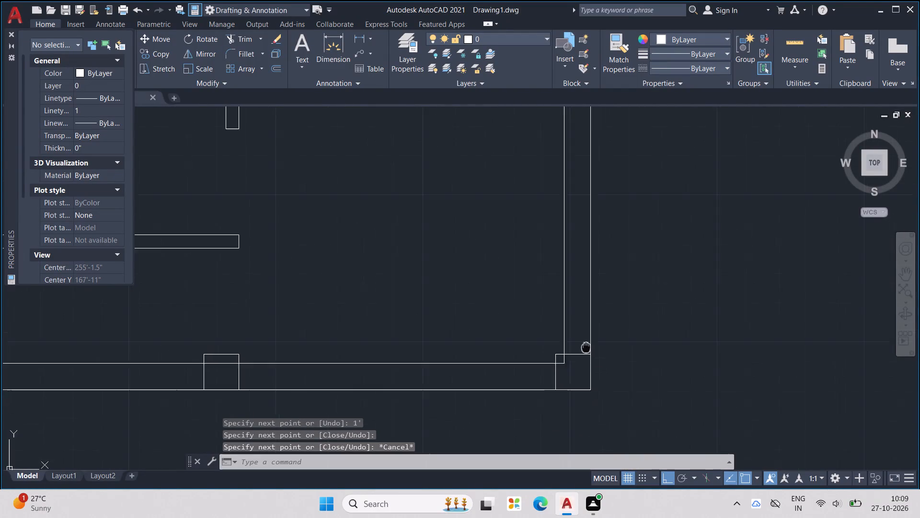
pyautogui.moveTo(584, 350); pyautogui.dragTo(565, 399, button='middle')
pyautogui.scroll(-2, 567, 391)
pyautogui.moveTo(551, 327); pyautogui.dragTo(561, 422, button='middle')
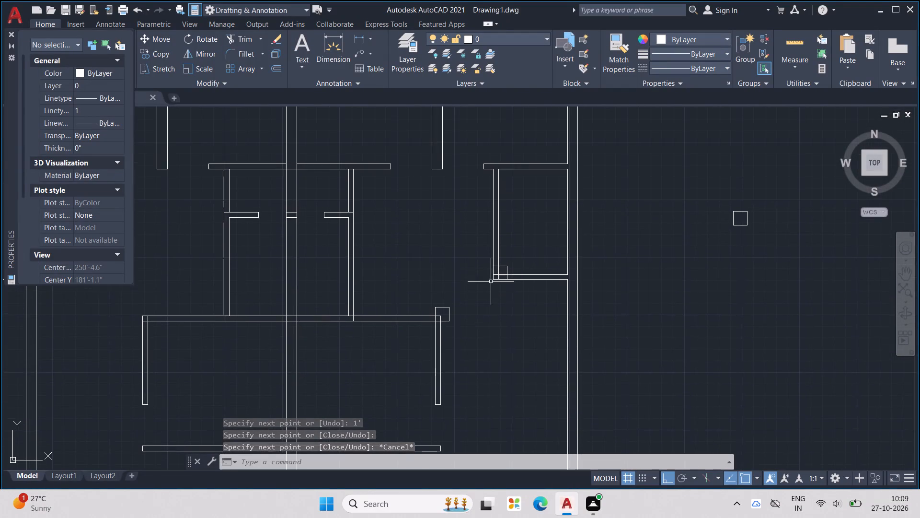
pyautogui.scroll(7, 492, 271)
pyautogui.scroll(-2, 490, 271)
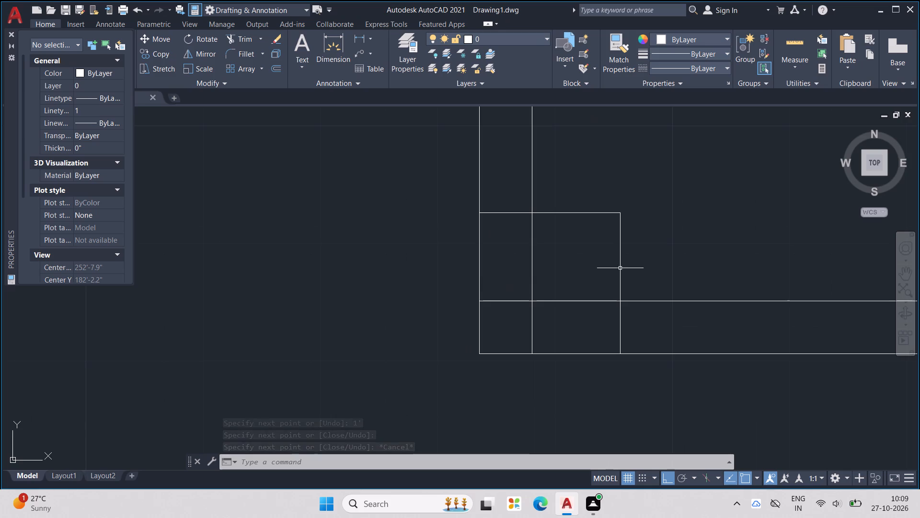
pyautogui.moveTo(628, 266); pyautogui.dragTo(470, 289, button='middle')
pyautogui.scroll(-3, 470, 289)
pyautogui.press('Escape')
pyautogui.press('Escape')
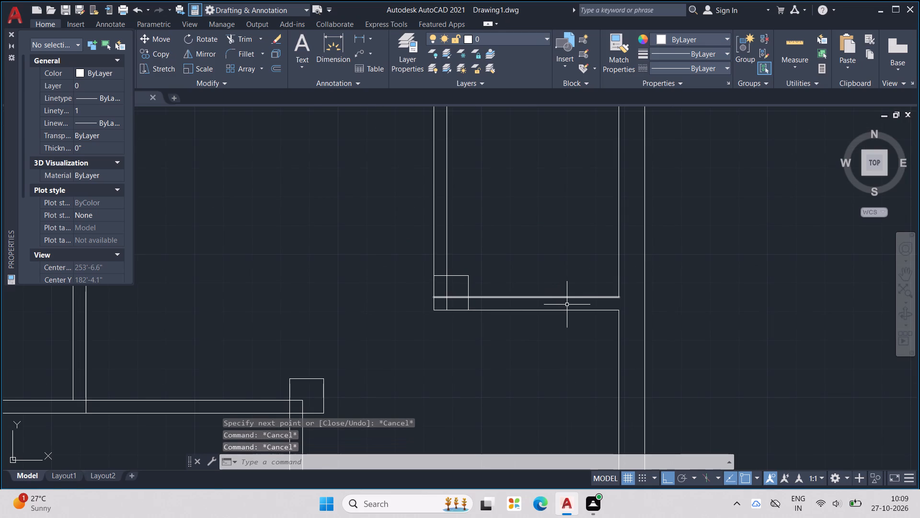
pyautogui.press('l')
pyautogui.press('Return')
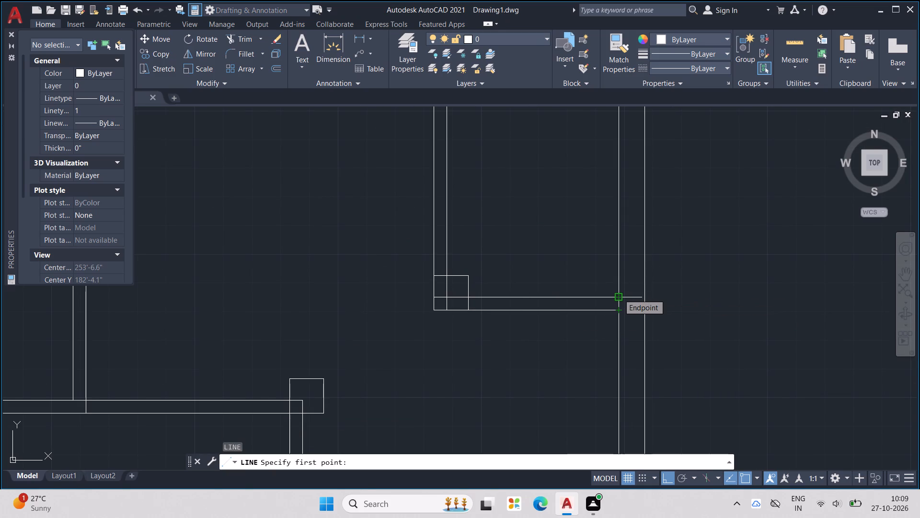
pyautogui.click(620, 309)
pyautogui.press('1')
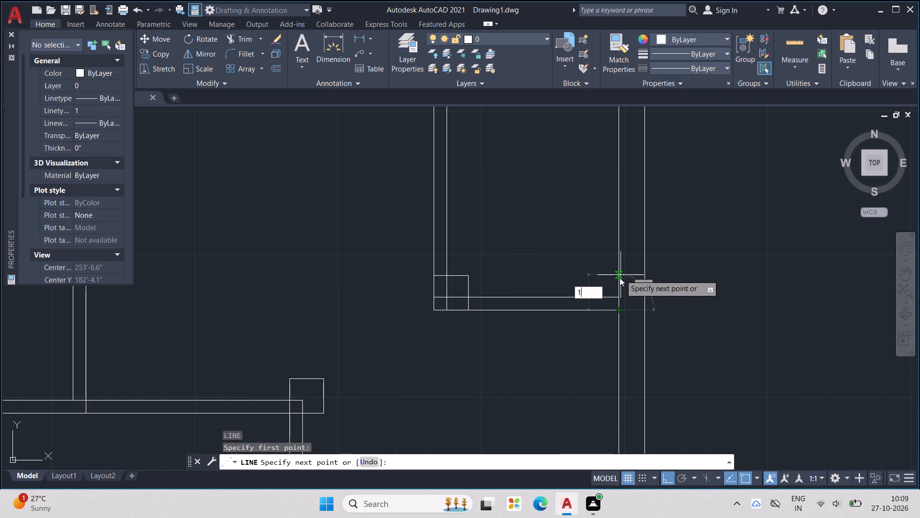
pyautogui.press("'")
pyautogui.press('Return')
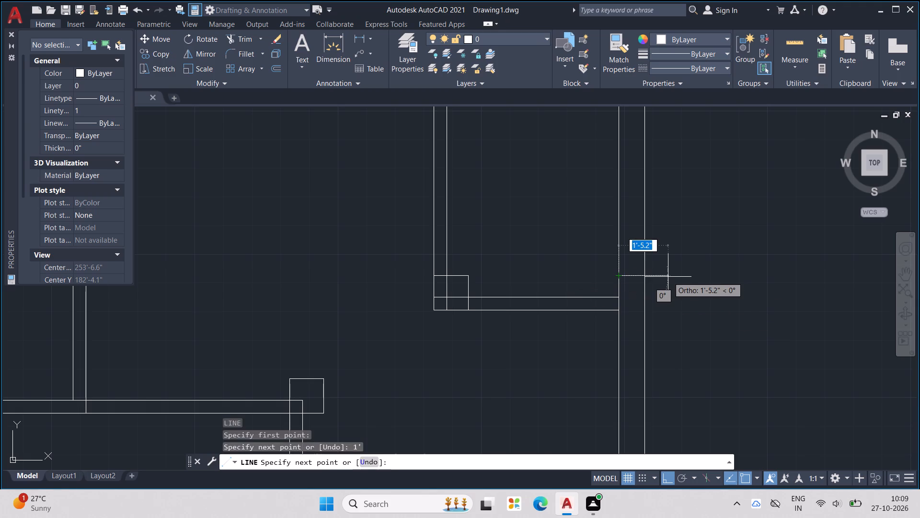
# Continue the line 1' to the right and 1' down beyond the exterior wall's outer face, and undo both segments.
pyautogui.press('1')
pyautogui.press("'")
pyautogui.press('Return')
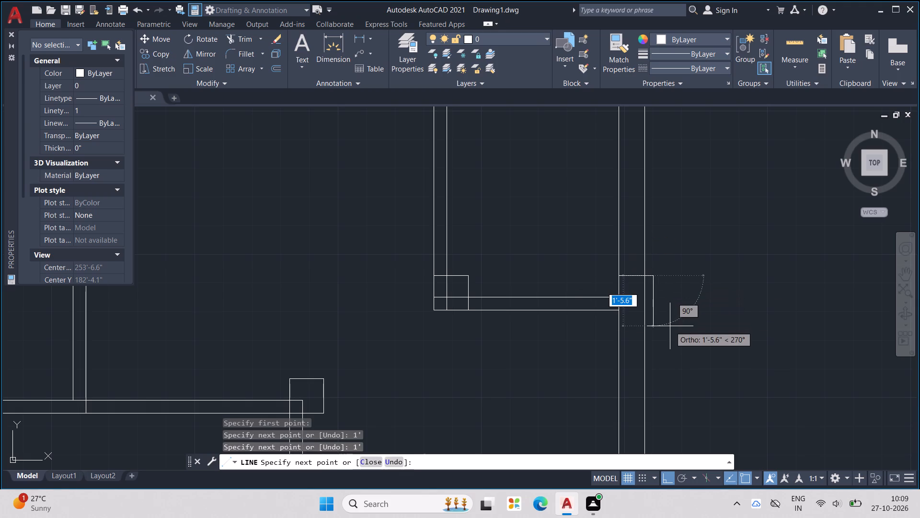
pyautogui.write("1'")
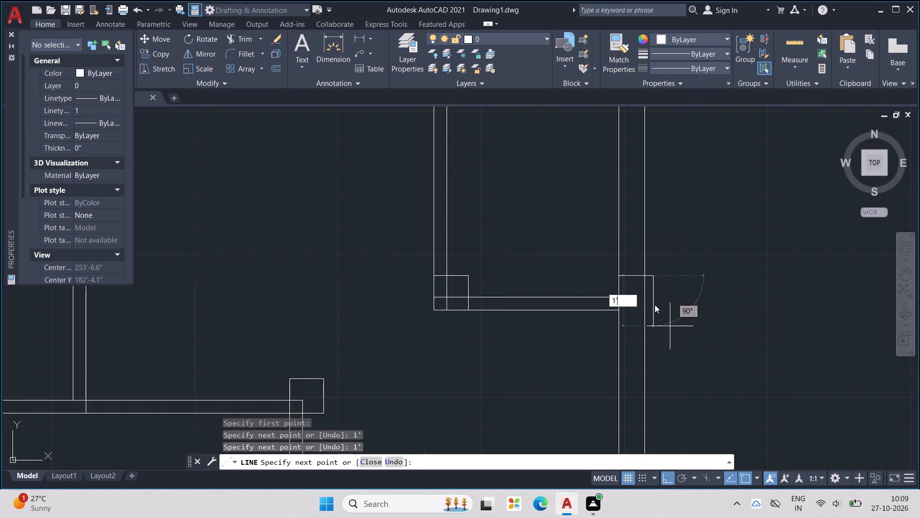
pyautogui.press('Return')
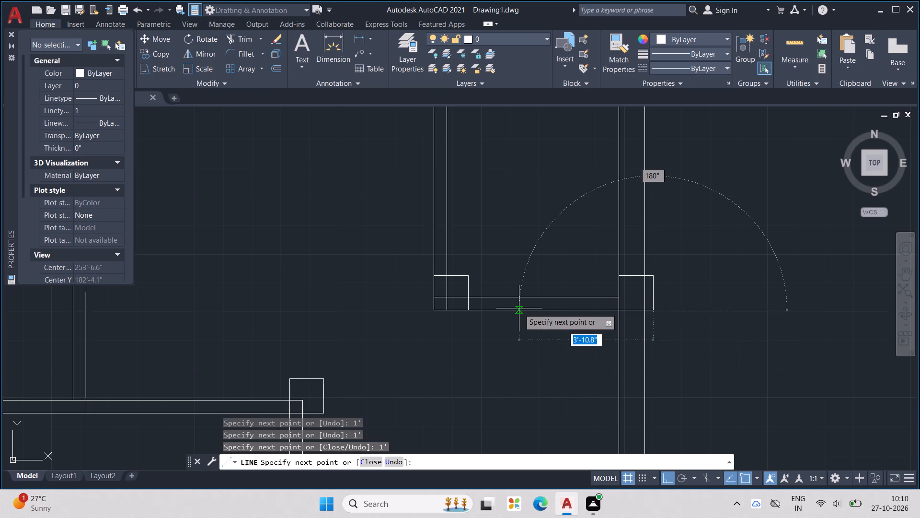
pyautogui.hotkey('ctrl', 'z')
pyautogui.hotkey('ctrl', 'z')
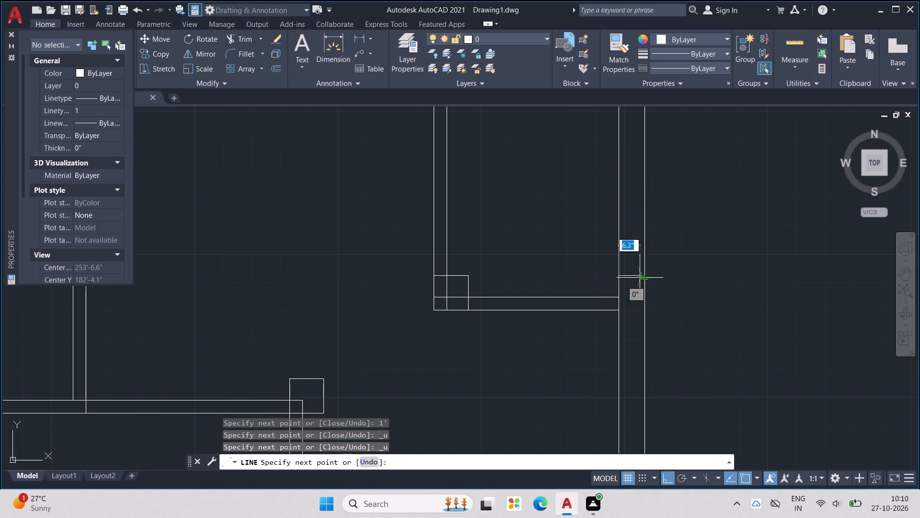
# Continue the line horizontally from the 1' line's top across the right exterior wall to its outer face.
pyautogui.click(648, 279)
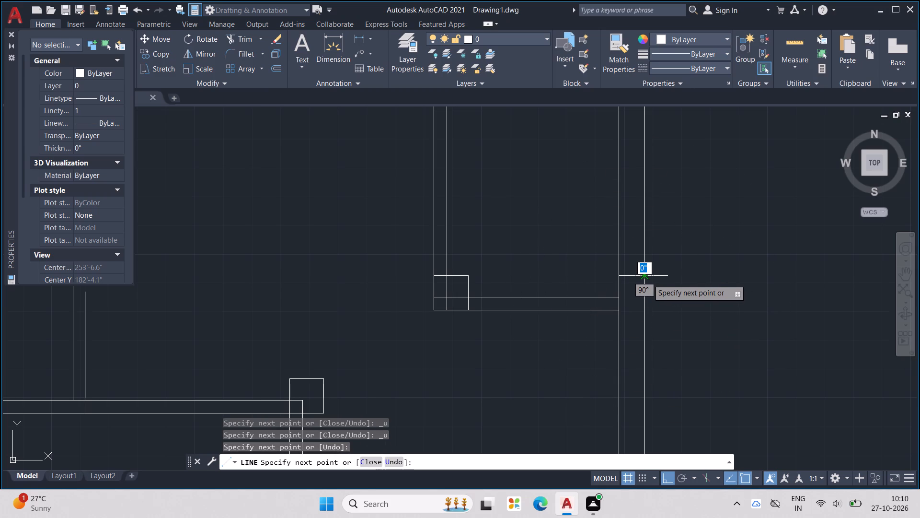
pyautogui.press('Escape')
pyautogui.press('Escape')
# Draw a 1' column square at the right exterior wall's junction with the lower partition, right edge on the outer face and base on the partition's bottom edge.
pyautogui.press('l')
pyautogui.press('Return')
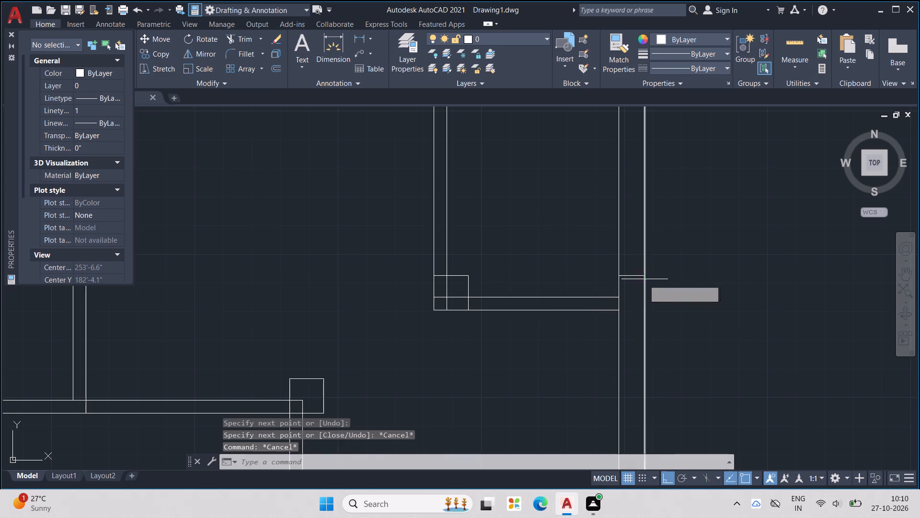
pyautogui.click(643, 280)
pyautogui.press('1')
pyautogui.press("'")
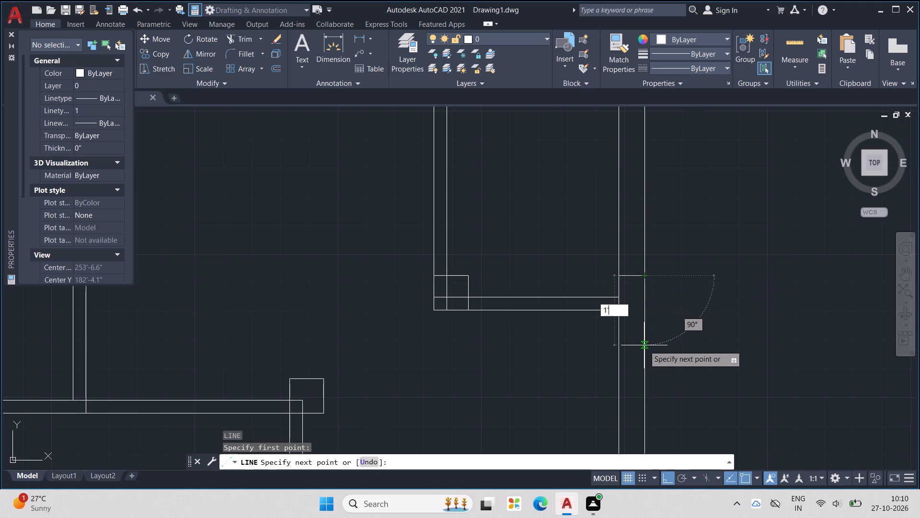
pyautogui.press('Return')
pyautogui.press('1')
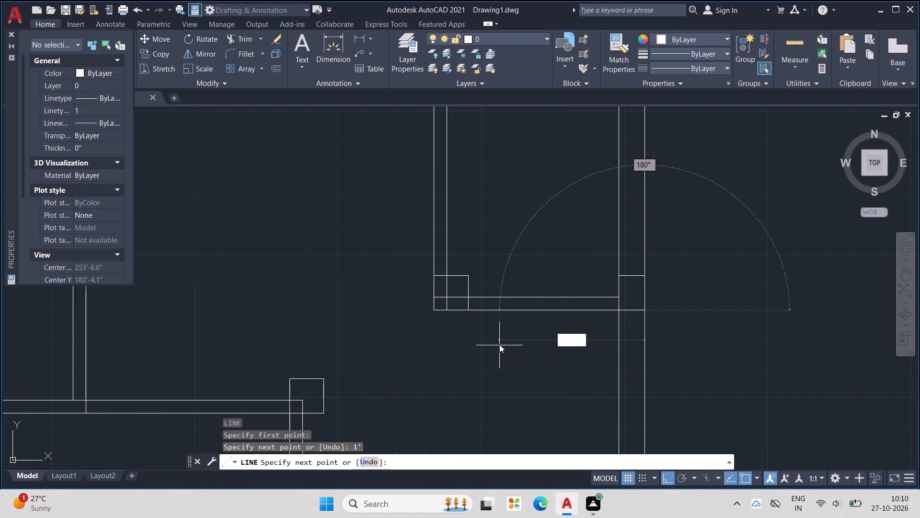
pyautogui.press("'")
pyautogui.press('Return')
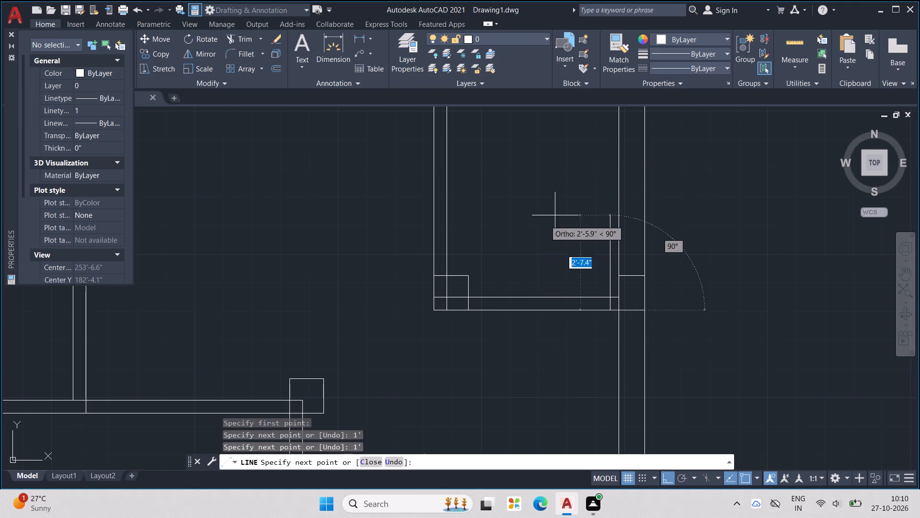
pyautogui.press('1')
pyautogui.press("'")
pyautogui.press('Return')
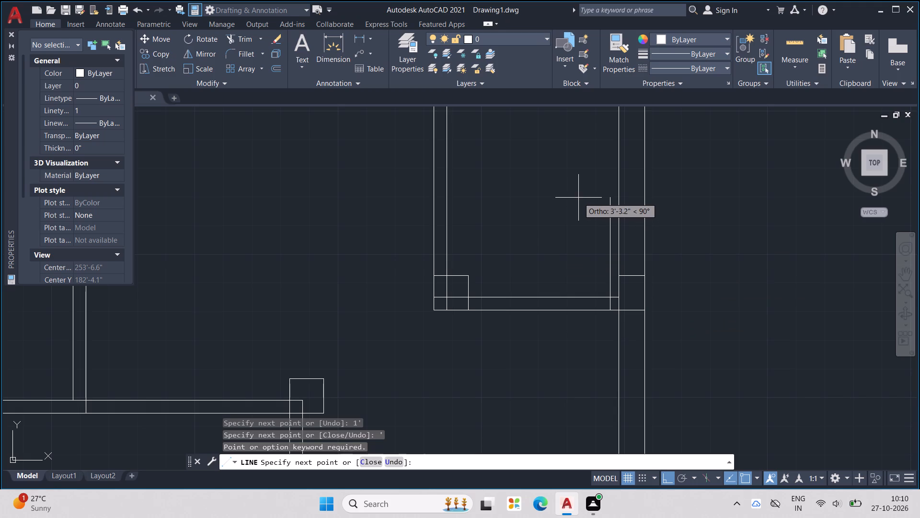
pyautogui.press('1')
pyautogui.press("'")
pyautogui.press('Return')
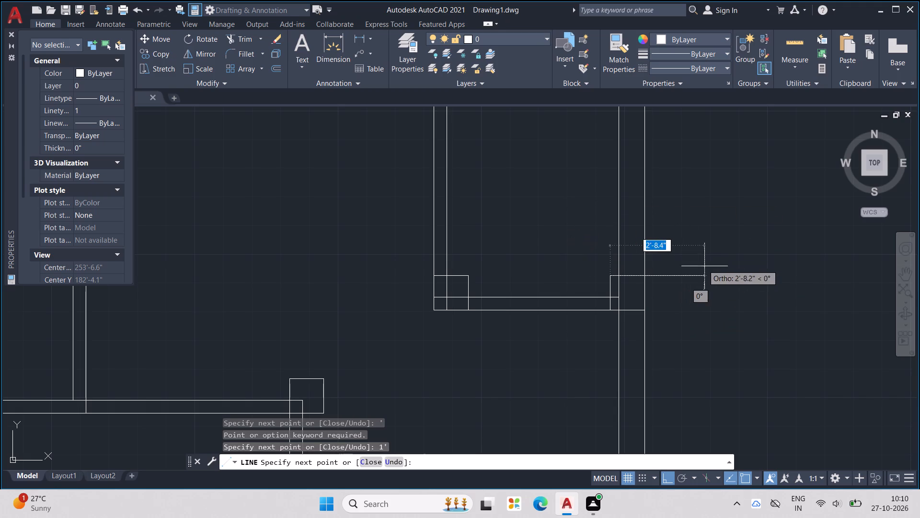
pyautogui.click(646, 279)
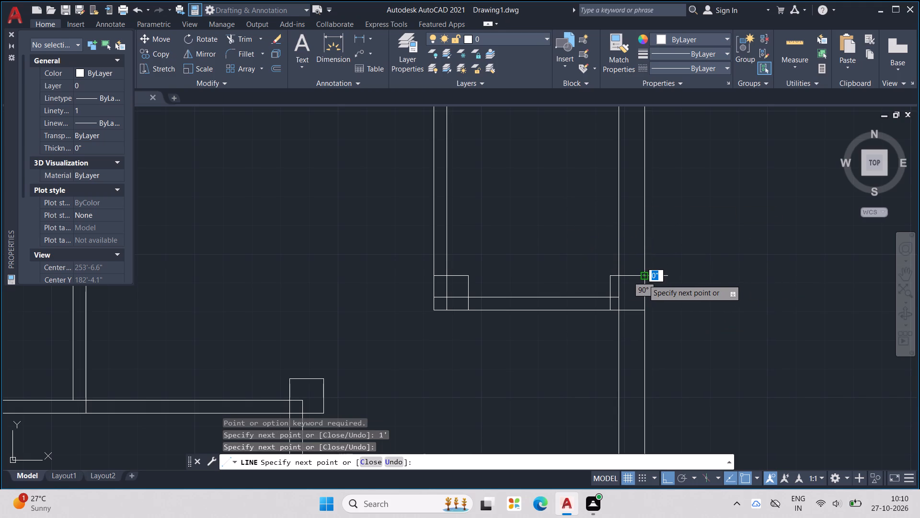
pyautogui.press('Escape')
# Draw a 1' column square at the right exterior wall's junction with the small room's upper partition, right edge on the outer face, base on the partition's bottom edge.
pyautogui.scroll(-3, 745, 265)
pyautogui.moveTo(745, 271); pyautogui.dragTo(661, 392, button='middle')
pyautogui.press('Escape')
pyautogui.press('Escape')
pyautogui.press('Escape')
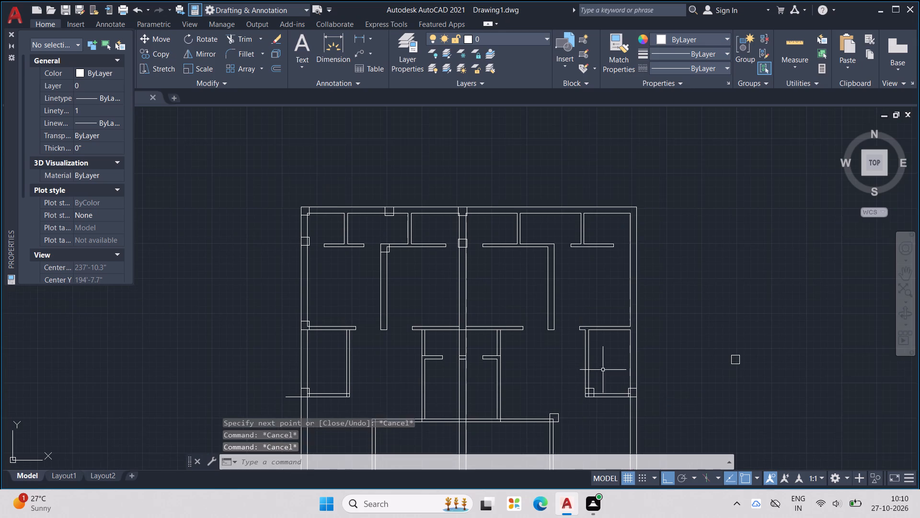
pyautogui.press('Escape')
pyautogui.scroll(1, 583, 357)
pyautogui.press('Escape')
pyautogui.press('Escape')
pyautogui.press('l')
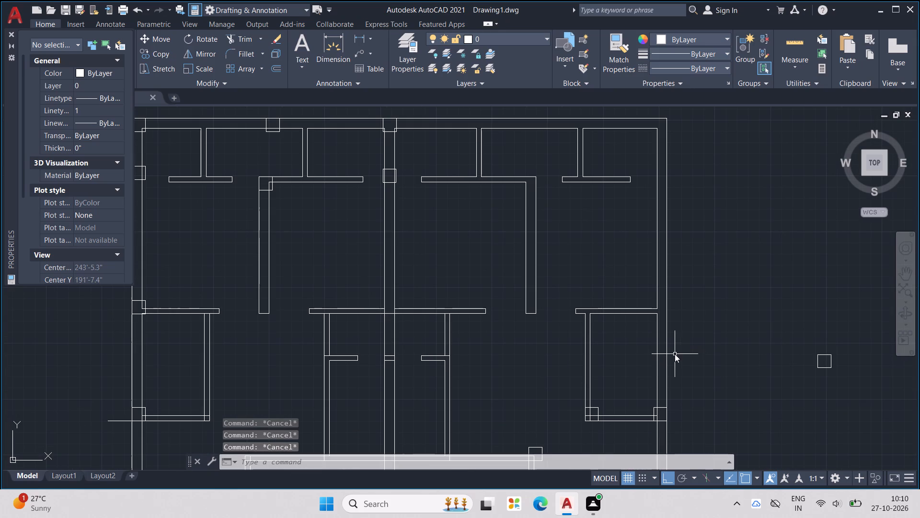
pyautogui.press('Return')
pyautogui.scroll(4, 667, 307)
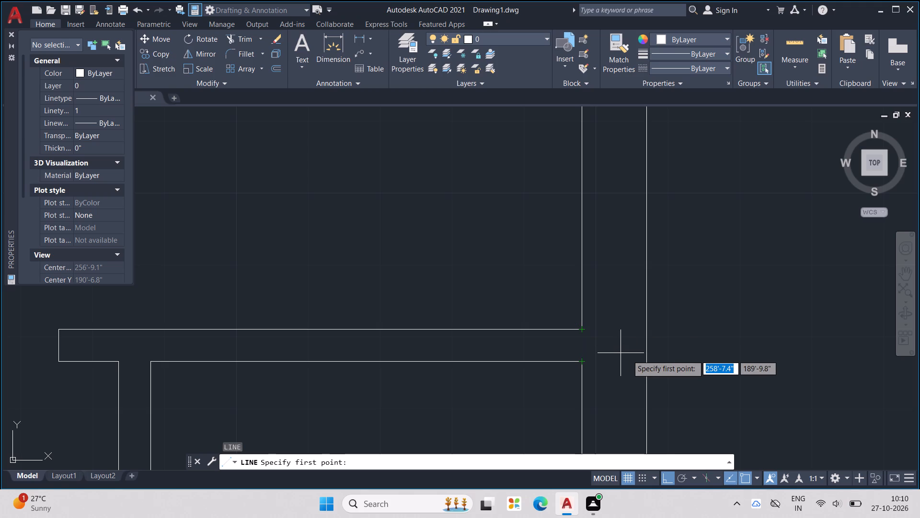
pyautogui.scroll(-4, 536, 396)
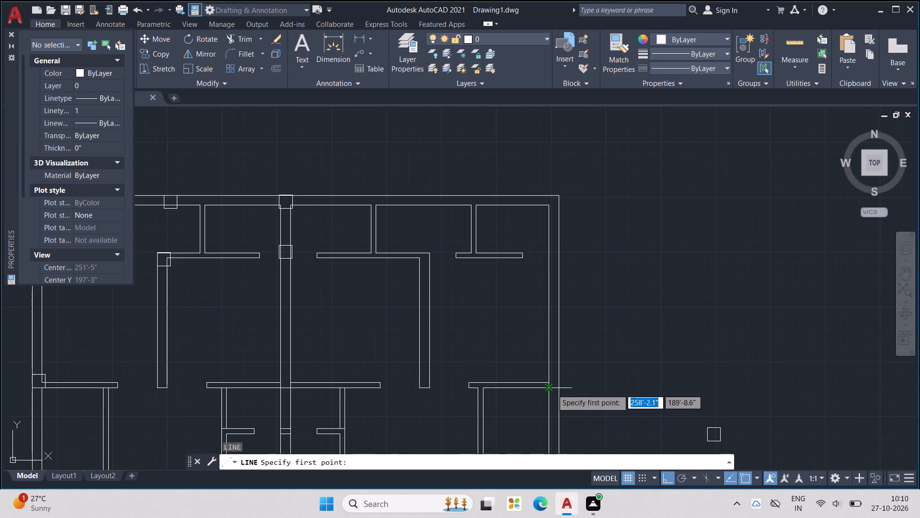
pyautogui.scroll(4, 541, 391)
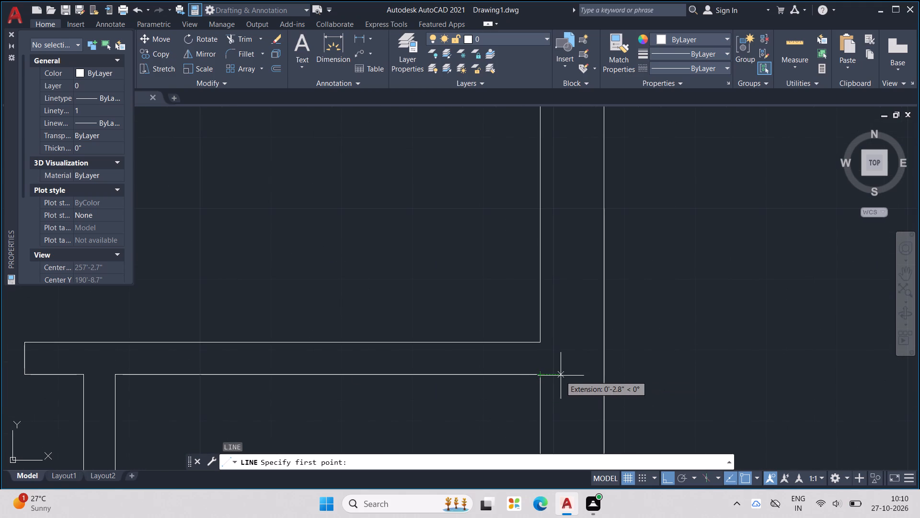
pyautogui.click(604, 376)
pyautogui.write("1'")
pyautogui.press('Return')
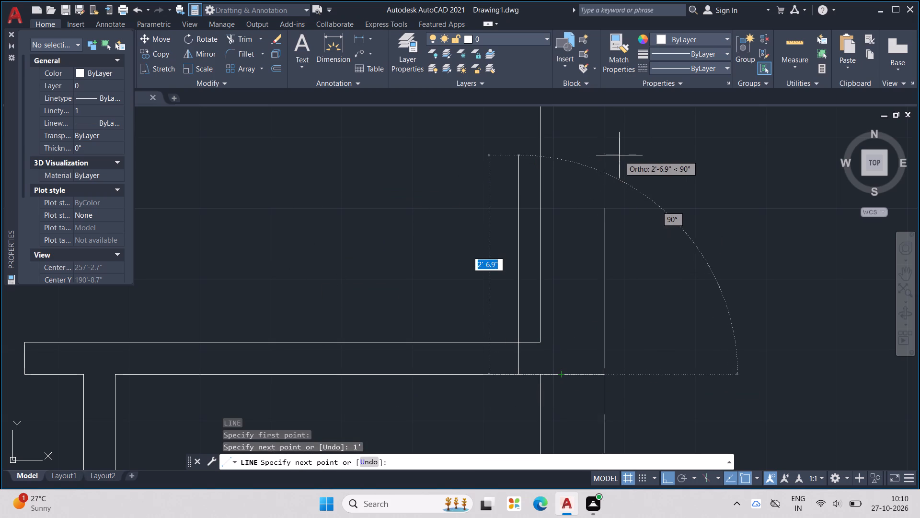
pyautogui.write("1'")
pyautogui.press('Return')
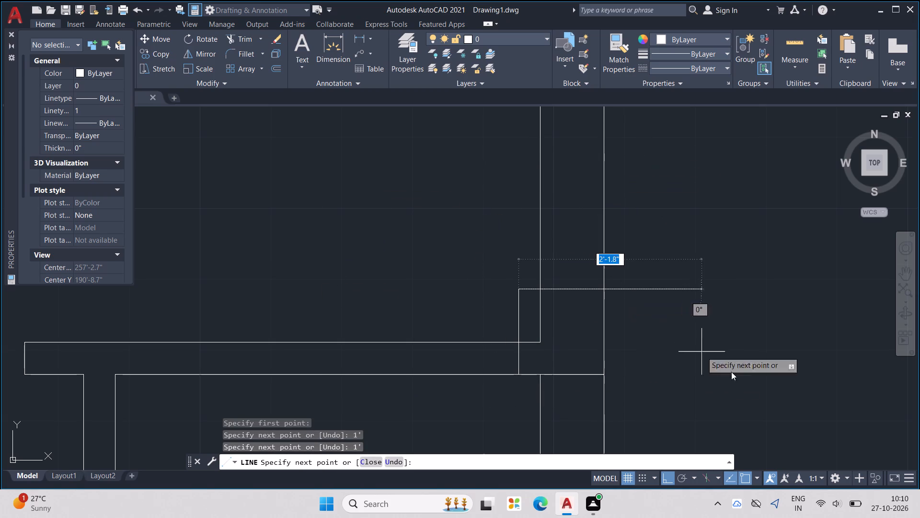
pyautogui.write("1'")
pyautogui.press('Return')
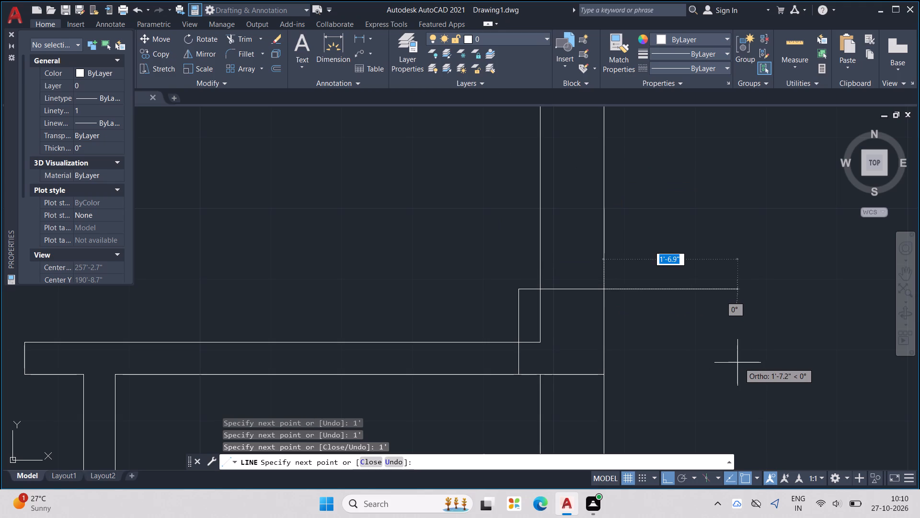
pyautogui.click(606, 374)
pyautogui.press('Escape')
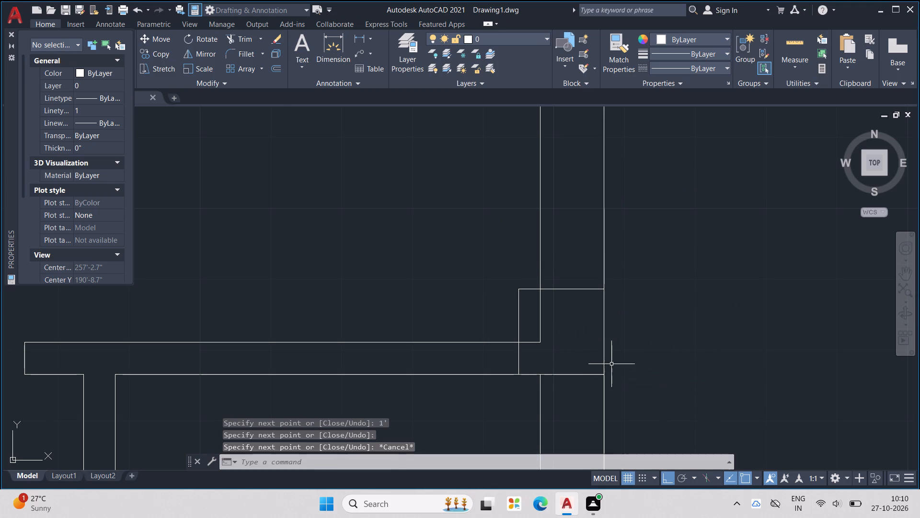
# Draw a 1' column square inside the floor plan's top-right corner, flush with the outer faces of both exterior walls.
pyautogui.scroll(-2, 612, 343)
pyautogui.press('Escape')
pyautogui.moveTo(609, 313); pyautogui.dragTo(609, 380, button='middle')
pyautogui.scroll(-1, 609, 313)
pyautogui.scroll(-2, 615, 370)
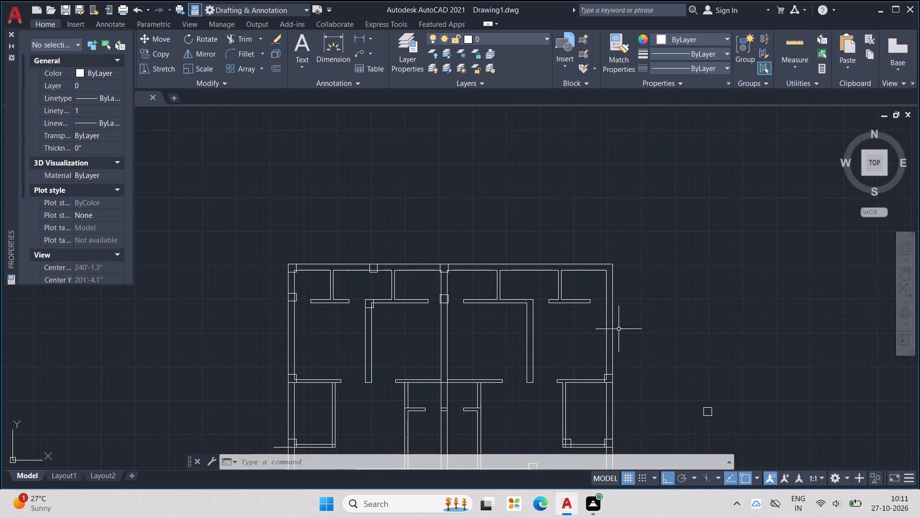
pyautogui.moveTo(602, 329); pyautogui.dragTo(615, 295, button='middle')
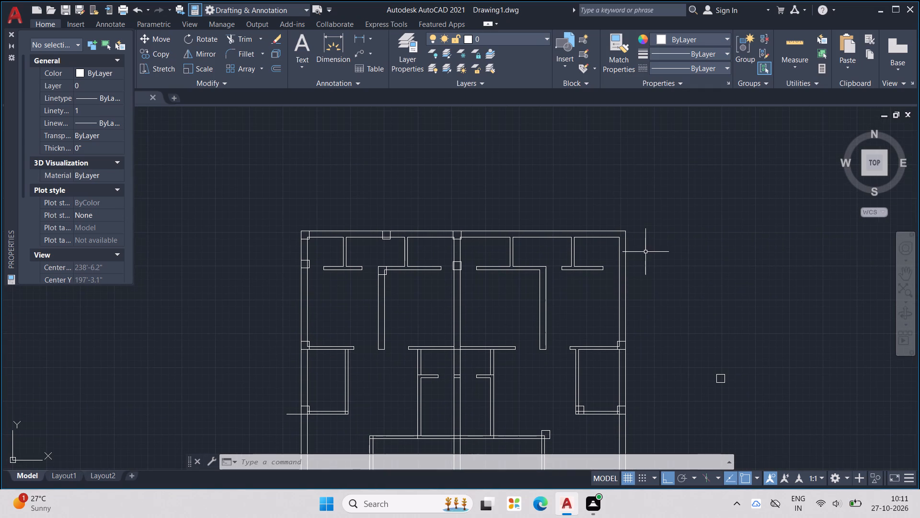
pyautogui.press('l')
pyautogui.press('Return')
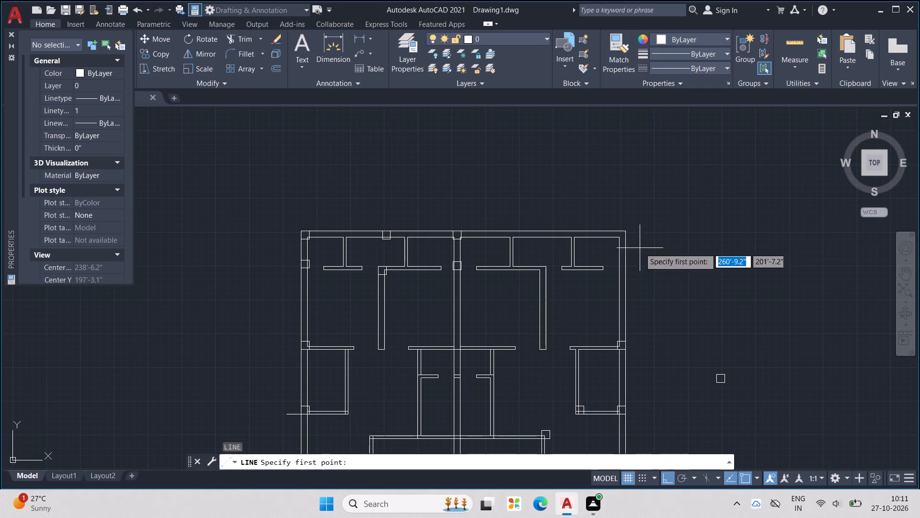
pyautogui.click(623, 232)
pyautogui.write("1'")
pyautogui.press('Return')
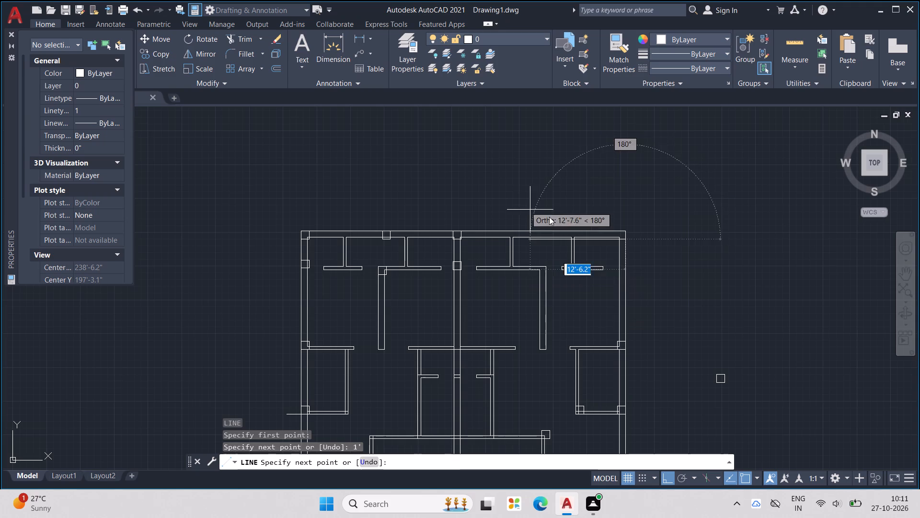
pyautogui.scroll(4, 578, 236)
pyautogui.write("1'")
pyautogui.press('Return')
pyautogui.moveTo(683, 261); pyautogui.dragTo(654, 271, button='middle')
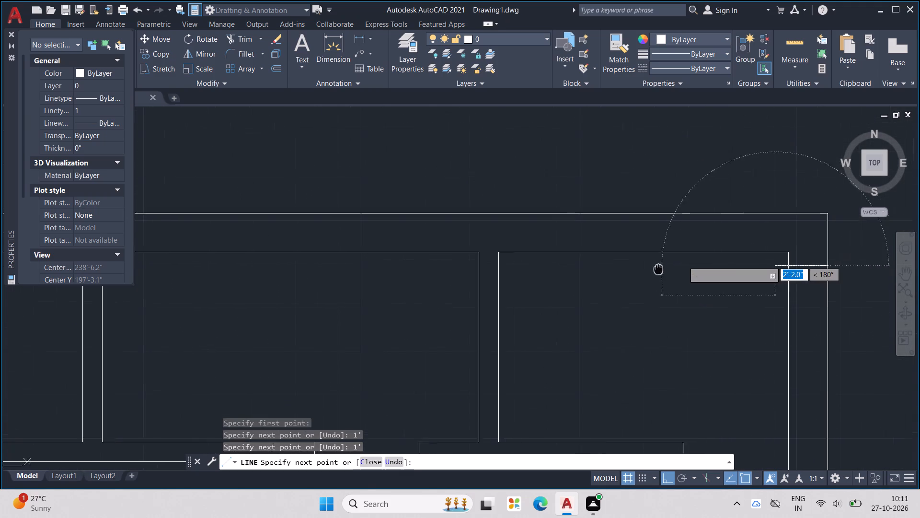
pyautogui.moveTo(654, 271); pyautogui.dragTo(571, 296, button='middle')
pyautogui.write("1'")
pyautogui.press('Return')
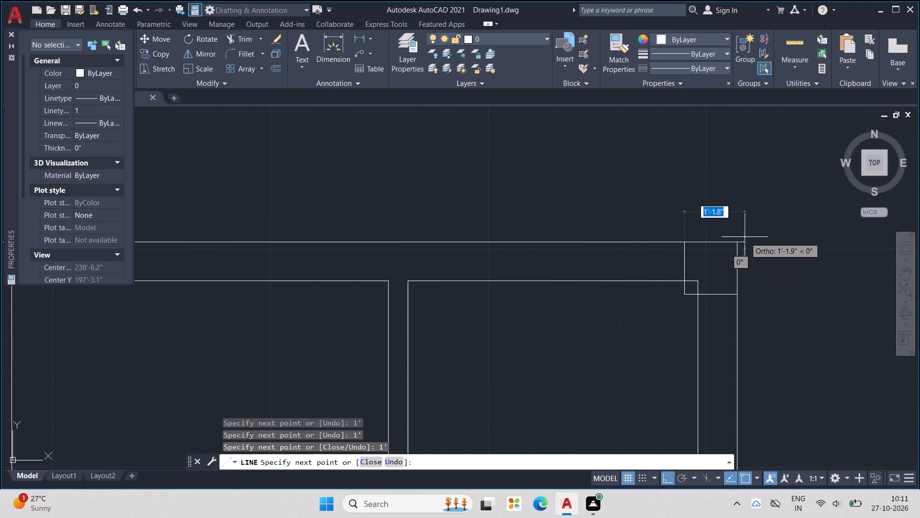
pyautogui.click(738, 237)
pyautogui.press('Escape')
# Draw a 2' line continuing the bottom edge of the top-right room's short partition to the right exterior wall's inner face.
pyautogui.scroll(-2, 738, 247)
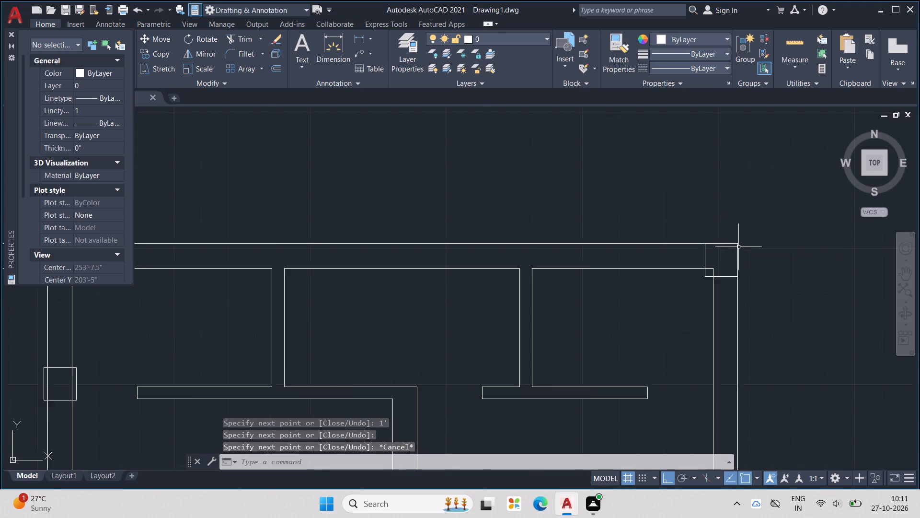
pyautogui.scroll(-2, 750, 281)
pyautogui.scroll(2, 725, 308)
pyautogui.moveTo(712, 292); pyautogui.dragTo(611, 324, button='middle')
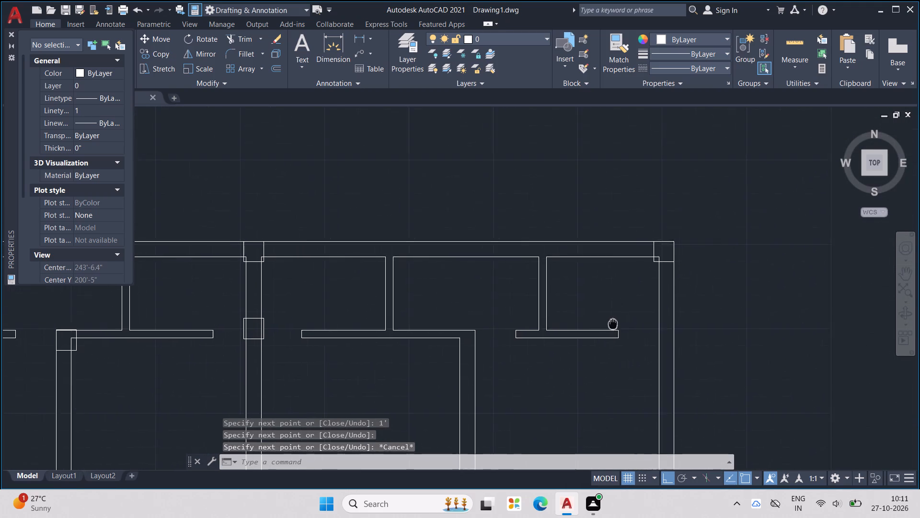
pyautogui.moveTo(611, 324); pyautogui.dragTo(592, 324, button='middle')
pyautogui.press('Escape')
pyautogui.press('Escape')
pyautogui.press('l')
pyautogui.press('Return')
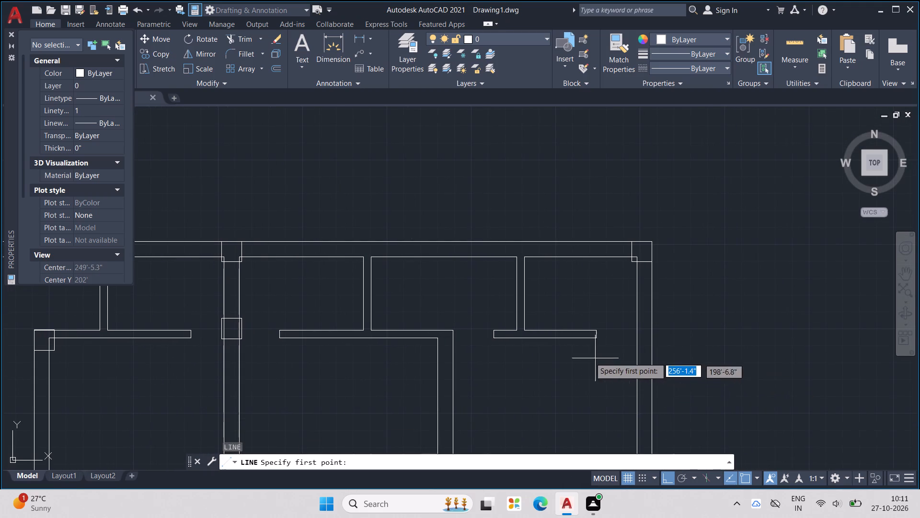
pyautogui.scroll(2, 586, 357)
pyautogui.scroll(2, 615, 303)
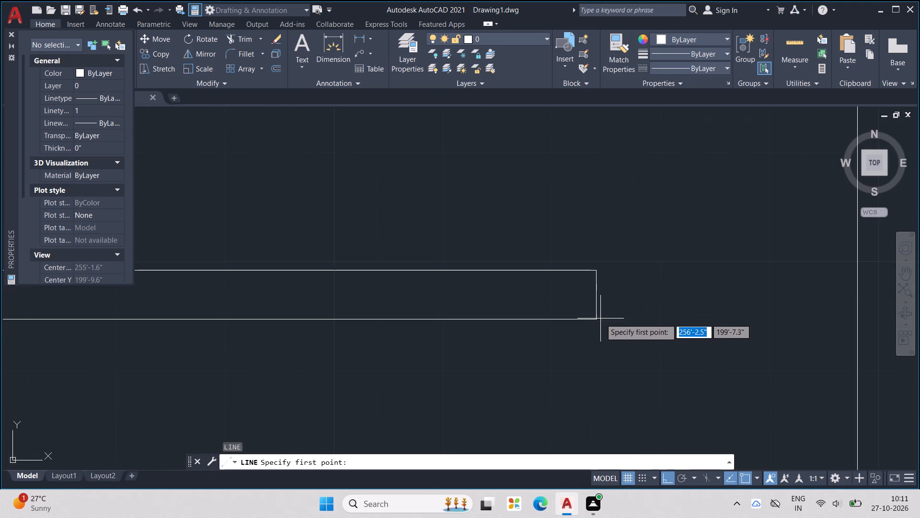
pyautogui.click(593, 322)
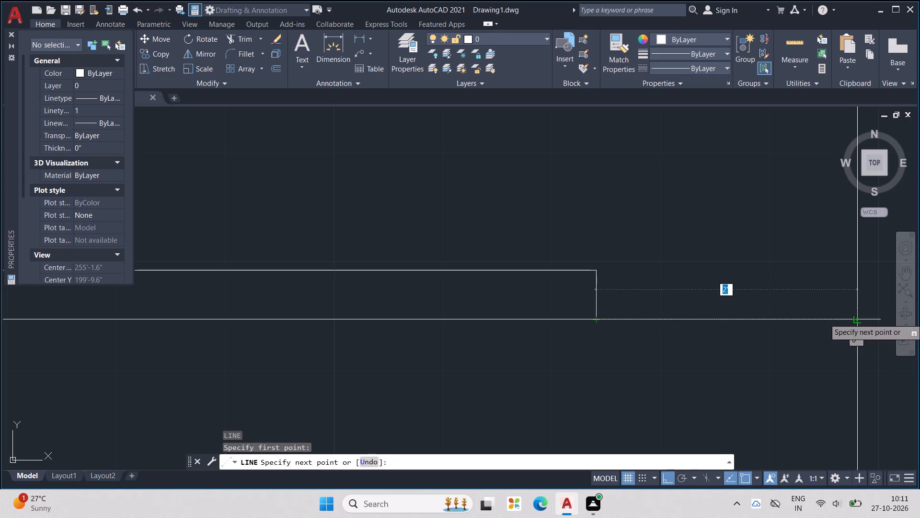
pyautogui.moveTo(859, 318); pyautogui.dragTo(697, 307, button='middle')
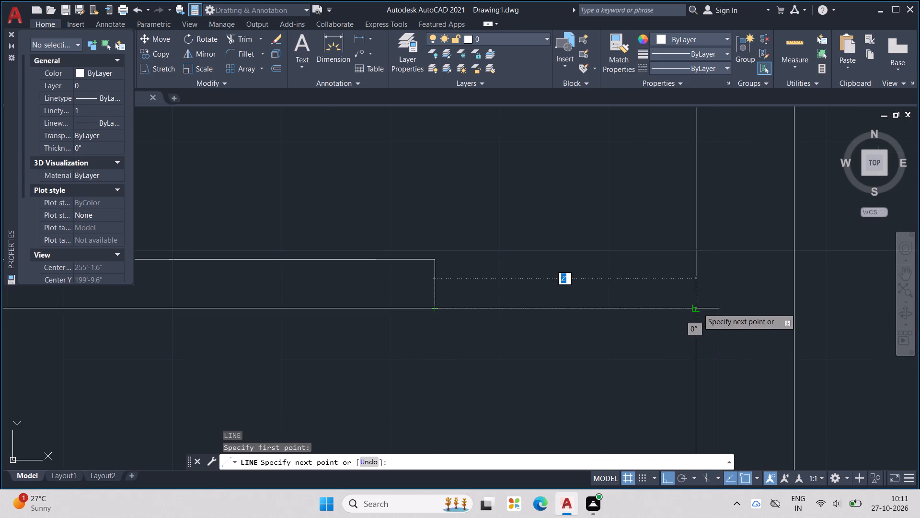
pyautogui.click(698, 308)
pyautogui.press('Escape')
pyautogui.press('Escape')
pyautogui.press('Escape')
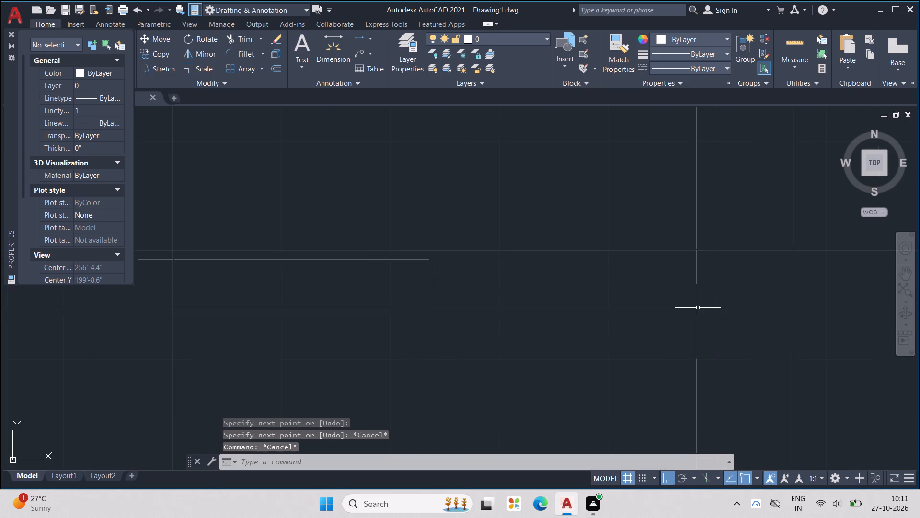
pyautogui.press('Escape')
pyautogui.press('Escape')
pyautogui.press('Escape')
pyautogui.press('Escape')
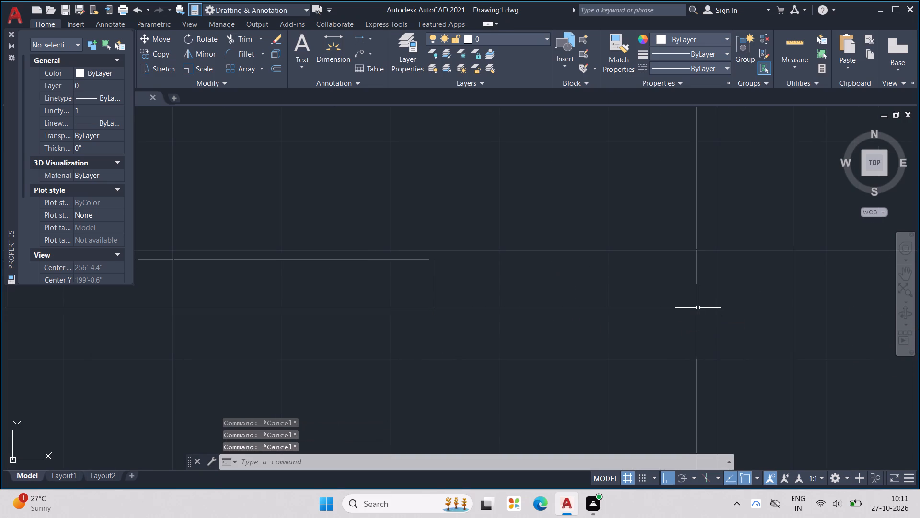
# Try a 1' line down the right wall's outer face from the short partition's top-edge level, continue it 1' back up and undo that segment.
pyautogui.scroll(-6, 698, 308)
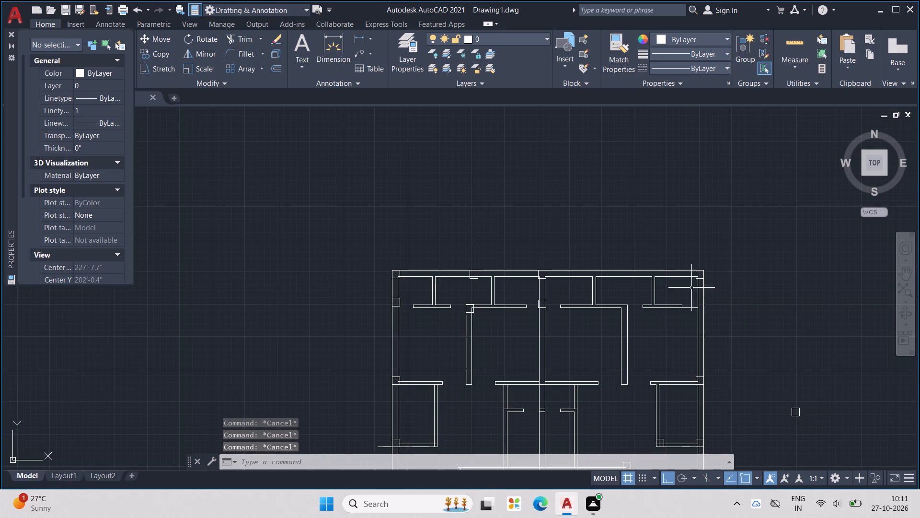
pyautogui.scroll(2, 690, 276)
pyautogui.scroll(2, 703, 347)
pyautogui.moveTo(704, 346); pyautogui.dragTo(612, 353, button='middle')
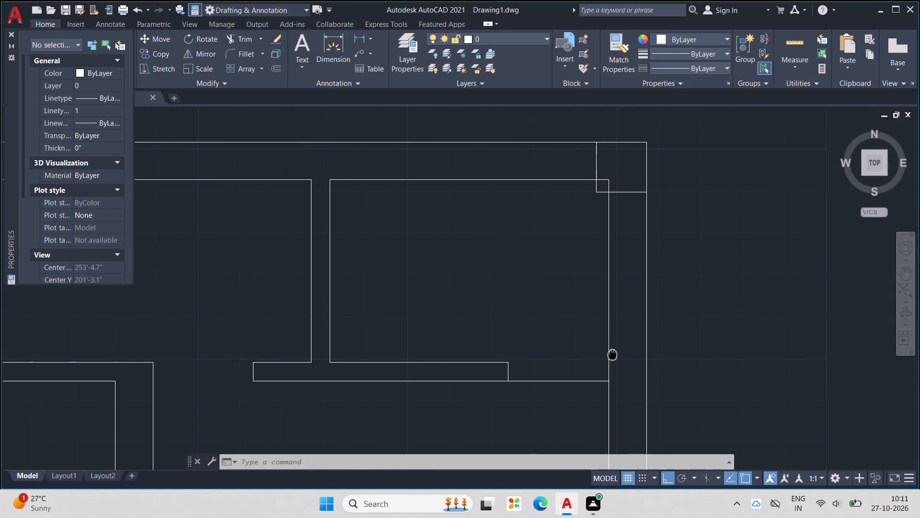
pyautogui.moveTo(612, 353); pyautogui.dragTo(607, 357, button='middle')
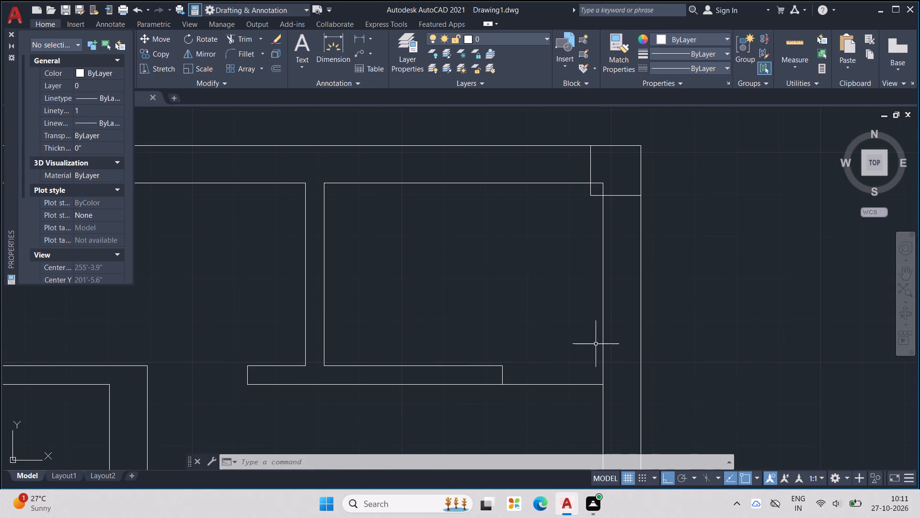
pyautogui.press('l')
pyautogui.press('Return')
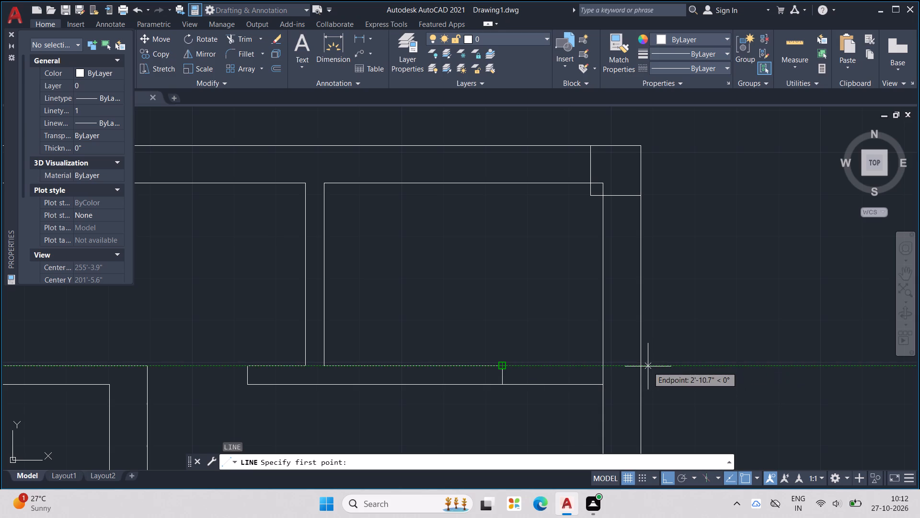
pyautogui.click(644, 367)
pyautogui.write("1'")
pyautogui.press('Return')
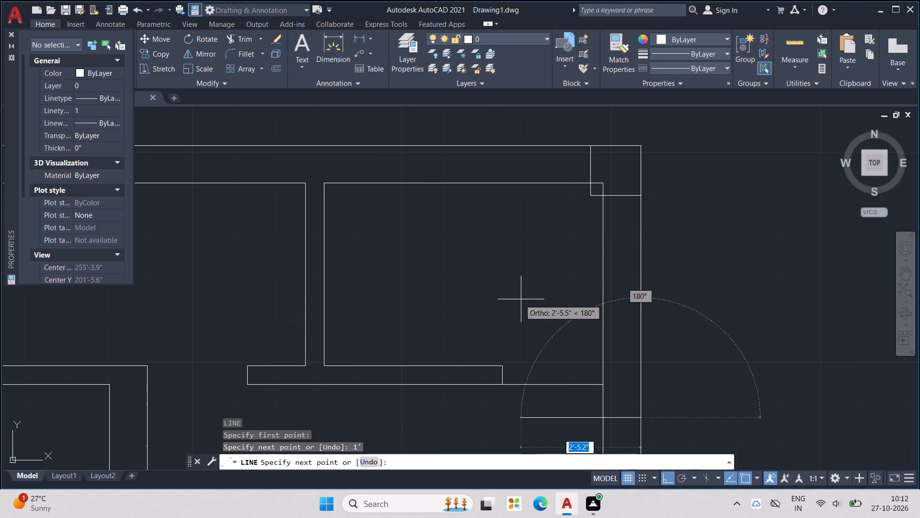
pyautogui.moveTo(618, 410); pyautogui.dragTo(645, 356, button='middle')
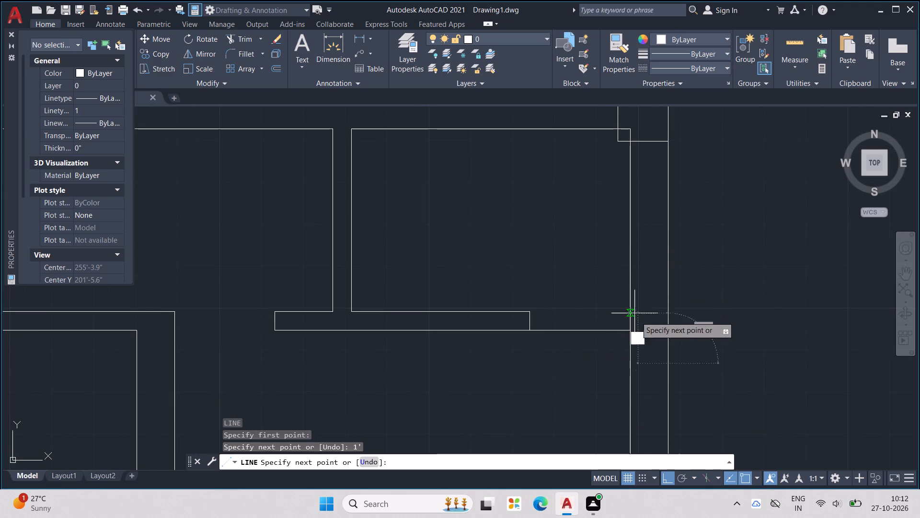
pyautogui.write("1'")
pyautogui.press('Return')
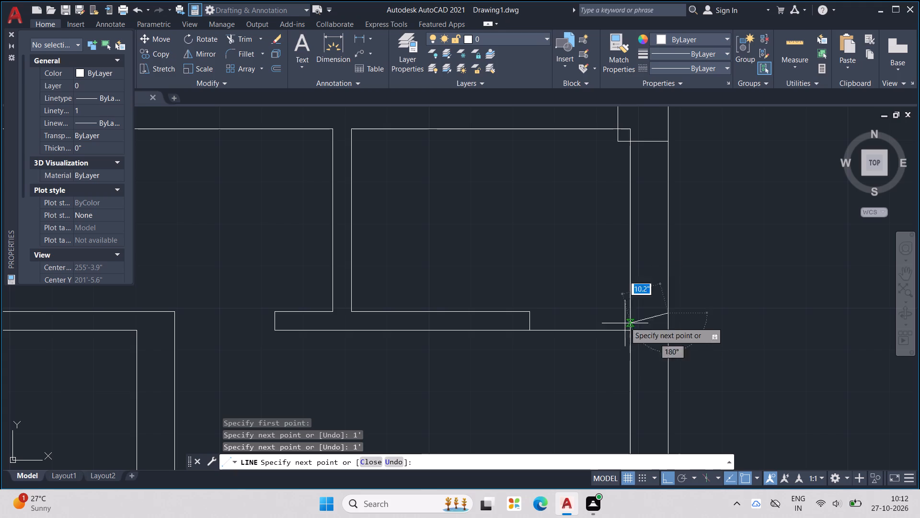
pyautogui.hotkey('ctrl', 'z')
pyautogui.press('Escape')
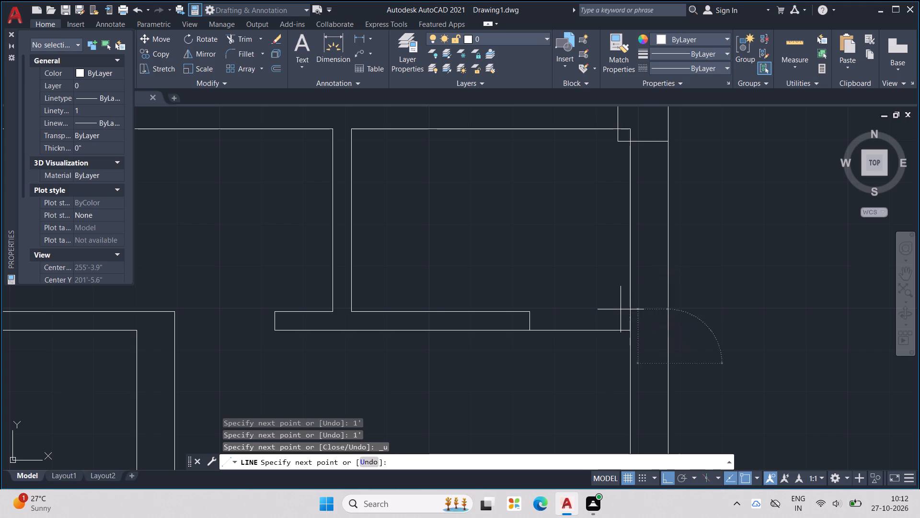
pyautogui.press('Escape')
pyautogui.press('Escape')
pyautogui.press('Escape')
# Draw a 1' column square on the right exterior wall, right edge on the outer face, top edge level with the short partition's top edge.
pyautogui.press('l')
pyautogui.press('Return')
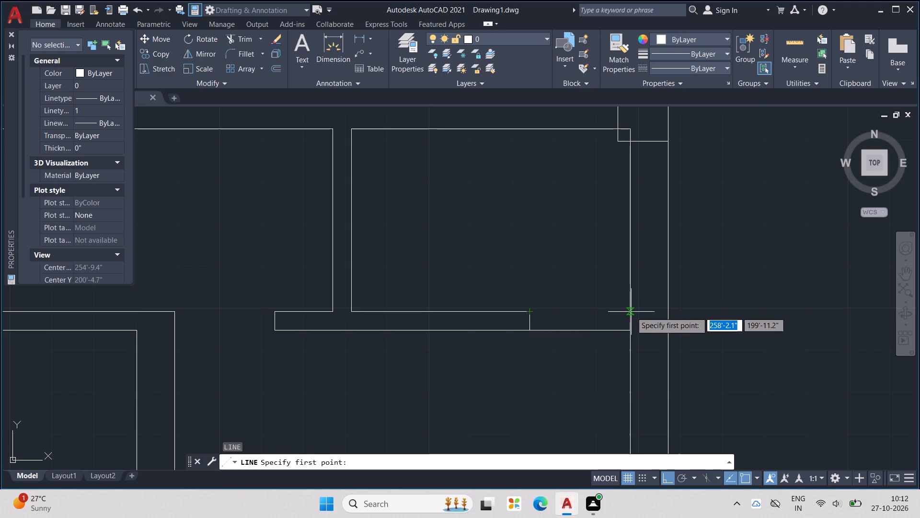
pyautogui.click(667, 310)
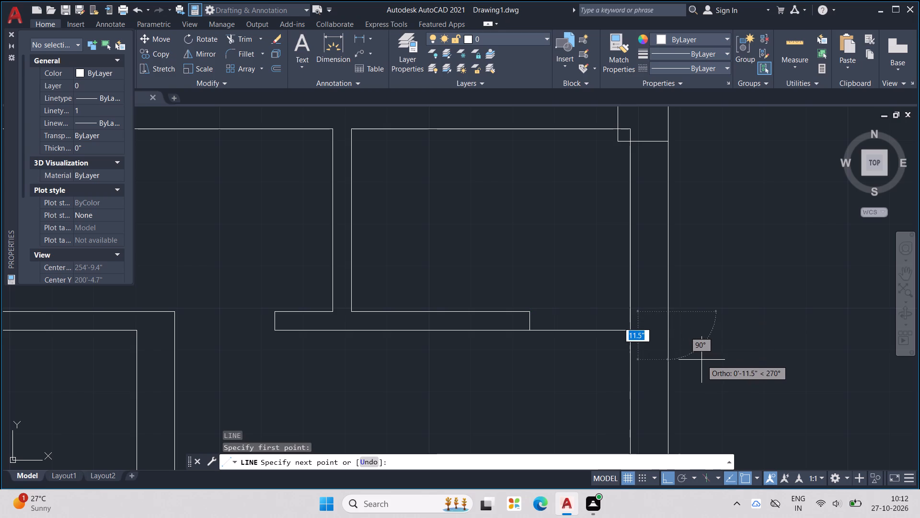
pyautogui.write("1'")
pyautogui.press('Return')
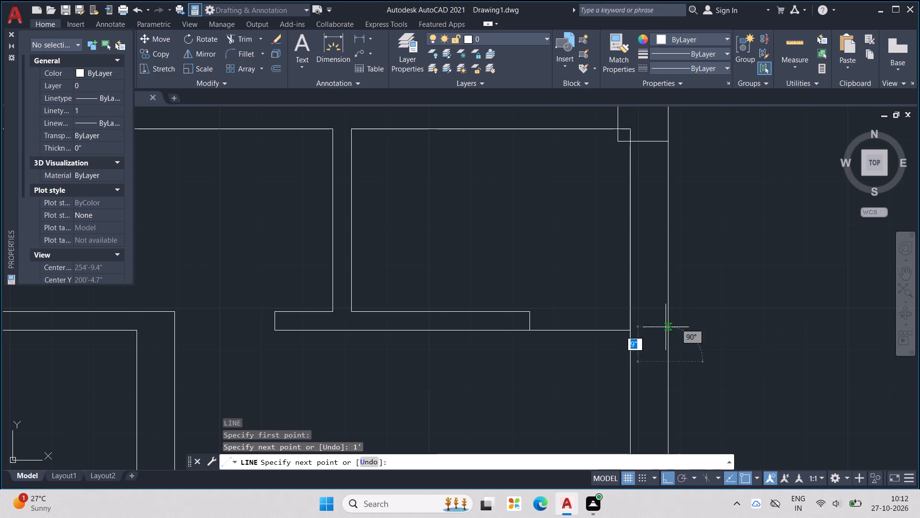
pyautogui.write("1'")
pyautogui.press('Return')
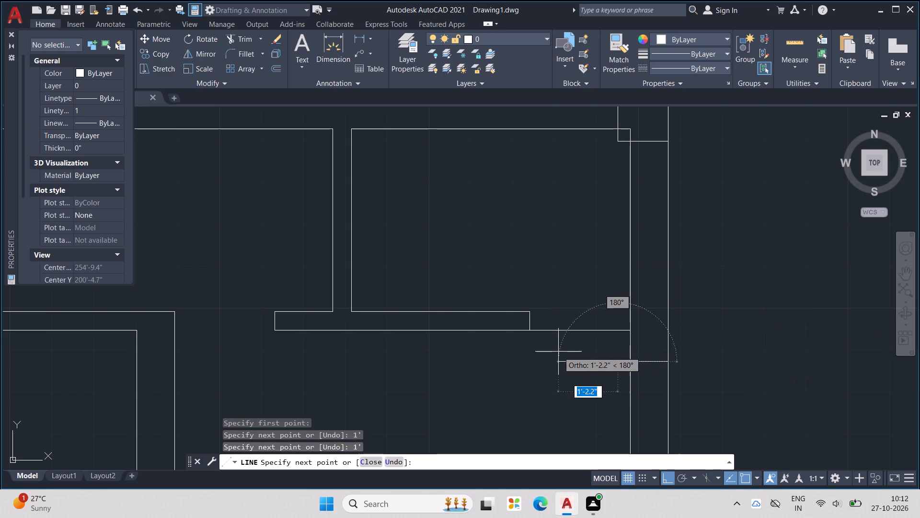
pyautogui.write("1'")
pyautogui.press('Return')
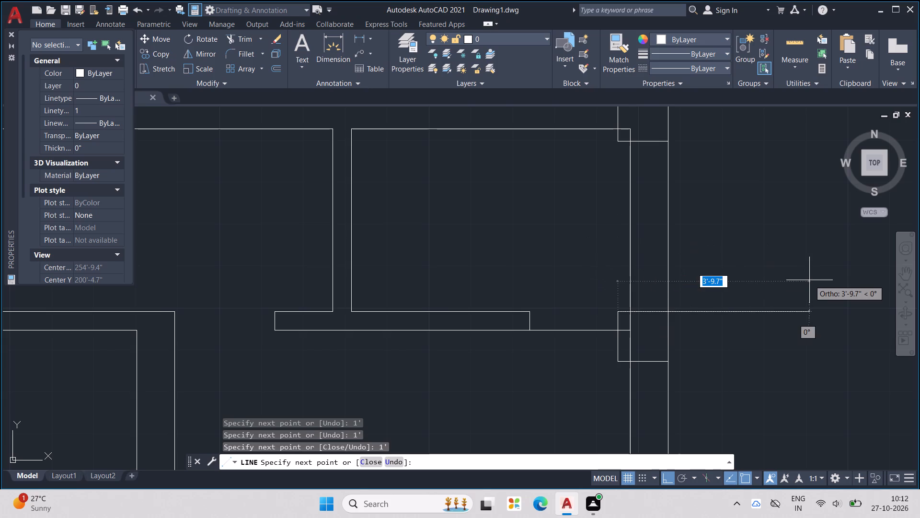
pyautogui.write("1'")
pyautogui.press('Return')
pyautogui.press('Escape')
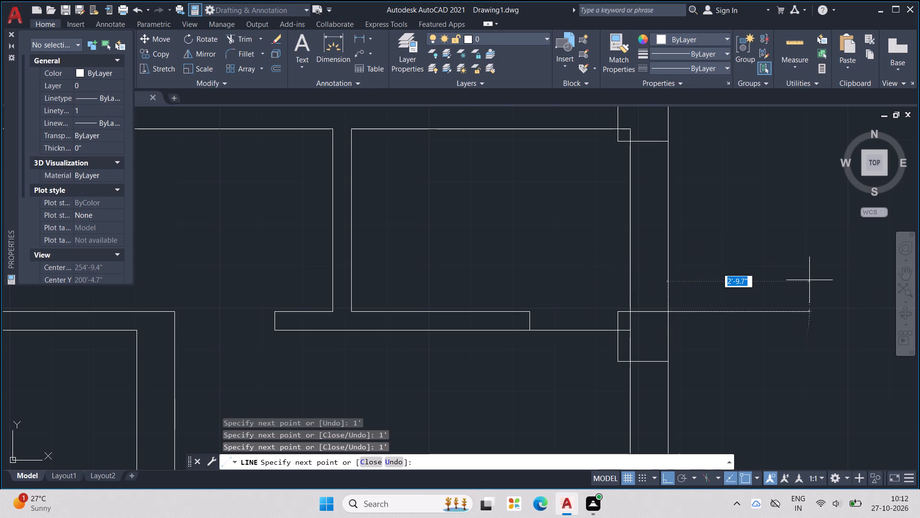
# Draw a 1' column square inside the outer top corner where the right-hand 9" vertical wall meets the horizontal partition, flush with both outer edges.
pyautogui.scroll(-2, 804, 266)
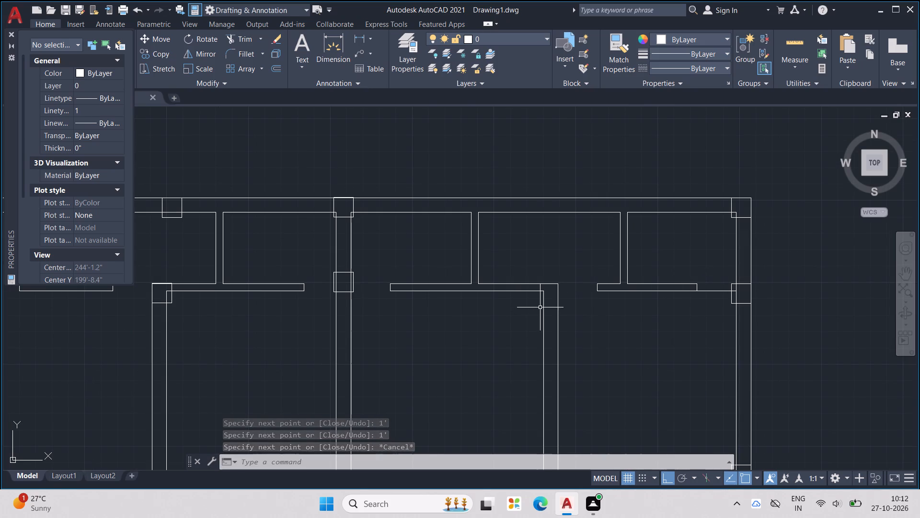
pyautogui.scroll(2, 551, 299)
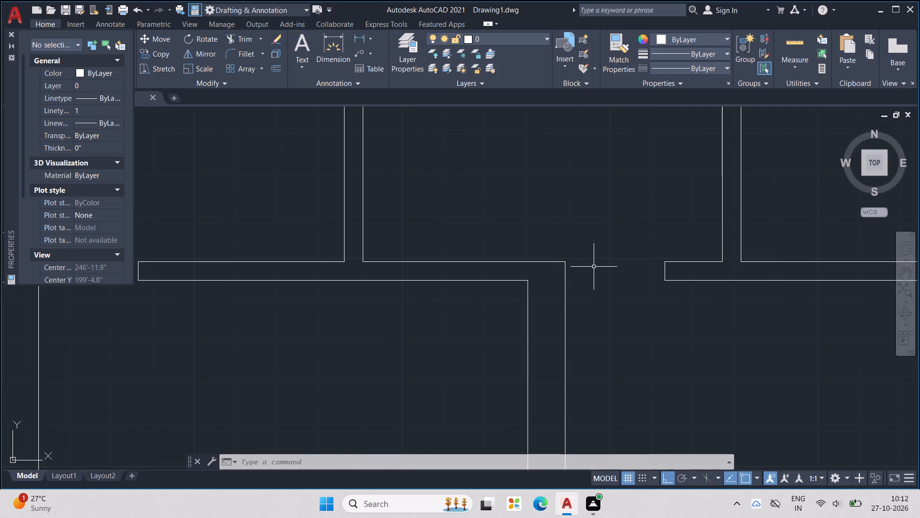
pyautogui.press('Escape')
pyautogui.press('l')
pyautogui.press('Return')
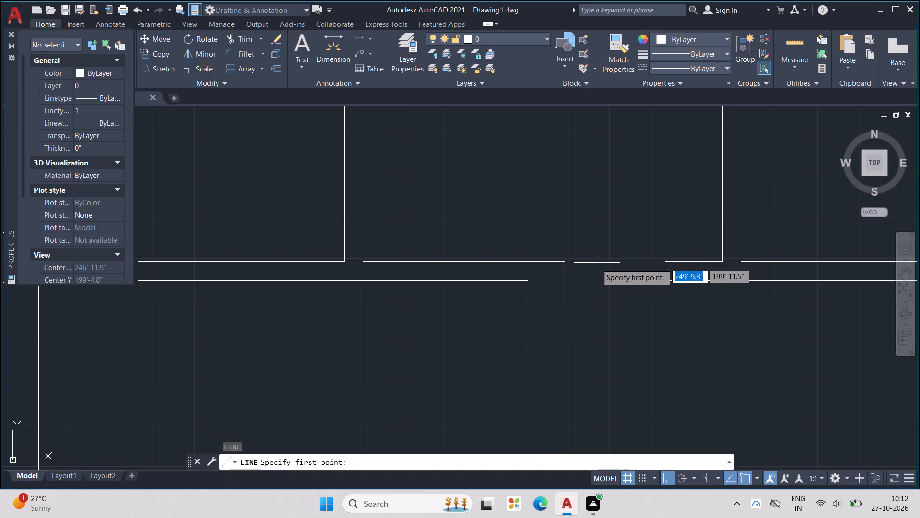
pyautogui.click(566, 261)
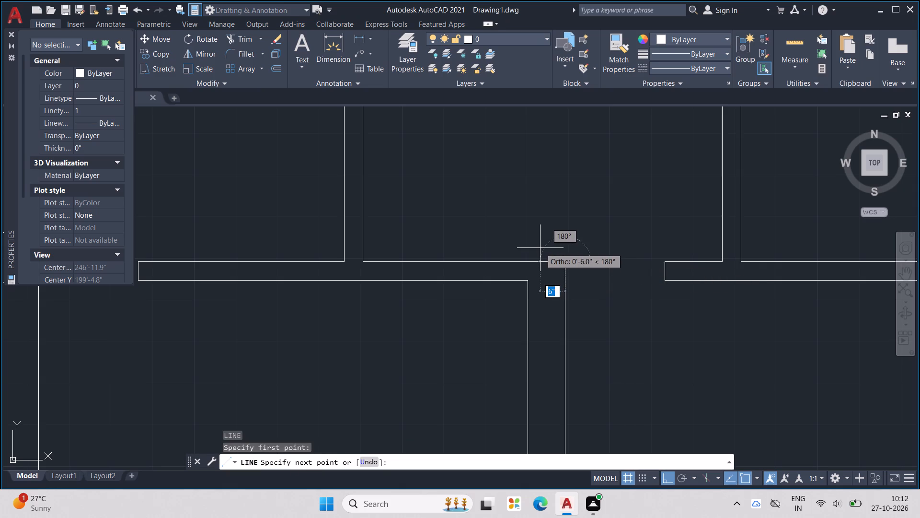
pyautogui.write("1'")
pyautogui.press('Return')
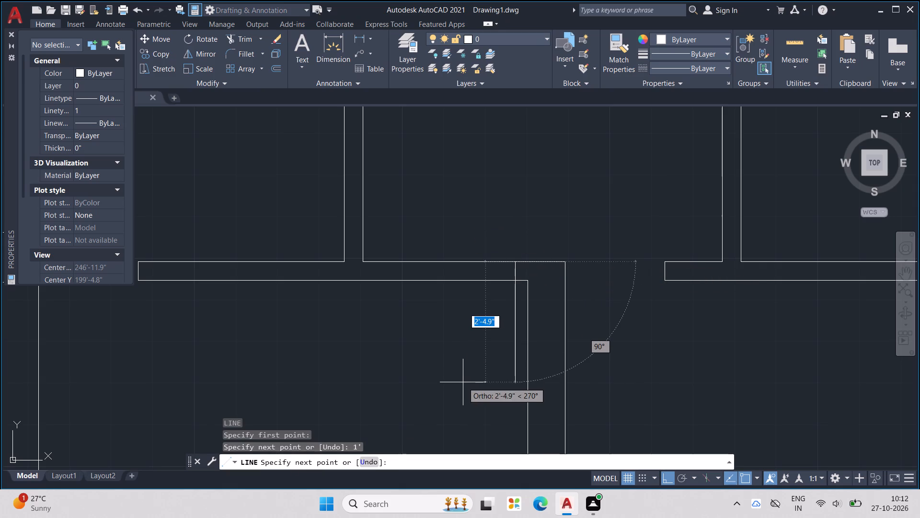
pyautogui.write("1'")
pyautogui.press('Return')
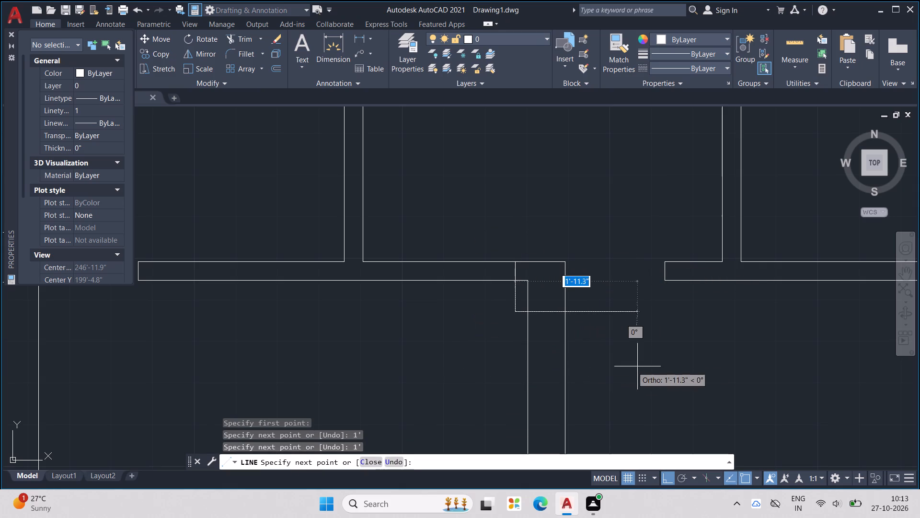
pyautogui.write("1'")
pyautogui.press('Return')
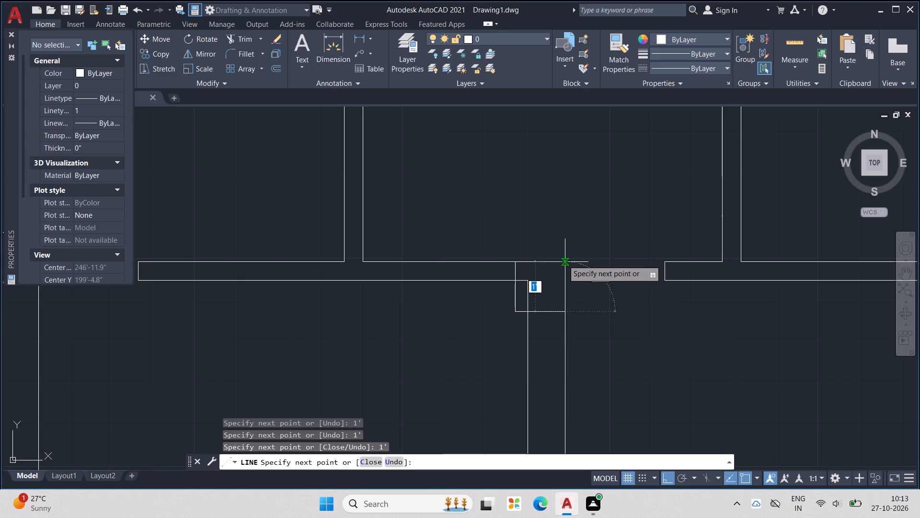
pyautogui.write("1'")
pyautogui.press('Return')
pyautogui.press('Escape')
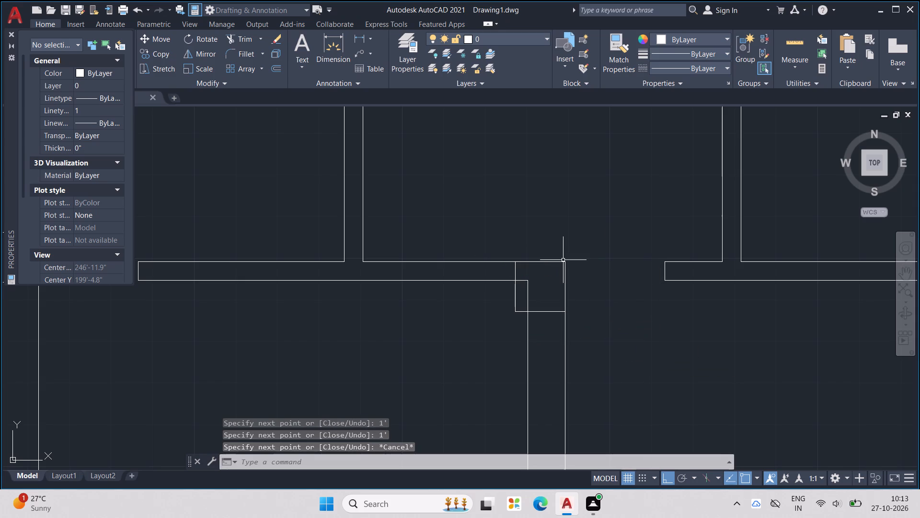
# Draw a vertical guide line from that corner column's top-left corner up to the top exterior wall's outer face.
pyautogui.scroll(-3, 565, 242)
pyautogui.scroll(2, 566, 249)
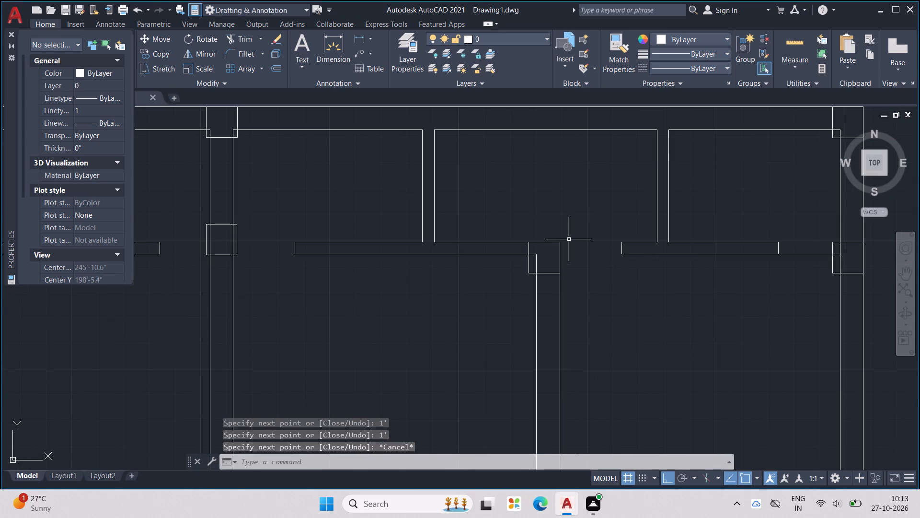
pyautogui.moveTo(568, 240); pyautogui.dragTo(569, 271, button='middle')
pyautogui.press('l')
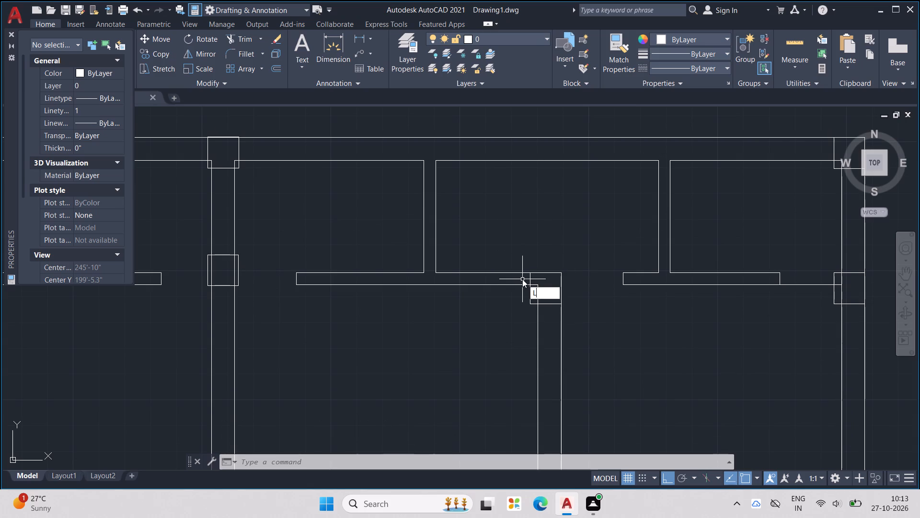
pyautogui.press('Return')
pyautogui.moveTo(529, 268); pyautogui.dragTo(529, 261)
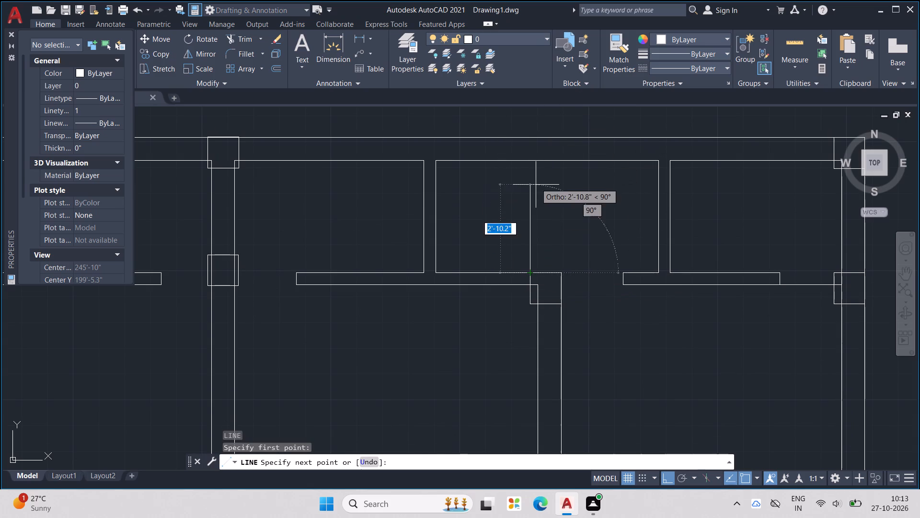
pyautogui.moveTo(536, 185); pyautogui.dragTo(535, 240, button='middle')
pyautogui.scroll(2, 533, 220)
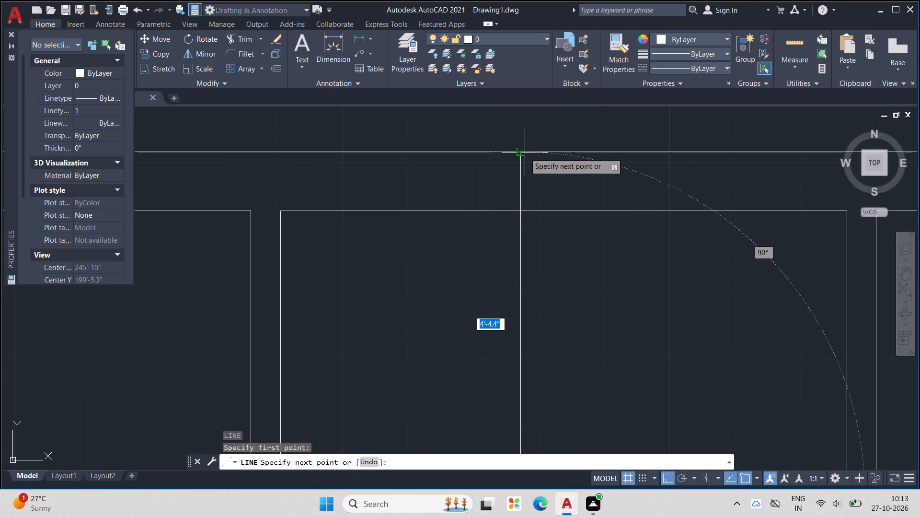
pyautogui.click(522, 153)
# Continue from the guide line's upper end with a 1' column square on the top exterior wall, top edge on the outer face.
pyautogui.write("1'")
pyautogui.press('Return')
pyautogui.write("1'")
pyautogui.press('Return')
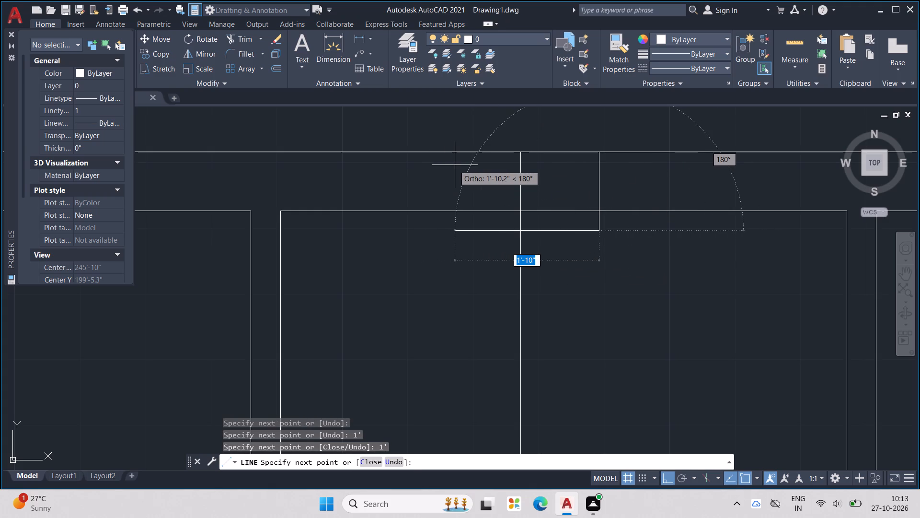
pyautogui.write("1'")
pyautogui.press('Return')
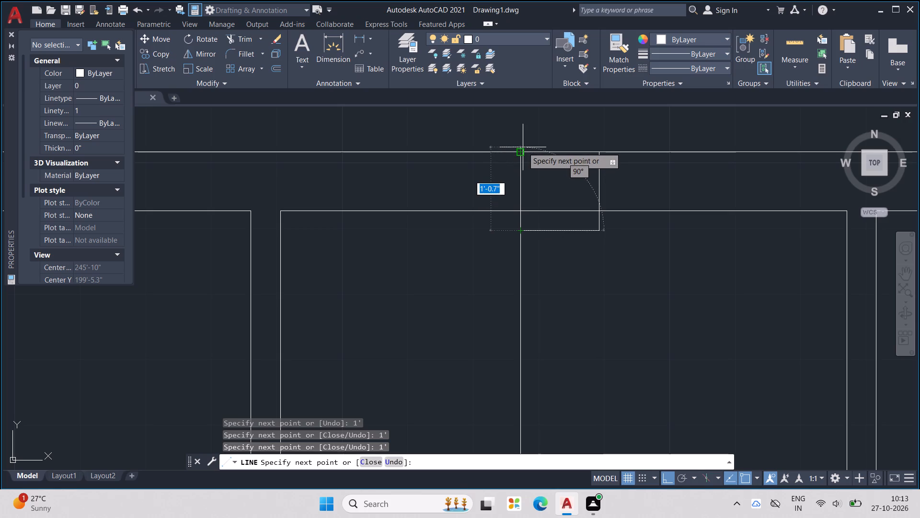
pyautogui.scroll(5, 528, 154)
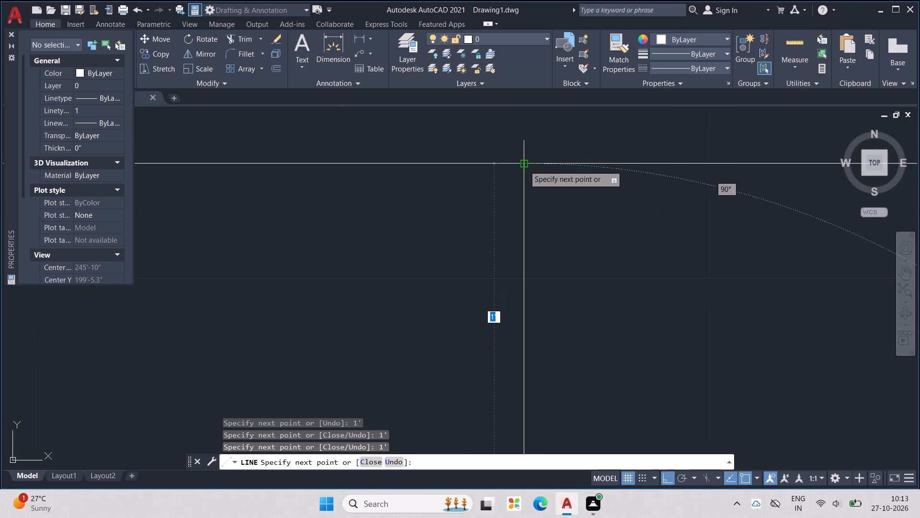
pyautogui.click(525, 165)
pyautogui.scroll(-3, 530, 164)
pyautogui.scroll(-5, 554, 198)
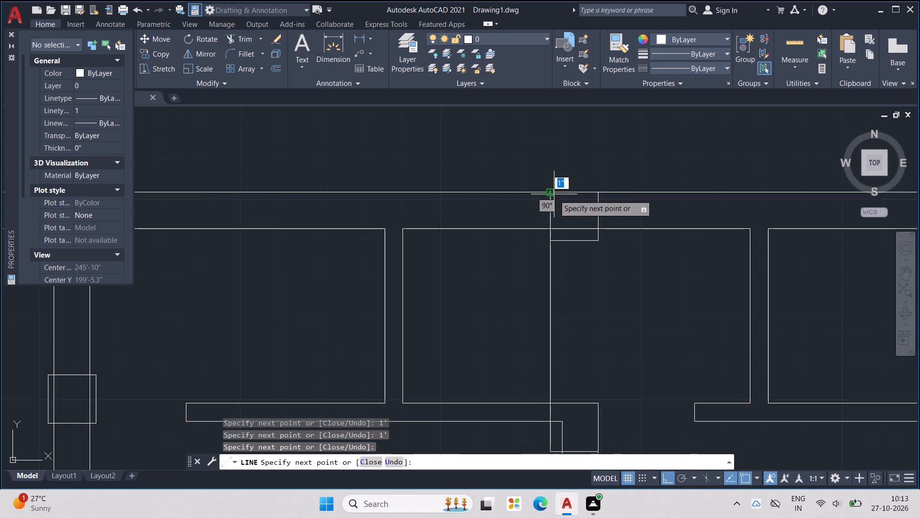
pyautogui.scroll(-3, 554, 194)
pyautogui.press('Escape')
pyautogui.press('Escape')
pyautogui.press('Escape')
pyautogui.press('Escape')
pyautogui.press('Escape')
# Trim away the vertical guide line between the top wall's new column and the corner column below it.
pyautogui.press('t')
pyautogui.press('r')
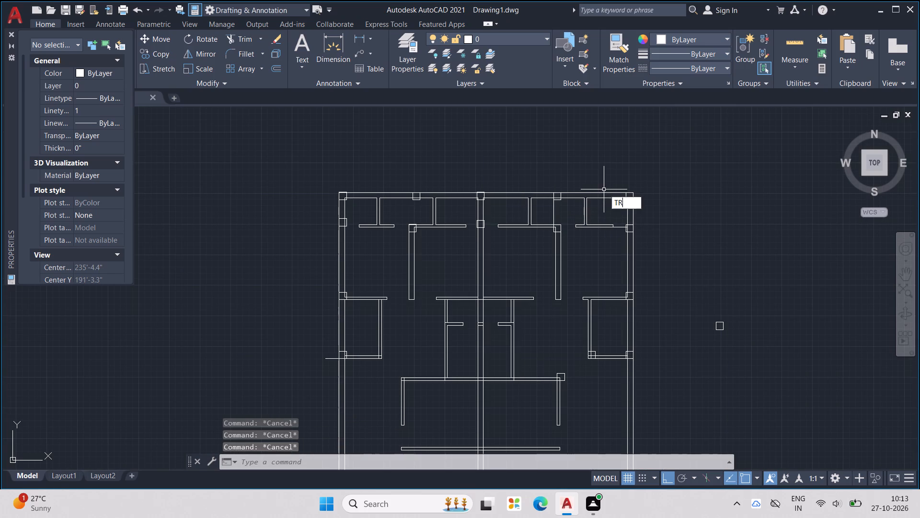
pyautogui.press('Return')
pyautogui.moveTo(550, 212); pyautogui.dragTo(557, 208)
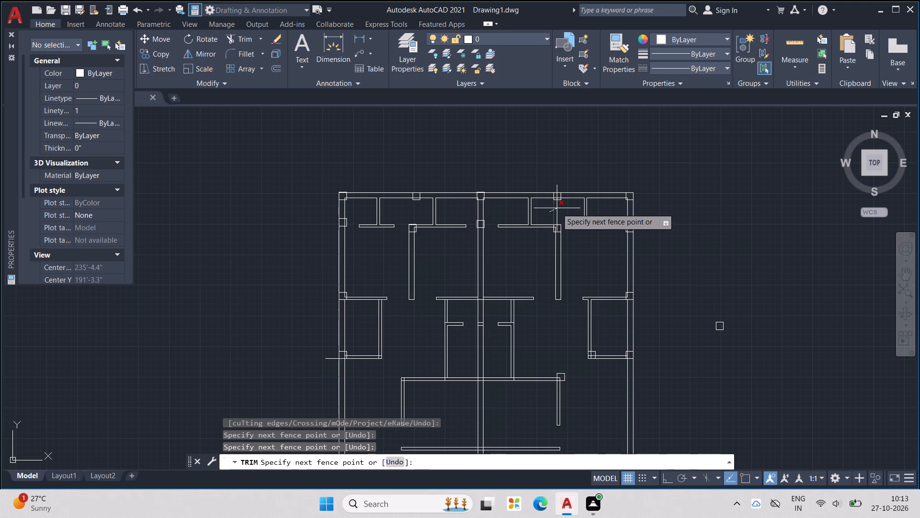
pyautogui.click(561, 207)
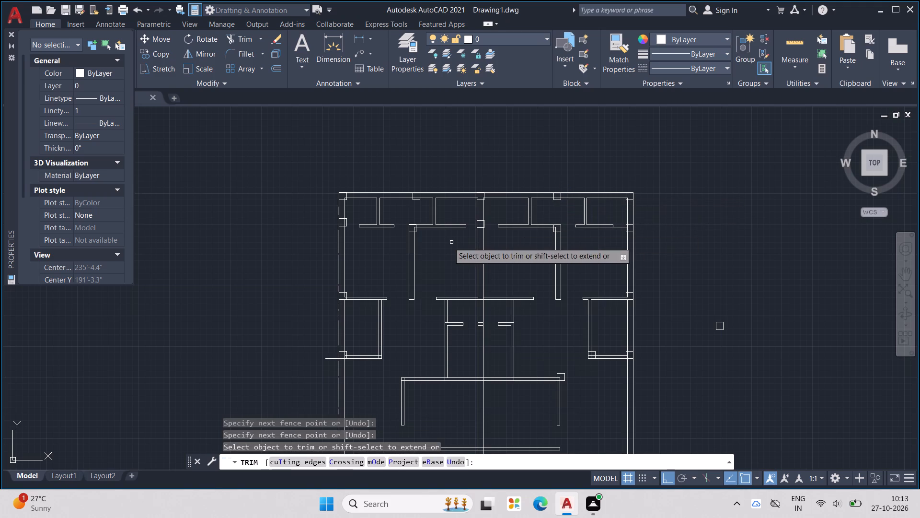
pyautogui.moveTo(447, 243); pyautogui.dragTo(517, 249, button='middle')
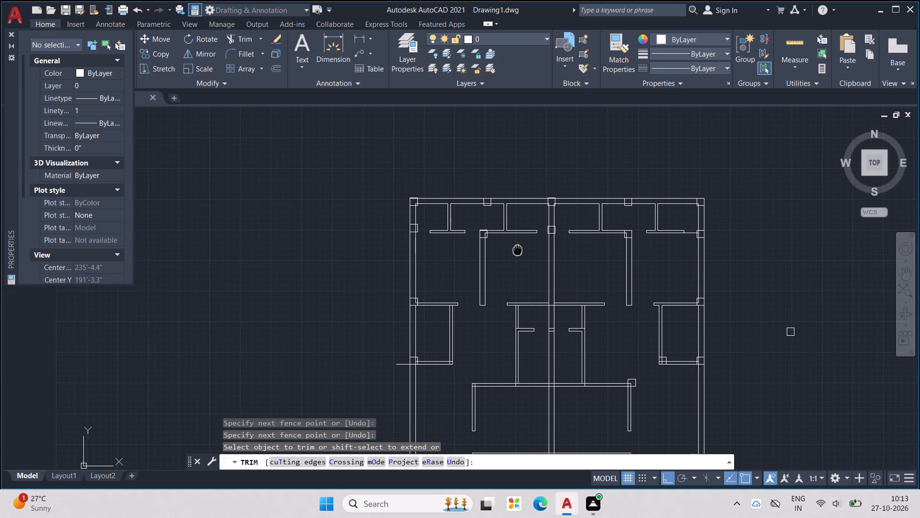
pyautogui.moveTo(517, 249); pyautogui.dragTo(522, 241, button='middle')
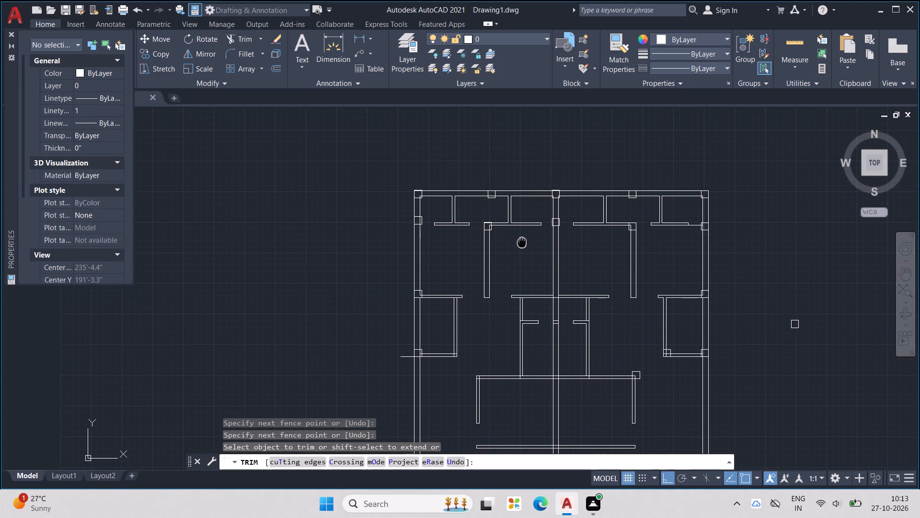
pyautogui.moveTo(522, 241); pyautogui.dragTo(525, 238, button='middle')
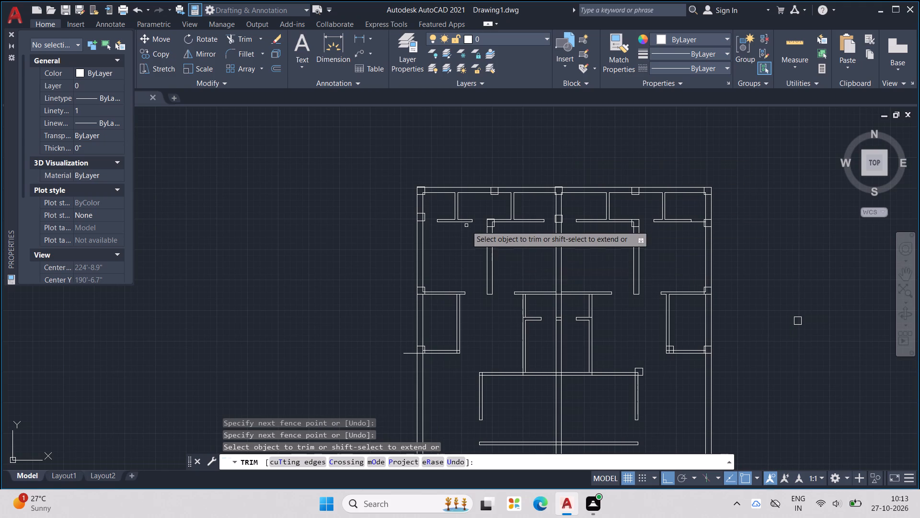
pyautogui.scroll(1, 466, 225)
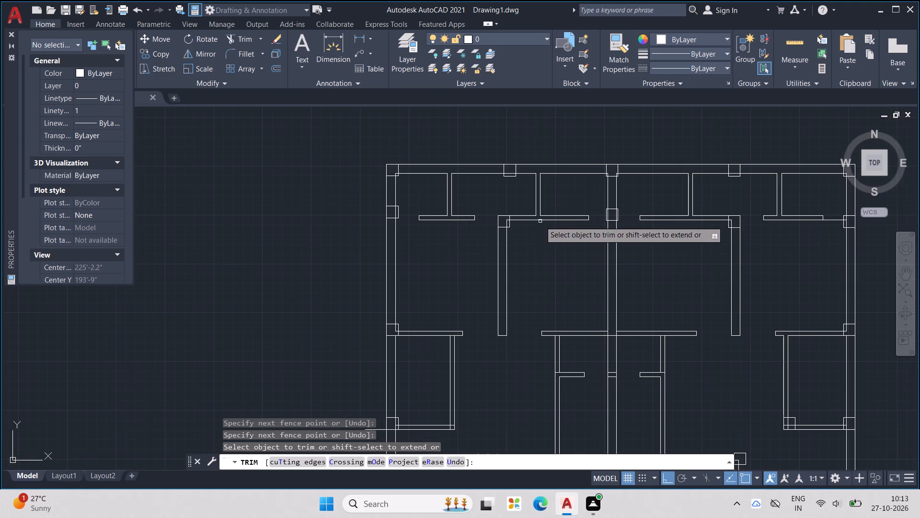
pyautogui.press('Escape')
pyautogui.press('Escape')
pyautogui.press('Escape')
pyautogui.press('Escape')
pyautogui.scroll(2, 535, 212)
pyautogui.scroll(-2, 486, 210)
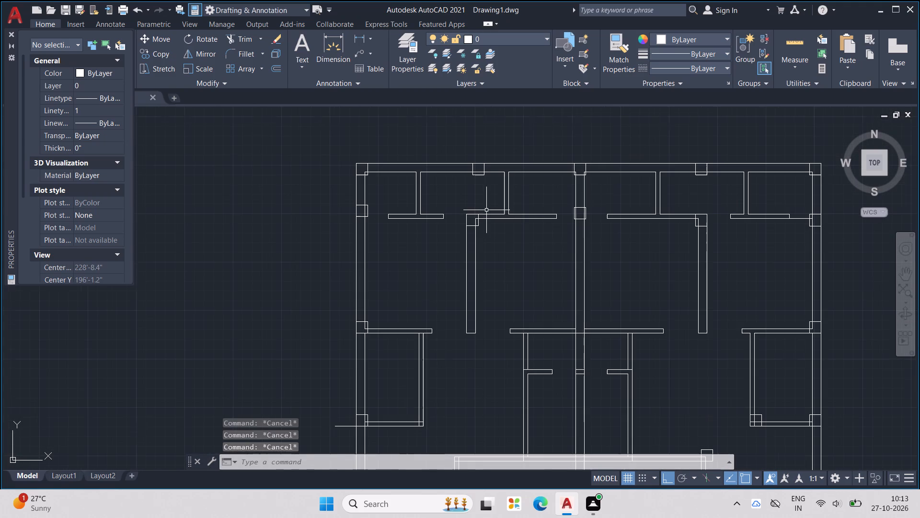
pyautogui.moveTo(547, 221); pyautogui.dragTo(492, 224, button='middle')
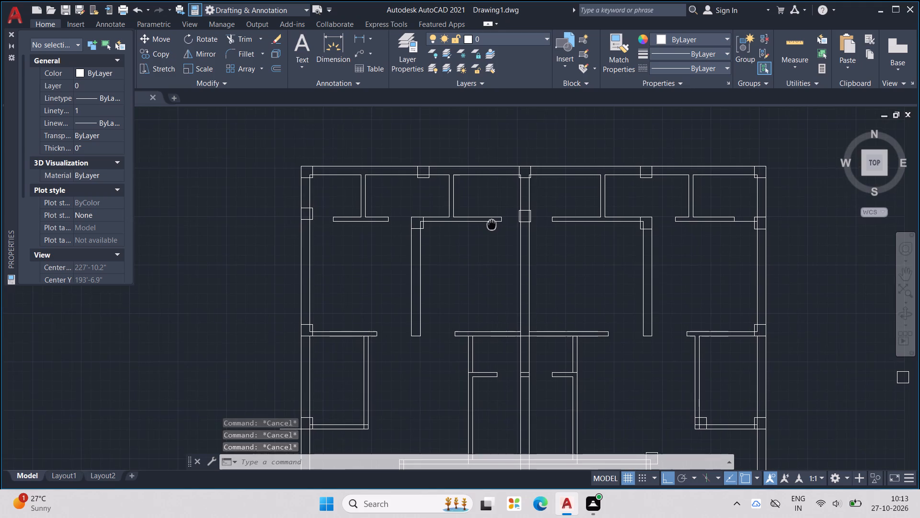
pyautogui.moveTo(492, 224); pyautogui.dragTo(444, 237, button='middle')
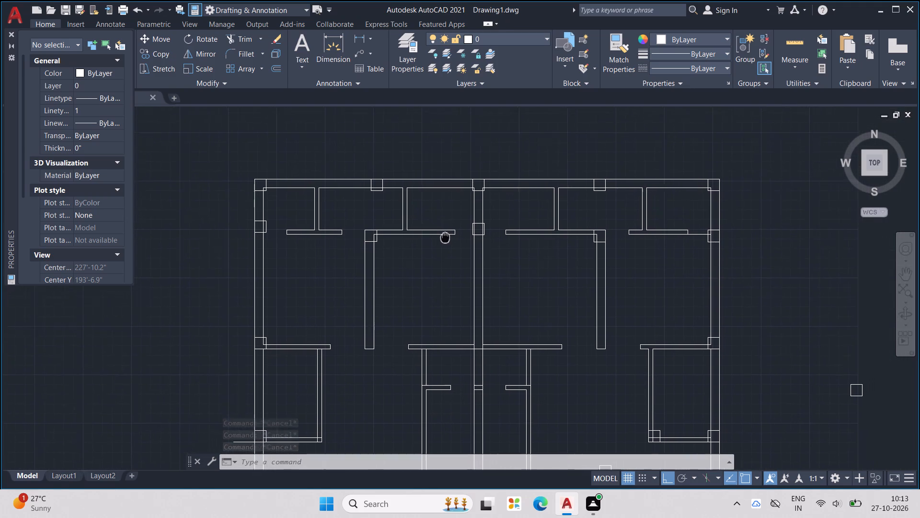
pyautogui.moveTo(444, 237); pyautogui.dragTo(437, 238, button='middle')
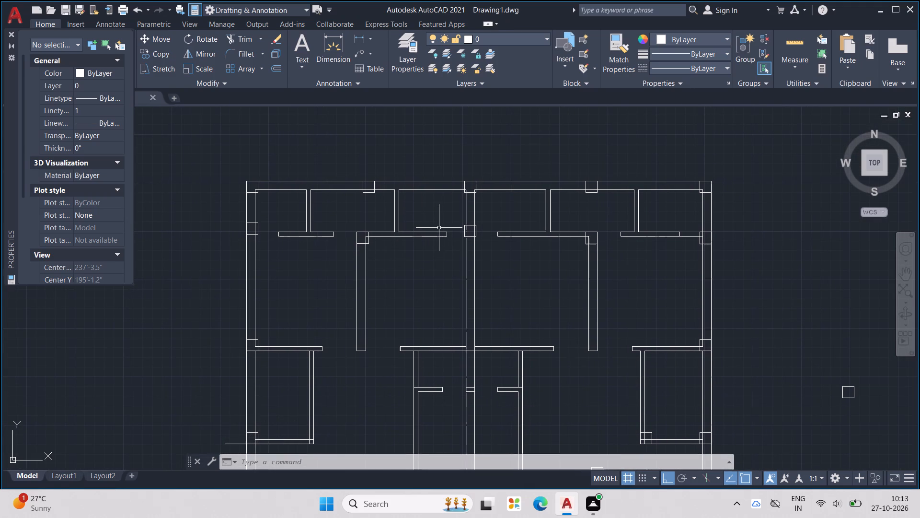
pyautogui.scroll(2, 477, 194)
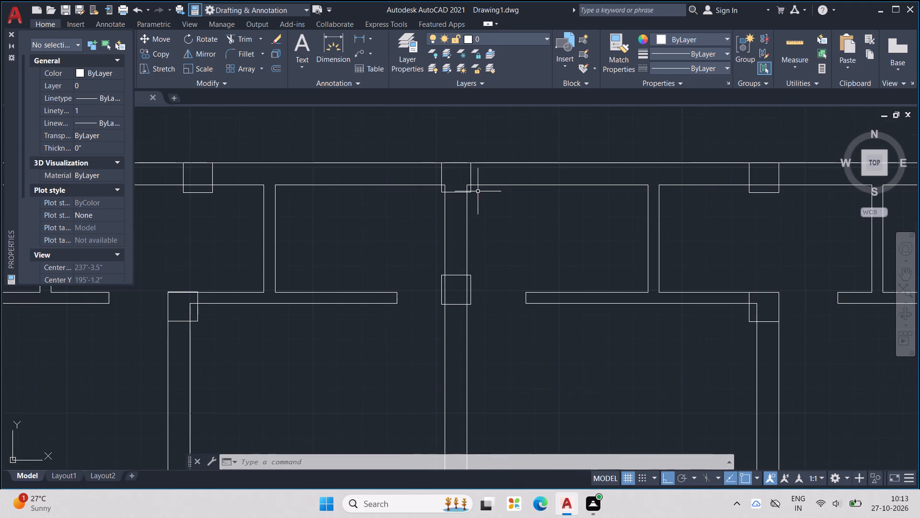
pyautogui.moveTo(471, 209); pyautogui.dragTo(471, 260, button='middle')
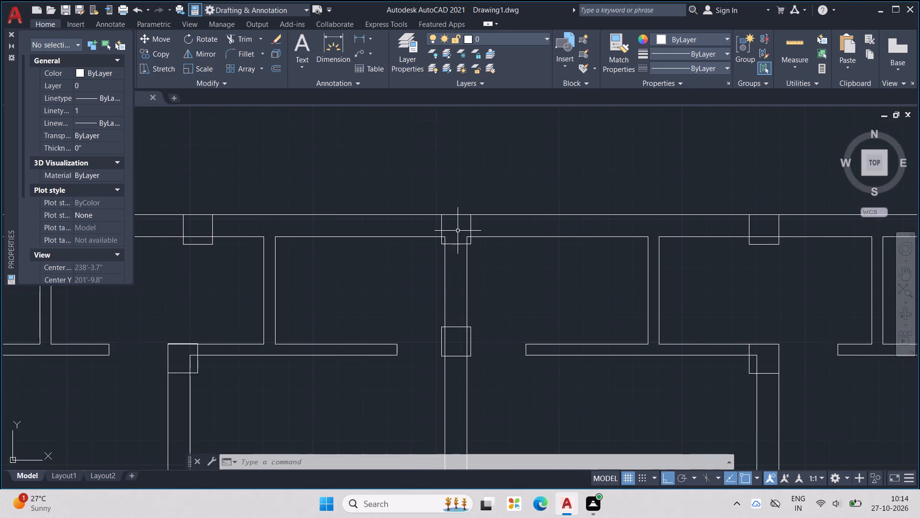
# Shift the left edge of the top wall's middle column square about 1.6" inward, towards the vertical wall's left face line.
pyautogui.scroll(2, 456, 231)
pyautogui.click(419, 219)
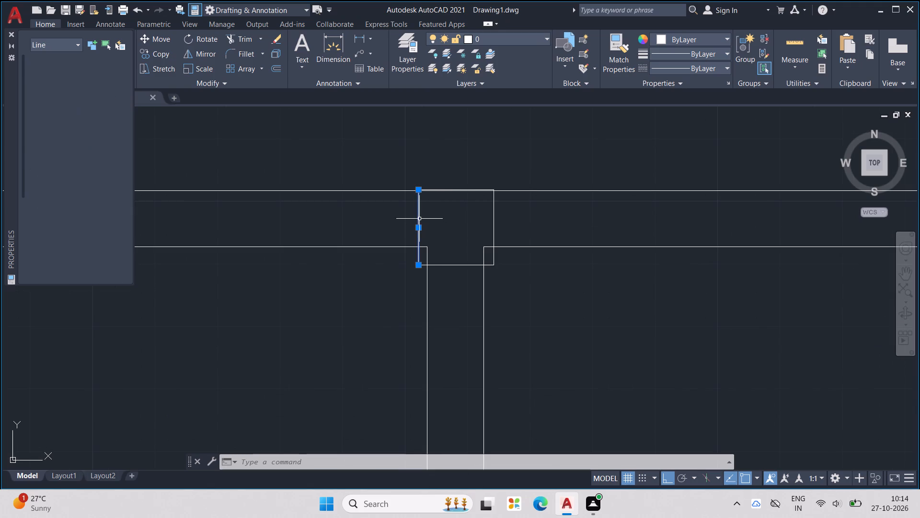
pyautogui.moveTo(417, 227); pyautogui.dragTo(427, 231)
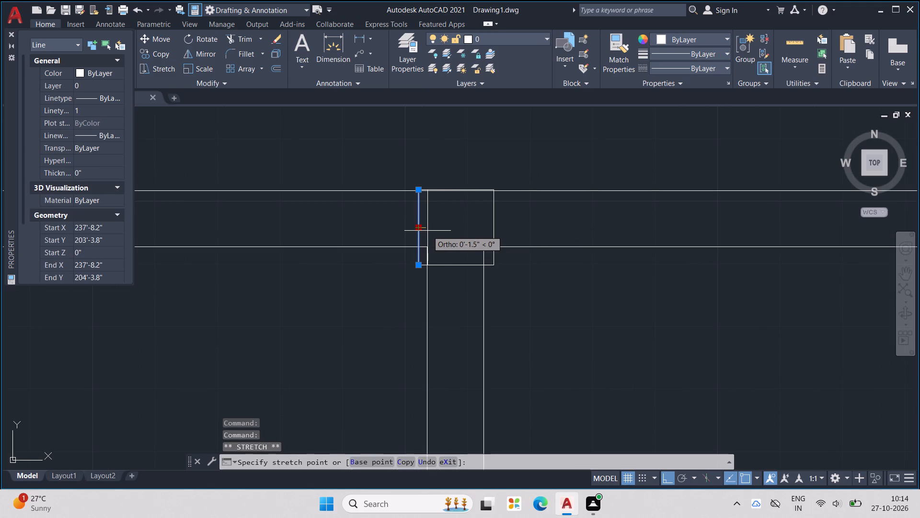
pyautogui.moveTo(427, 231); pyautogui.dragTo(429, 230)
pyautogui.click(429, 230)
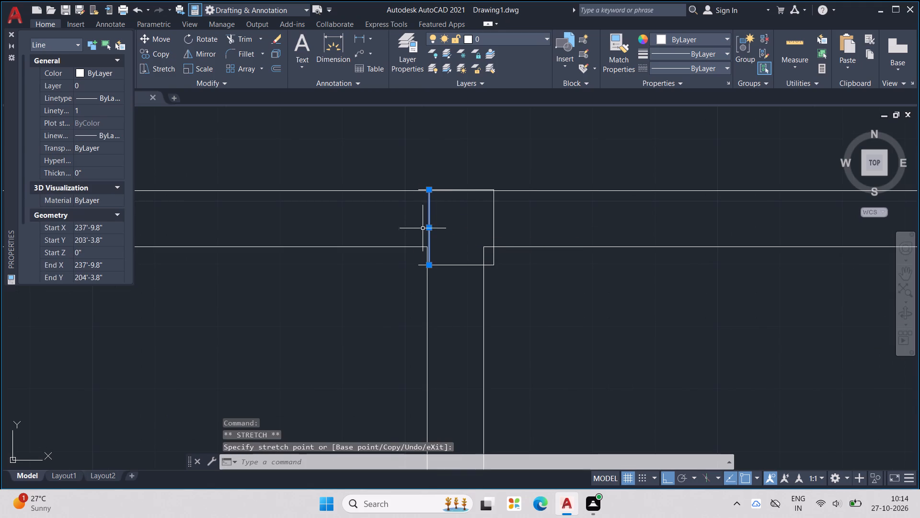
pyautogui.scroll(2, 412, 230)
pyautogui.moveTo(451, 224); pyautogui.dragTo(448, 222)
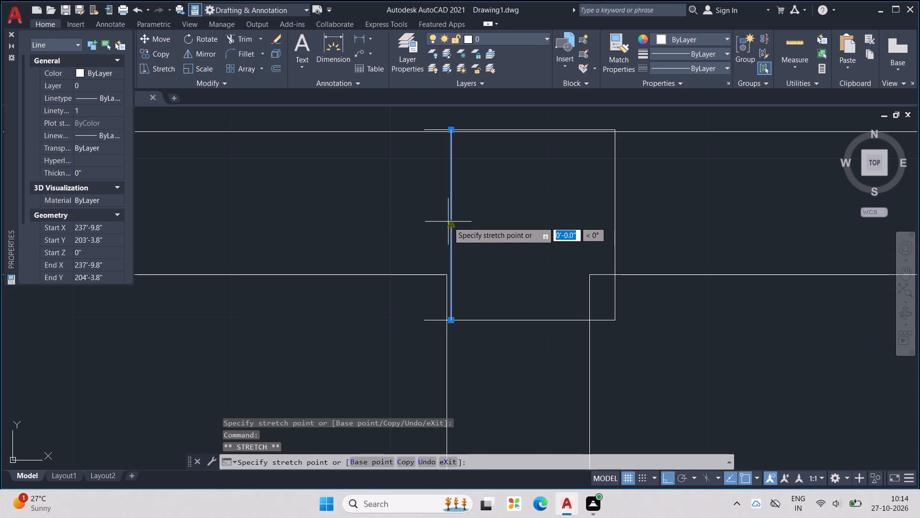
pyautogui.moveTo(448, 222); pyautogui.dragTo(445, 224)
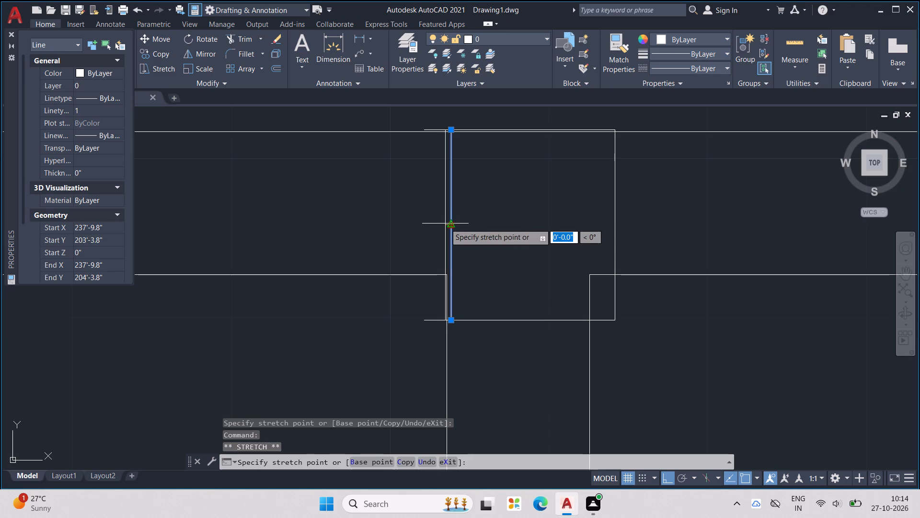
pyautogui.moveTo(445, 224); pyautogui.dragTo(447, 224)
pyautogui.click(447, 224)
pyautogui.middleClick(524, 200)
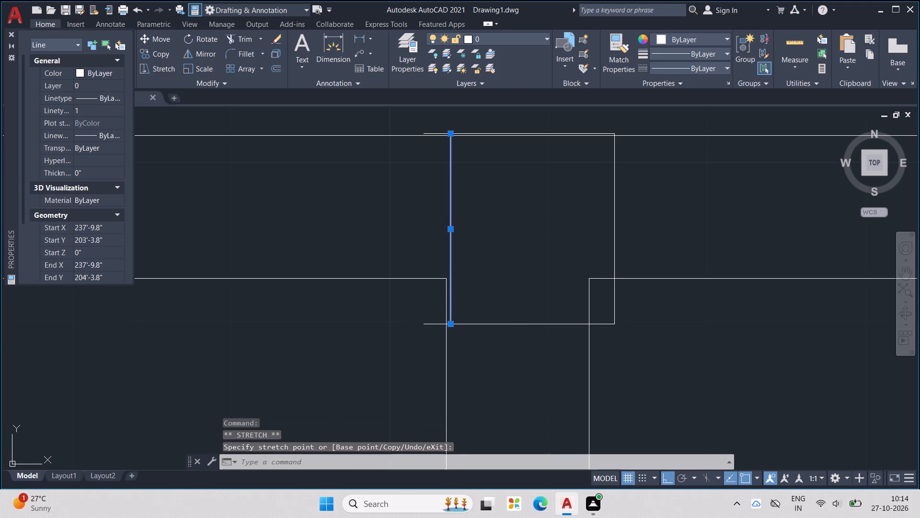
pyautogui.press('Escape')
pyautogui.press('Escape')
pyautogui.press('Escape')
# Select the four edge lines of the column square where the middle vertical wall meets the top exterior wall.
pyautogui.moveTo(391, 208); pyautogui.dragTo(661, 237)
pyautogui.moveTo(691, 235); pyautogui.dragTo(342, 220)
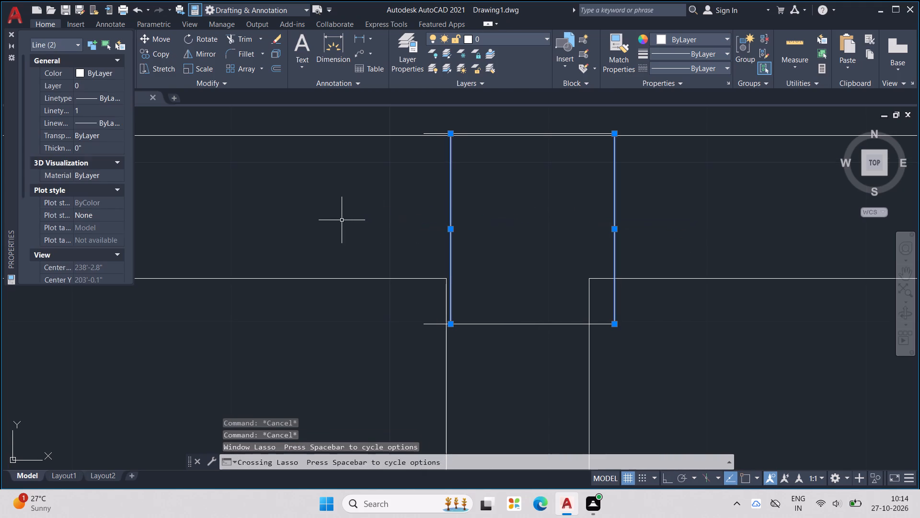
pyautogui.moveTo(500, 297); pyautogui.dragTo(513, 366)
pyautogui.moveTo(513, 364); pyautogui.dragTo(520, 277)
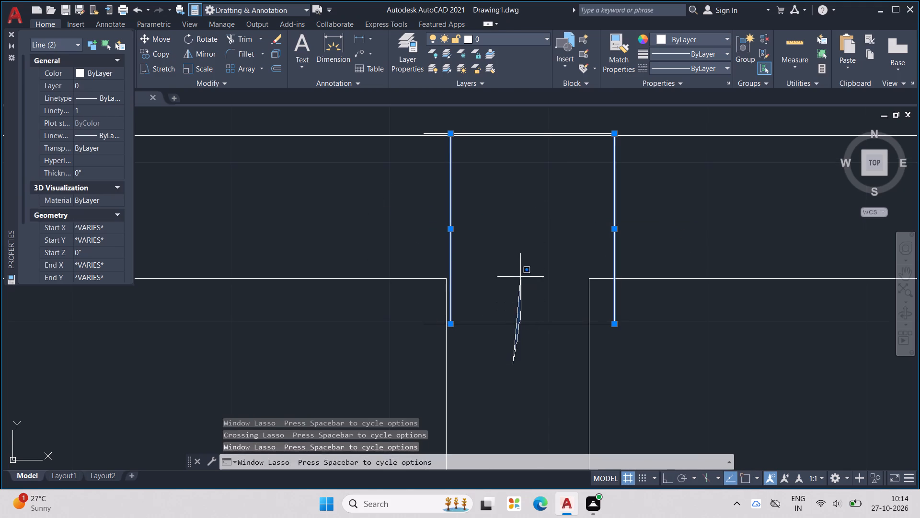
pyautogui.moveTo(520, 278); pyautogui.dragTo(516, 382)
pyautogui.moveTo(527, 279); pyautogui.dragTo(527, 330, button='middle')
pyautogui.scroll(2, 478, 215)
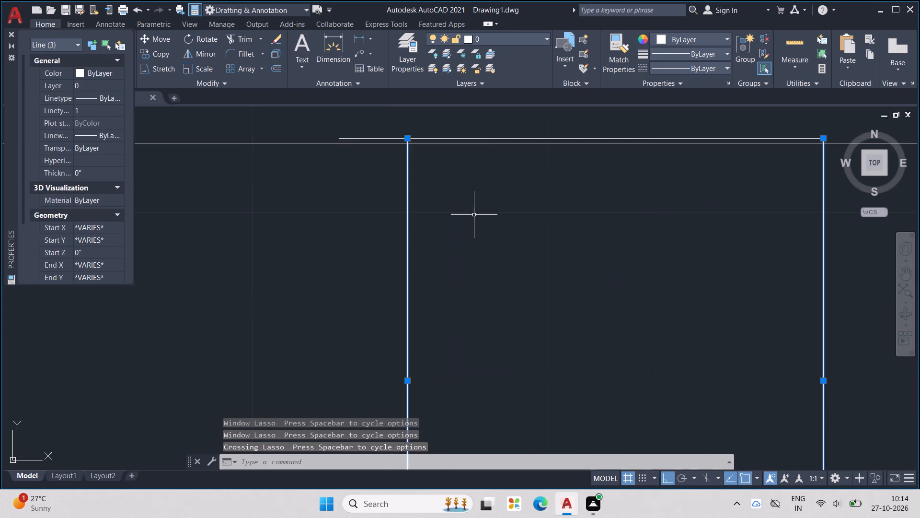
pyautogui.scroll(2, 396, 149)
pyautogui.moveTo(396, 149); pyautogui.dragTo(458, 392, button='middle')
pyautogui.scroll(-1, 458, 391)
pyautogui.scroll(4, 457, 388)
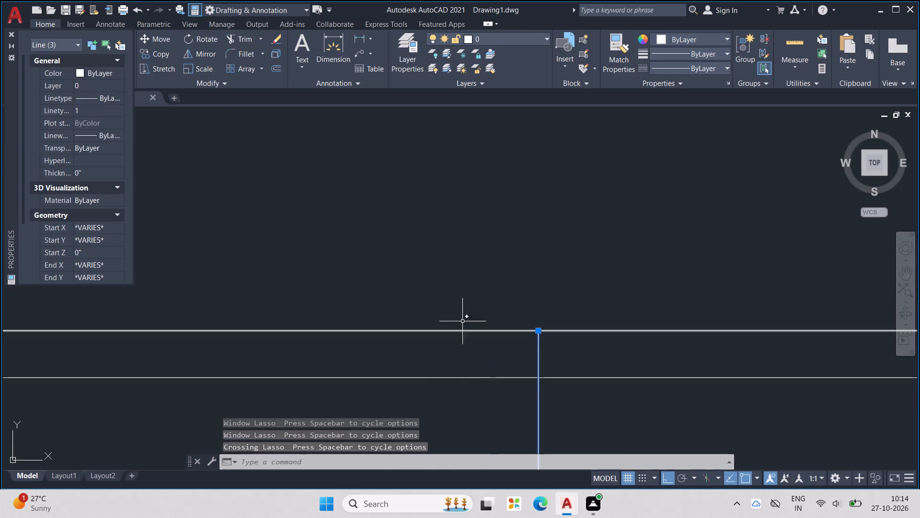
pyautogui.moveTo(463, 303); pyautogui.dragTo(465, 353)
pyautogui.moveTo(477, 364); pyautogui.dragTo(480, 282)
pyautogui.moveTo(480, 281); pyautogui.dragTo(481, 282)
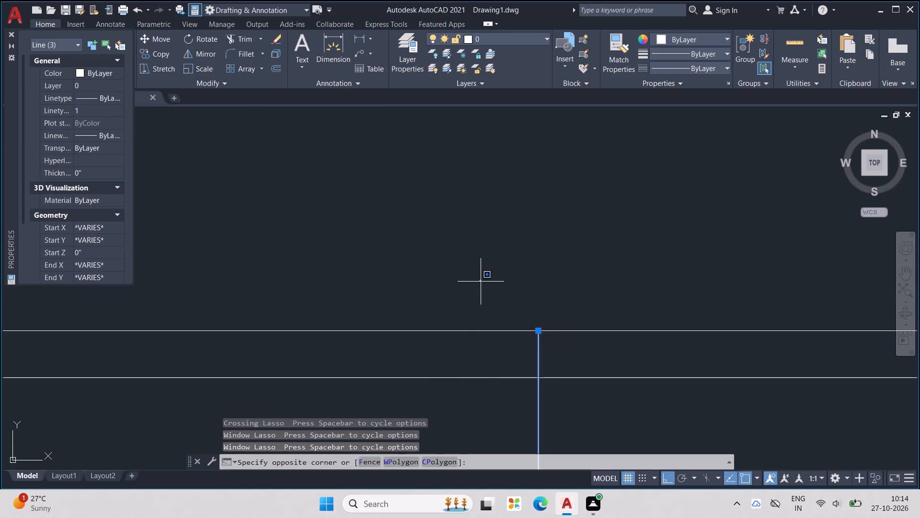
pyautogui.moveTo(481, 282); pyautogui.dragTo(429, 343)
pyautogui.moveTo(428, 332); pyautogui.dragTo(489, 336)
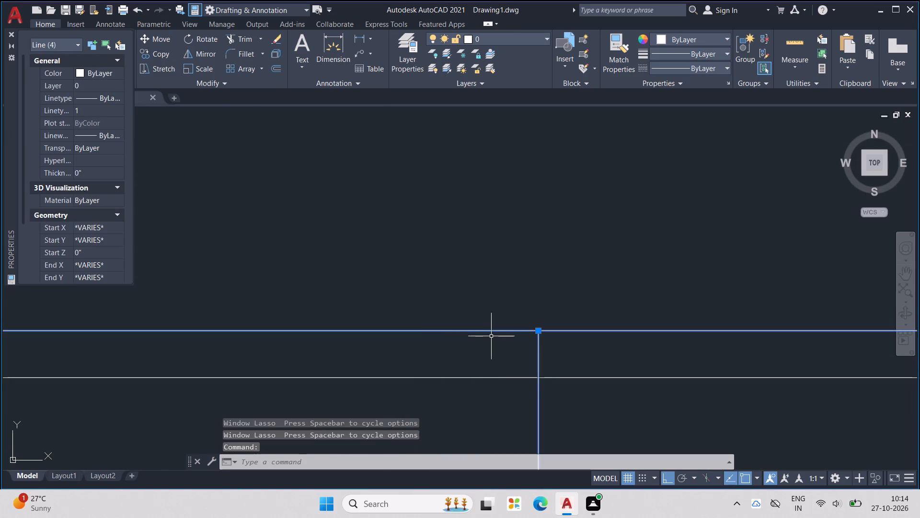
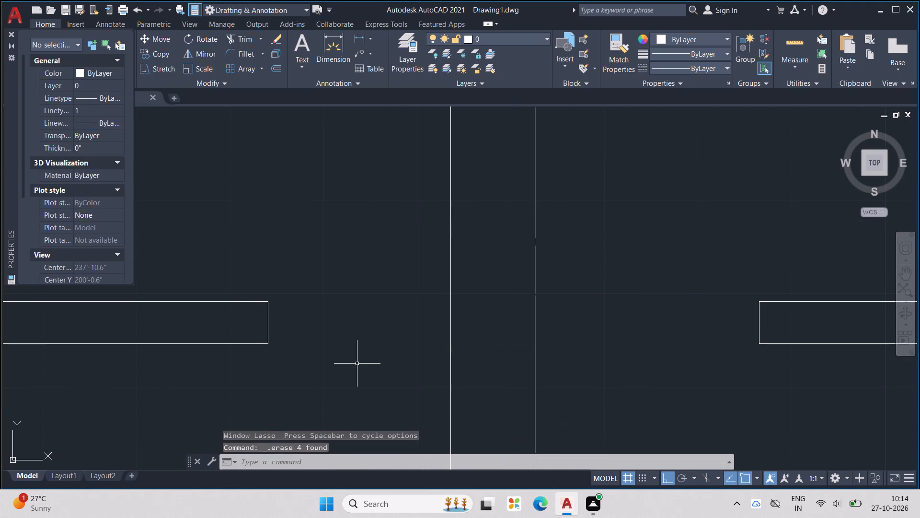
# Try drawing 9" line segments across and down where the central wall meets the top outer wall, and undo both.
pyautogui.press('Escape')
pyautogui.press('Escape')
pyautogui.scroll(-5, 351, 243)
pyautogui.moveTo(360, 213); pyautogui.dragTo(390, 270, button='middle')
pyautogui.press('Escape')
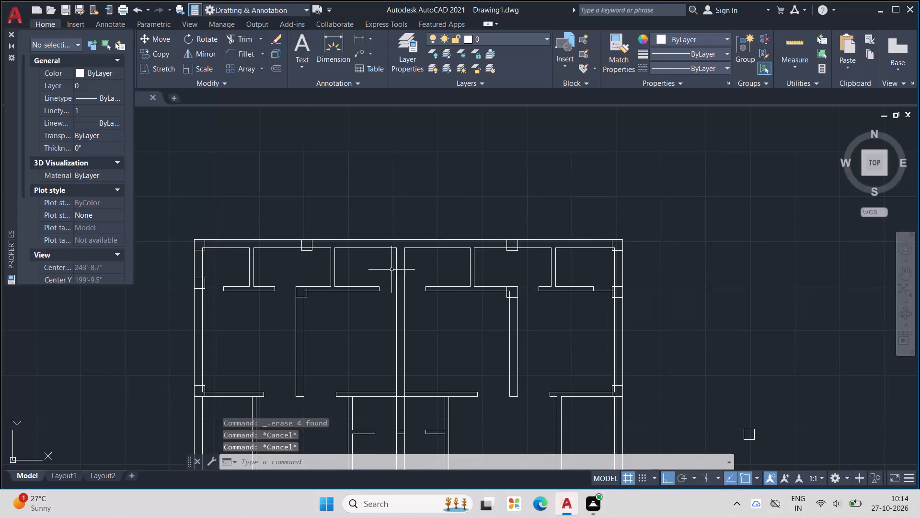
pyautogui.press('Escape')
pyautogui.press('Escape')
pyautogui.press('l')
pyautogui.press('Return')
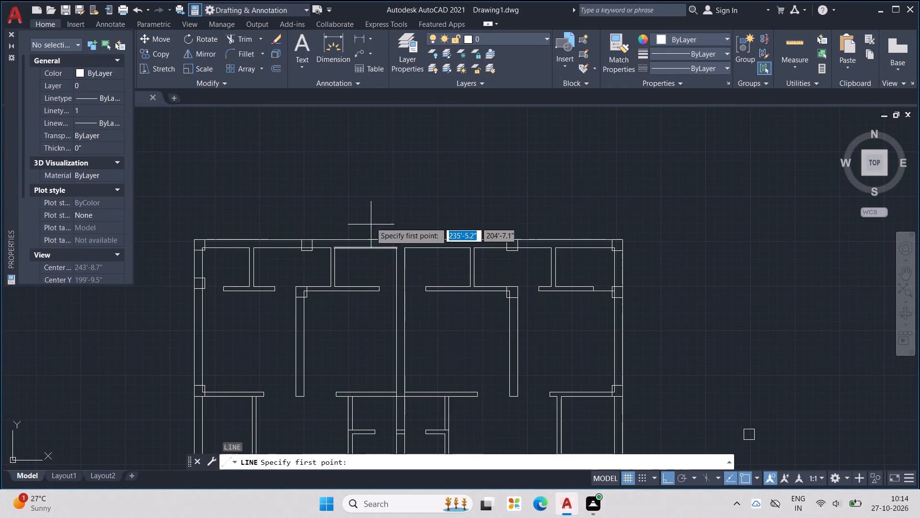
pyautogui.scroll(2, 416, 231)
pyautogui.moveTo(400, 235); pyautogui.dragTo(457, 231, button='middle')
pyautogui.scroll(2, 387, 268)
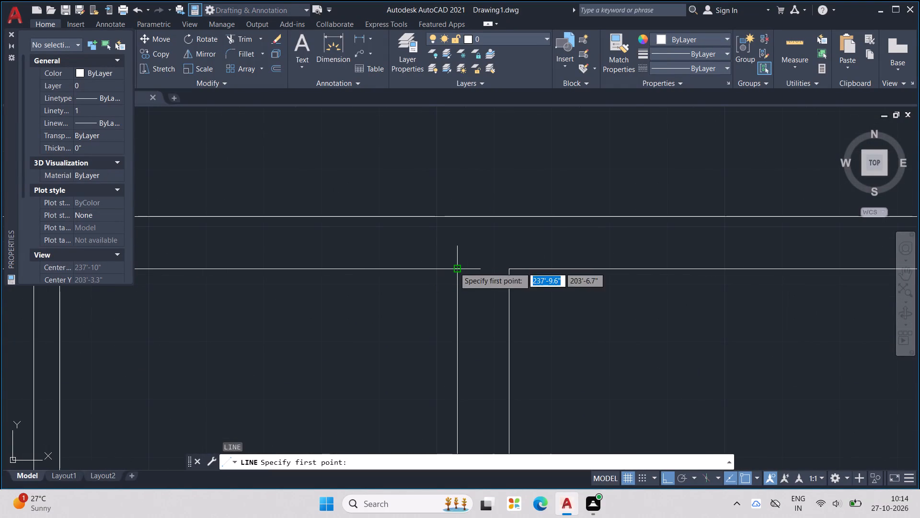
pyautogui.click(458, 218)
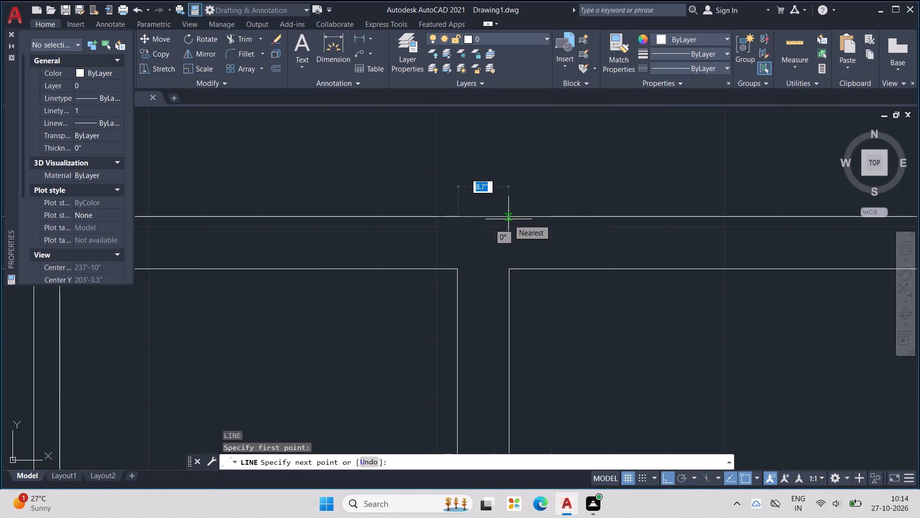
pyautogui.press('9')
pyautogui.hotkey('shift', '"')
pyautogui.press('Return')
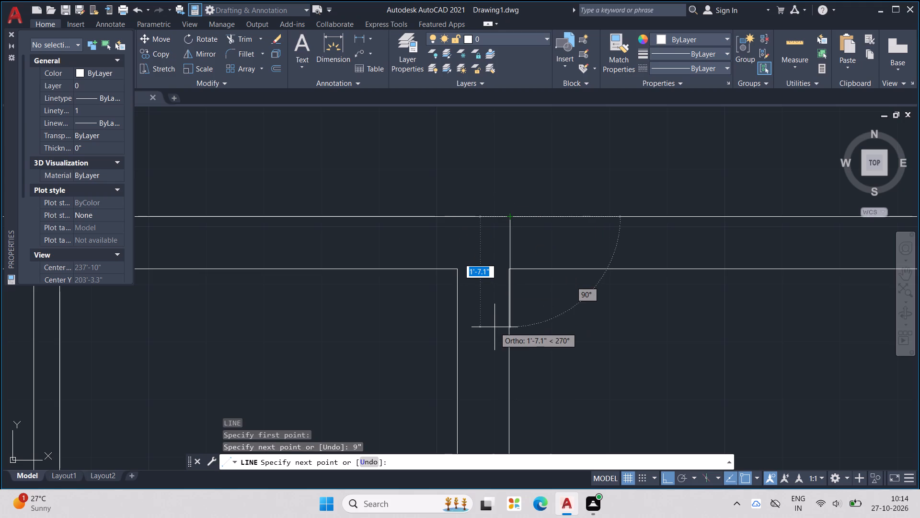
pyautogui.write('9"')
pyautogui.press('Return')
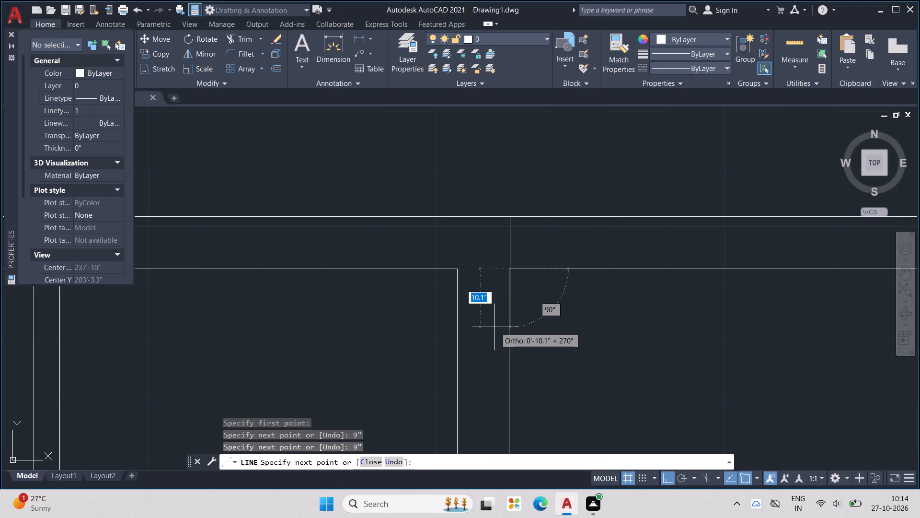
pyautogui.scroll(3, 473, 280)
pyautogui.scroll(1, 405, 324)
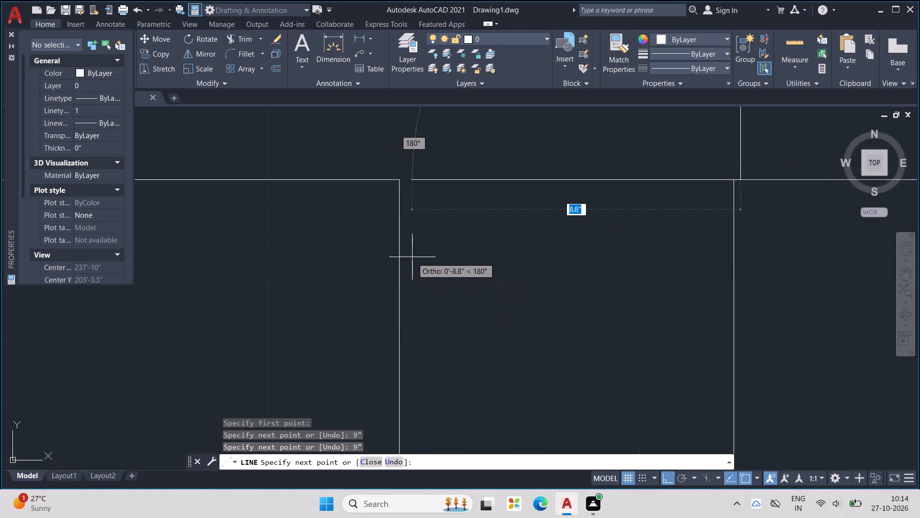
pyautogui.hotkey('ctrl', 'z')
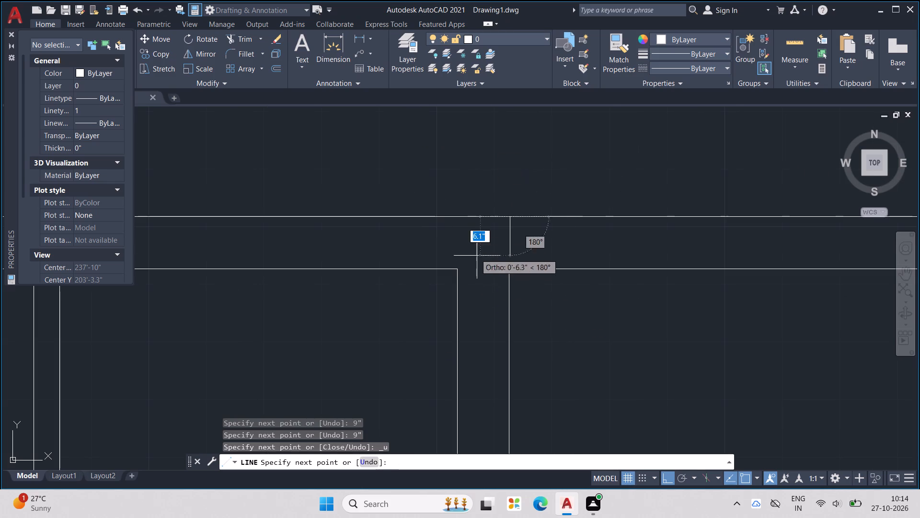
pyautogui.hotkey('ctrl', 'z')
# Draw a horizontal line about 8.9" long on the top wall's outer face, ending in line with the central wall's right face.
pyautogui.scroll(2, 476, 230)
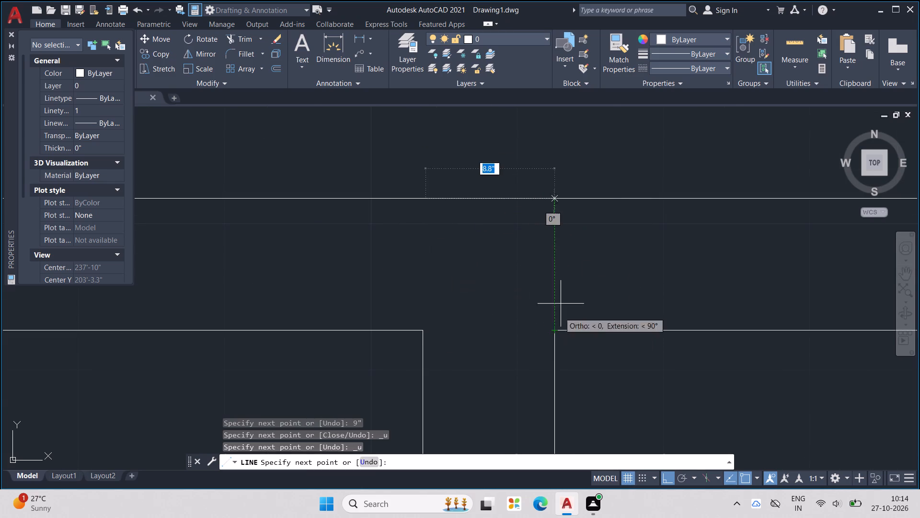
pyautogui.click(554, 199)
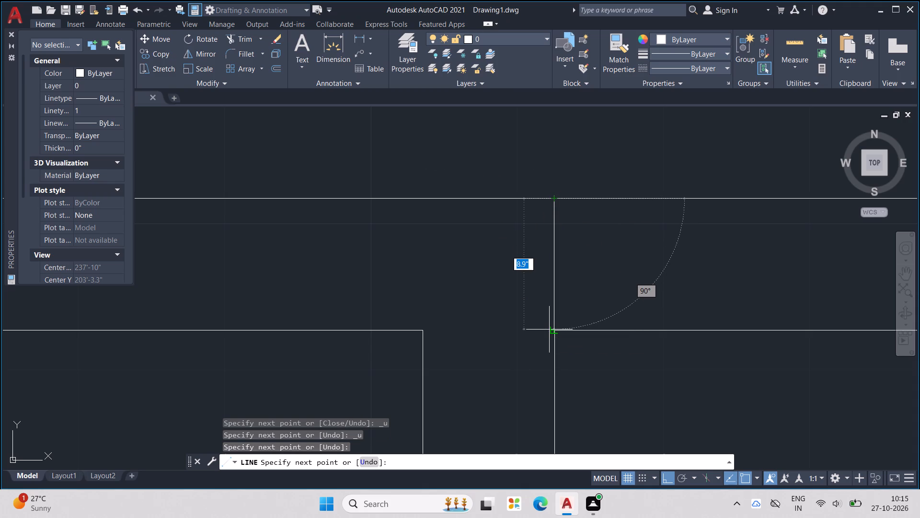
pyautogui.press('Escape')
pyautogui.press('Escape')
# Outline a column from the central wall's top-right inner corner: up to the outer face, across left, down 1', and back across to the right face.
pyautogui.press('l')
pyautogui.press('Return')
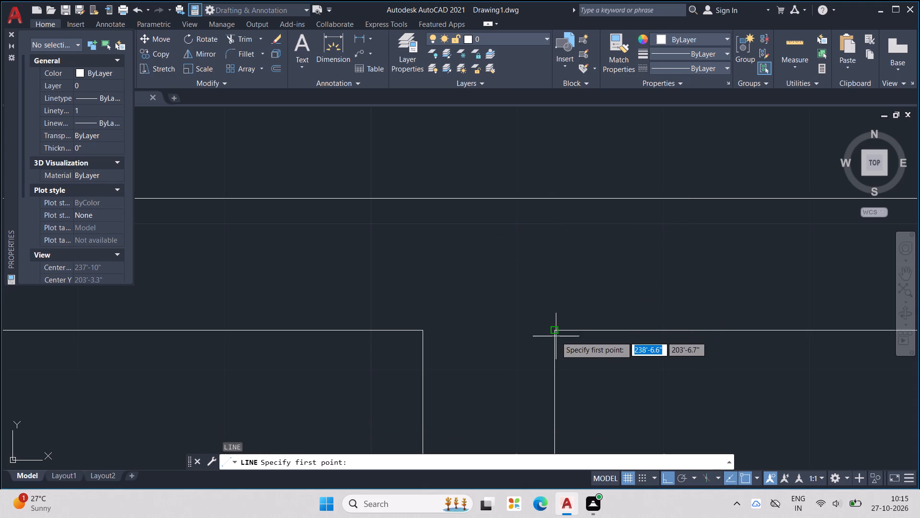
pyautogui.click(557, 330)
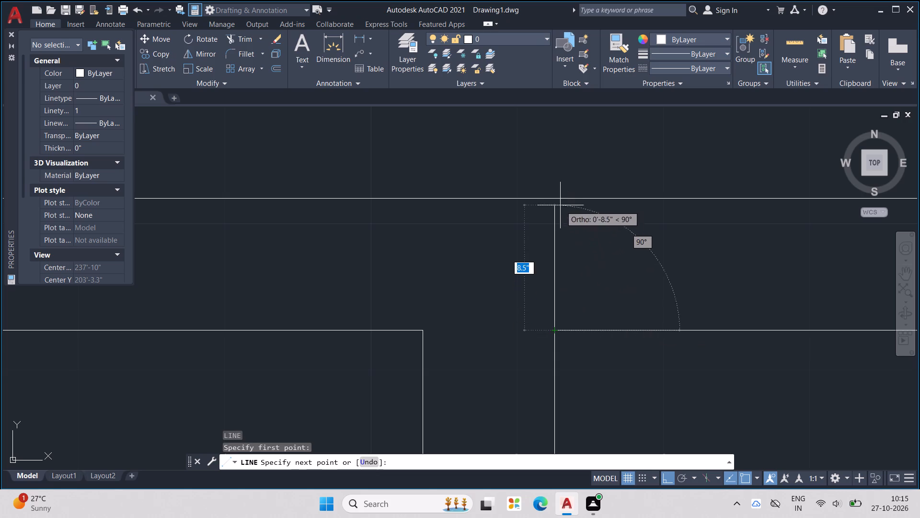
pyautogui.click(557, 198)
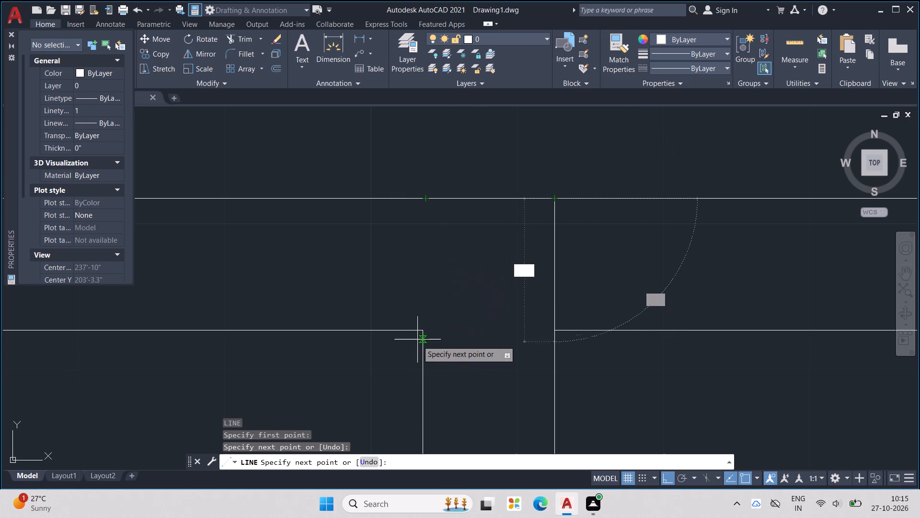
pyautogui.click(428, 199)
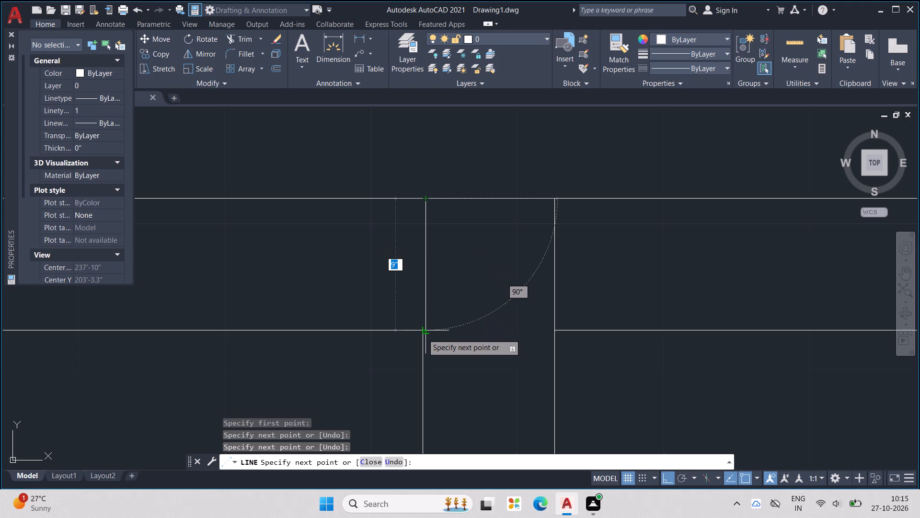
pyautogui.write("1'")
pyautogui.press('Return')
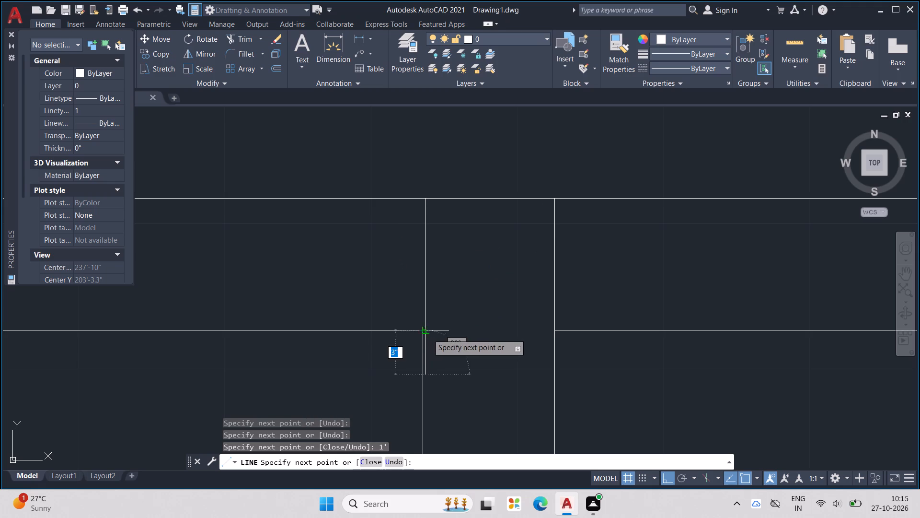
pyautogui.scroll(2, 562, 362)
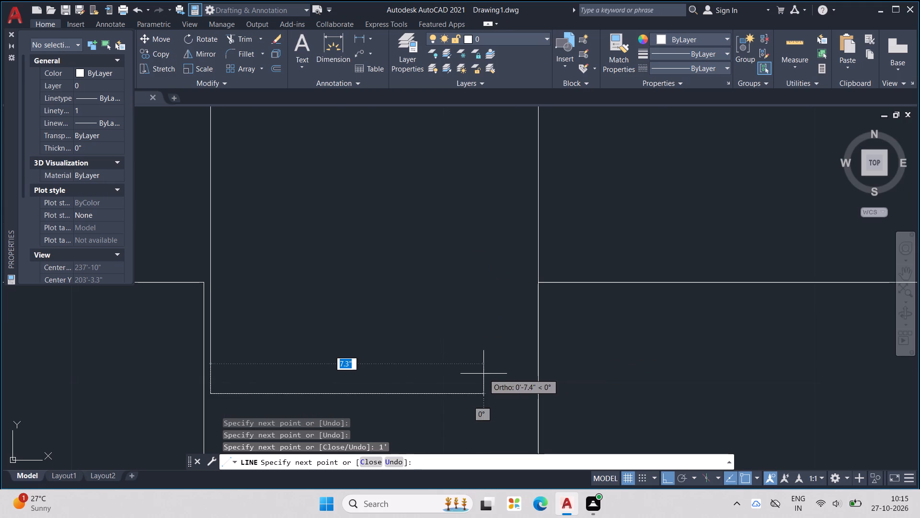
pyautogui.moveTo(483, 374); pyautogui.dragTo(654, 366, button='middle')
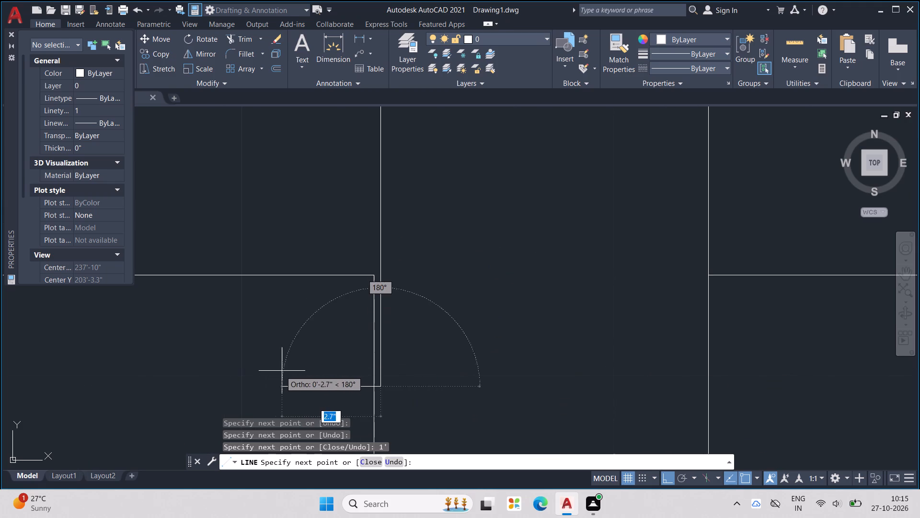
pyautogui.moveTo(539, 370); pyautogui.dragTo(410, 353, button='middle')
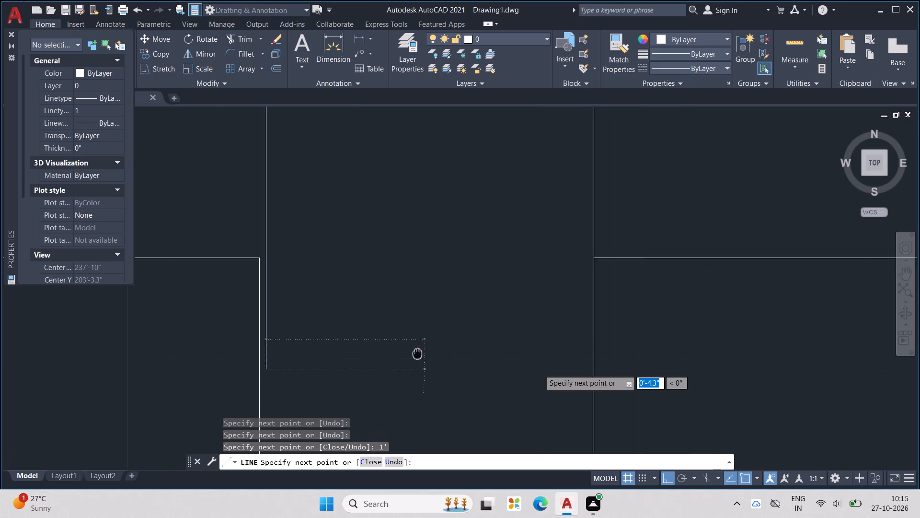
pyautogui.moveTo(410, 353); pyautogui.dragTo(375, 357, button='middle')
pyautogui.scroll(-3, 374, 357)
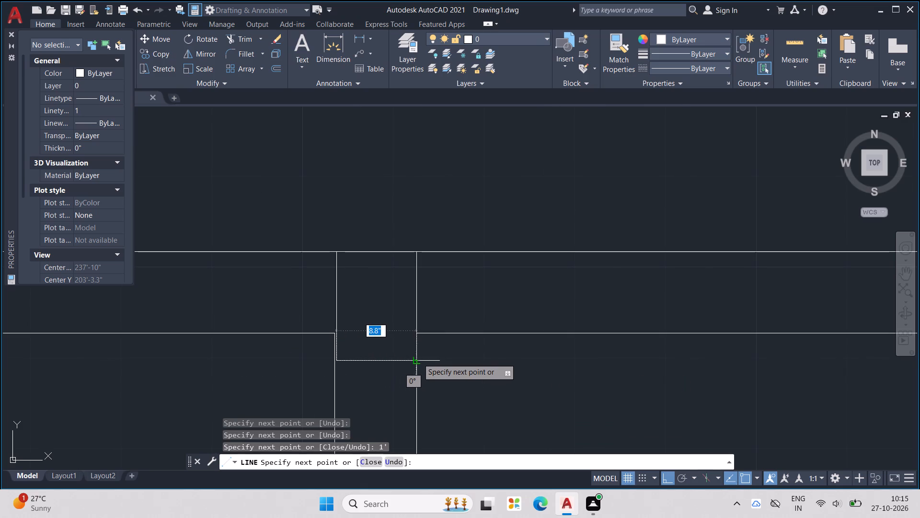
pyautogui.click(418, 358)
pyautogui.press('Escape')
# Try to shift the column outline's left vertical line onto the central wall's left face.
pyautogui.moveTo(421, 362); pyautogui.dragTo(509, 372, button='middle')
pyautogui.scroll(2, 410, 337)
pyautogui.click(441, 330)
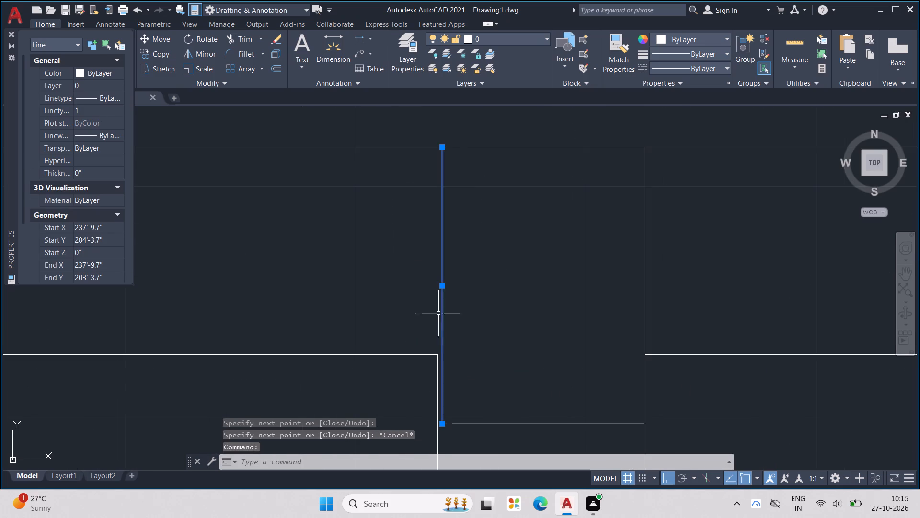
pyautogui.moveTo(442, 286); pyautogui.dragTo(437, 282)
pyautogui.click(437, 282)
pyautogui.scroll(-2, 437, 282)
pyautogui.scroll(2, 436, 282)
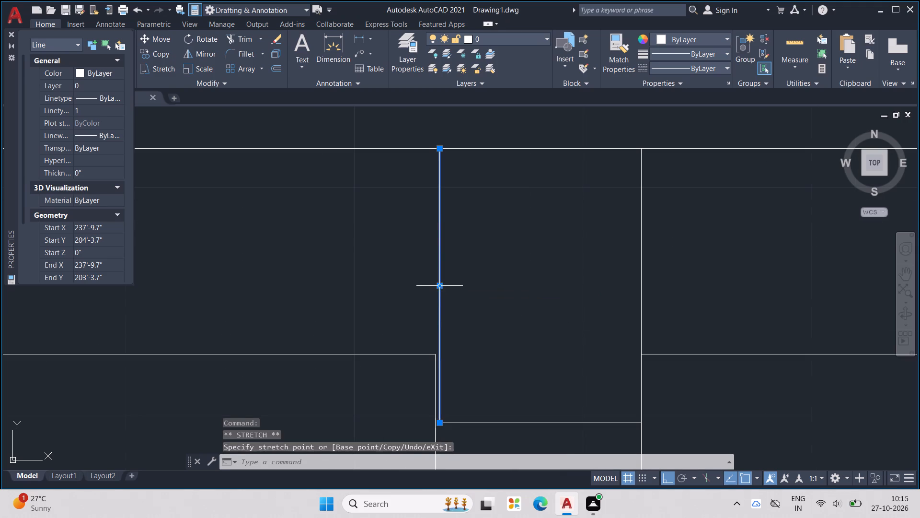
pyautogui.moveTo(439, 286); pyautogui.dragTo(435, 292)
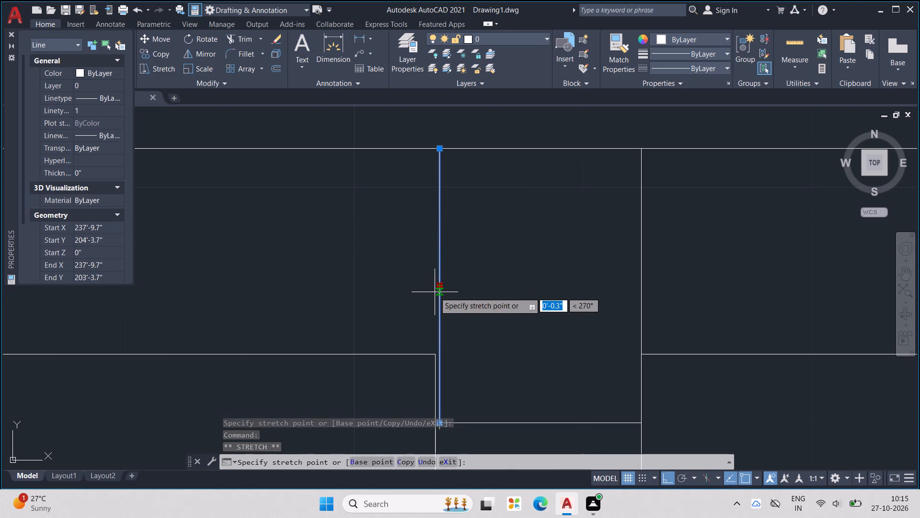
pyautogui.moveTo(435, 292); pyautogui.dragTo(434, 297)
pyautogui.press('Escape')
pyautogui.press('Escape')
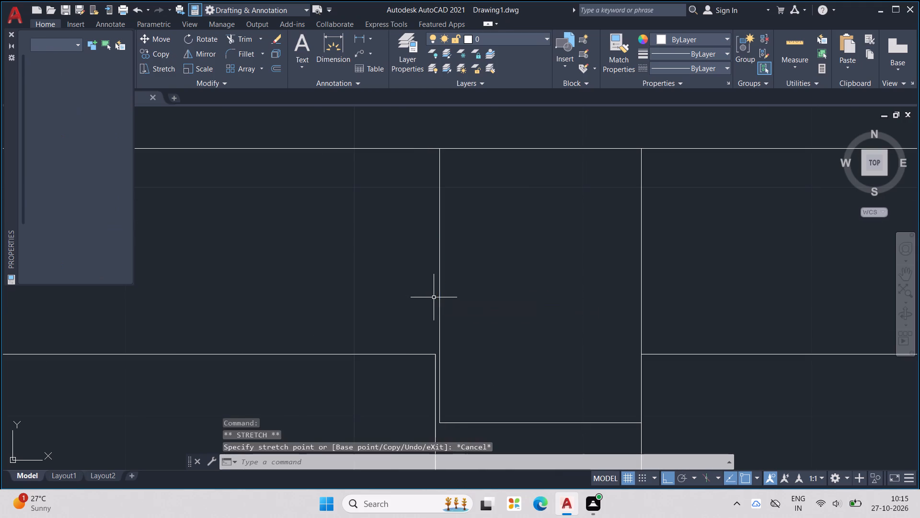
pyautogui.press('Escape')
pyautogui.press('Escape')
# Draw a line from the column's lower-left corner to the central wall's left face and up to the top wall's outer face.
pyautogui.press('l')
pyautogui.press('Return')
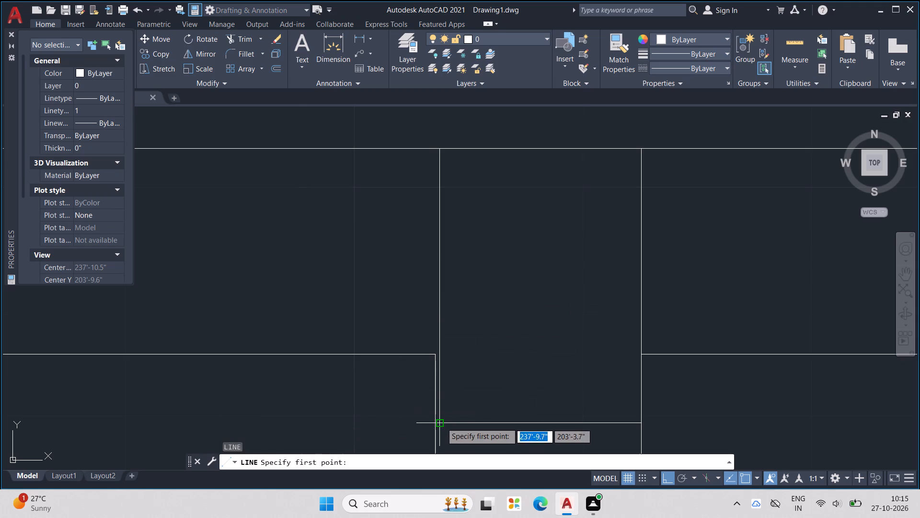
pyautogui.scroll(3, 440, 419)
pyautogui.click(430, 441)
pyautogui.click(413, 438)
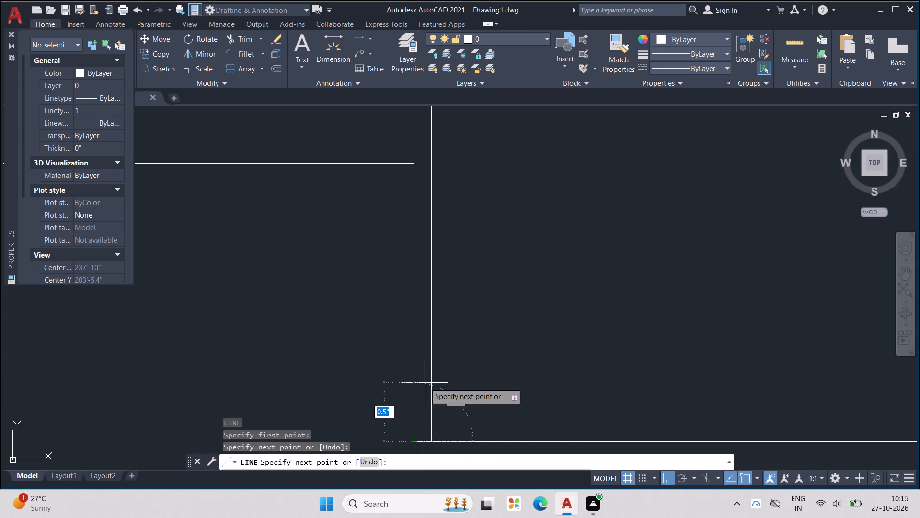
pyautogui.moveTo(431, 333); pyautogui.dragTo(428, 425, button='middle')
pyautogui.scroll(-4, 429, 411)
pyautogui.scroll(6, 417, 258)
pyautogui.click(443, 281)
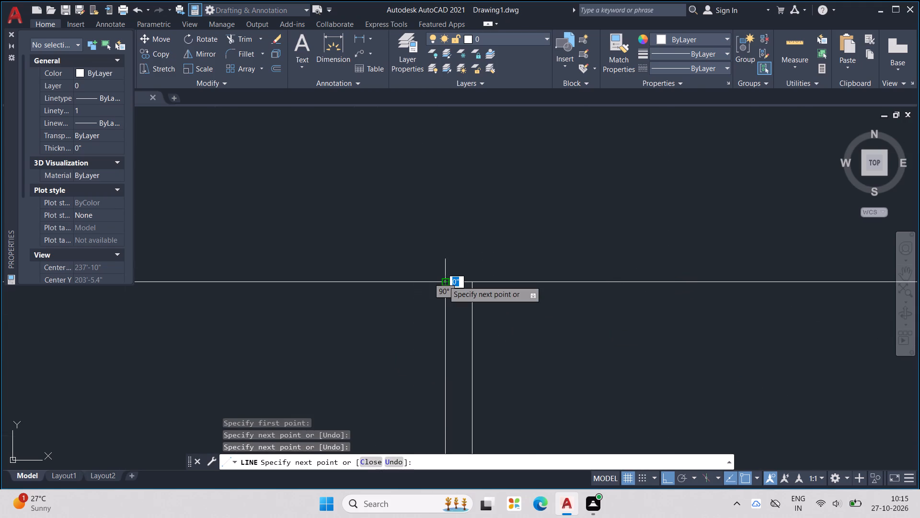
pyautogui.press('Escape')
# Erase the misaligned vertical line just inside the column's new left side.
pyautogui.moveTo(488, 356); pyautogui.dragTo(453, 351)
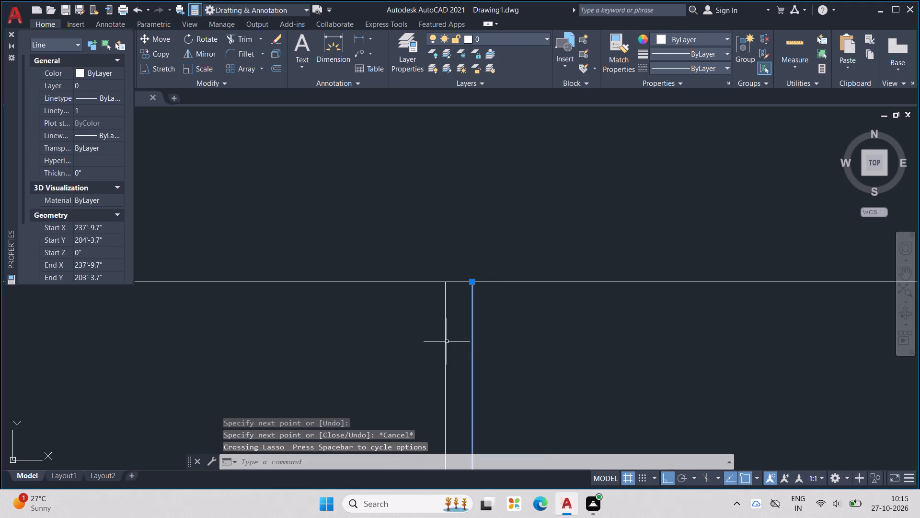
pyautogui.press('Delete')
# Move the column's bottom line up about 2", closer to the top wall's inner face.
pyautogui.scroll(-10, 447, 342)
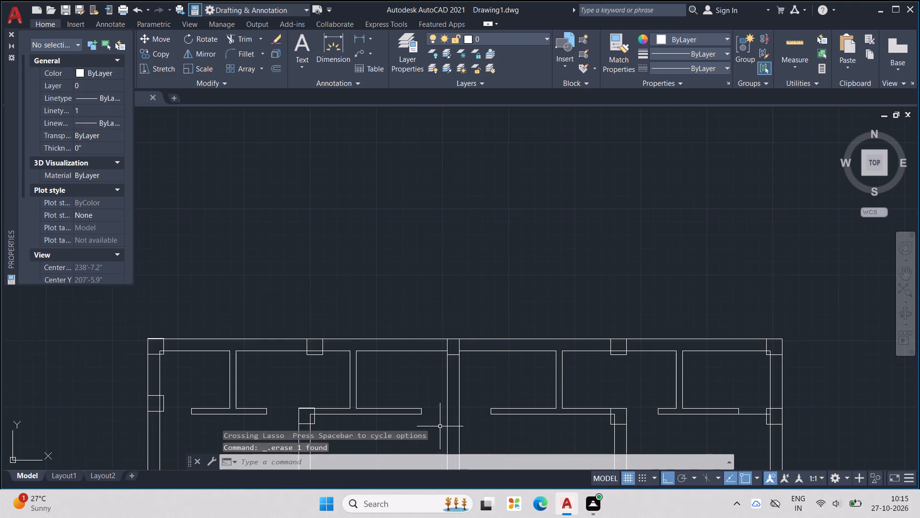
pyautogui.moveTo(448, 407); pyautogui.dragTo(482, 353, button='middle')
pyautogui.scroll(3, 465, 301)
pyautogui.moveTo(536, 265); pyautogui.dragTo(505, 281, button='middle')
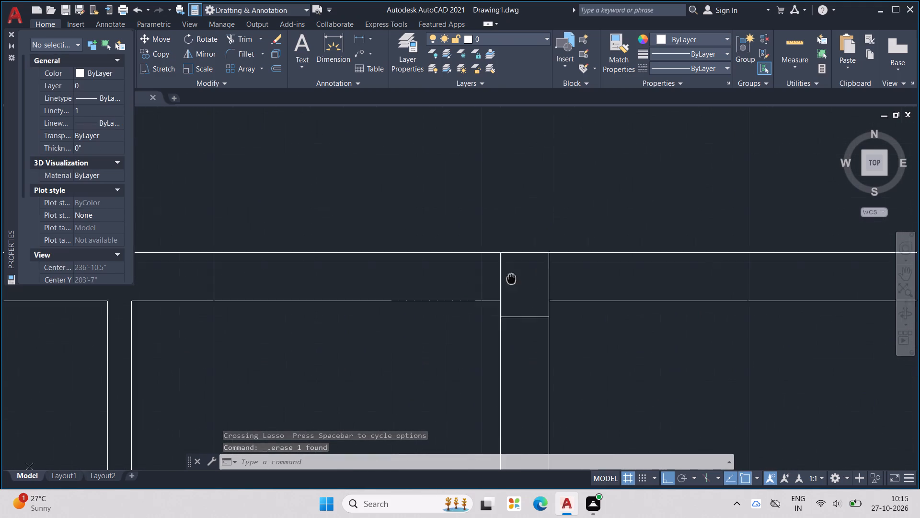
pyautogui.moveTo(505, 281); pyautogui.dragTo(411, 336, button='middle')
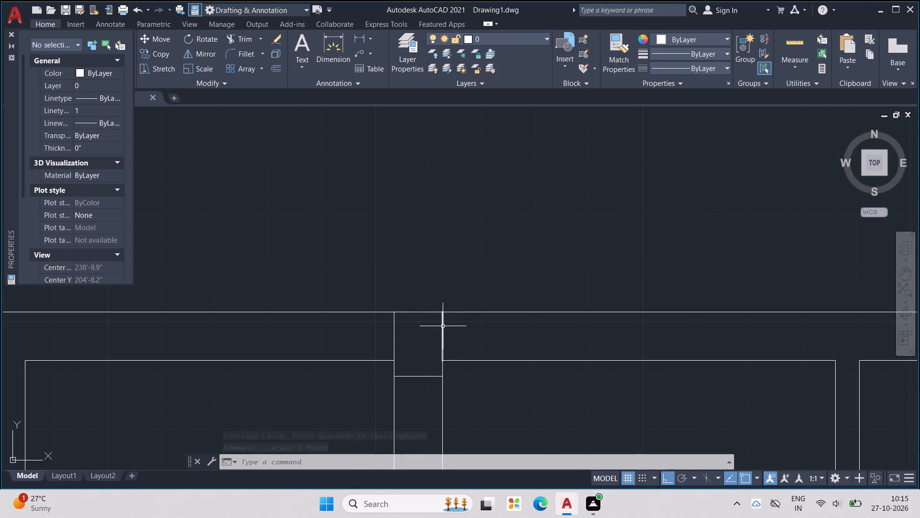
pyautogui.scroll(-4, 434, 363)
pyautogui.scroll(3, 434, 371)
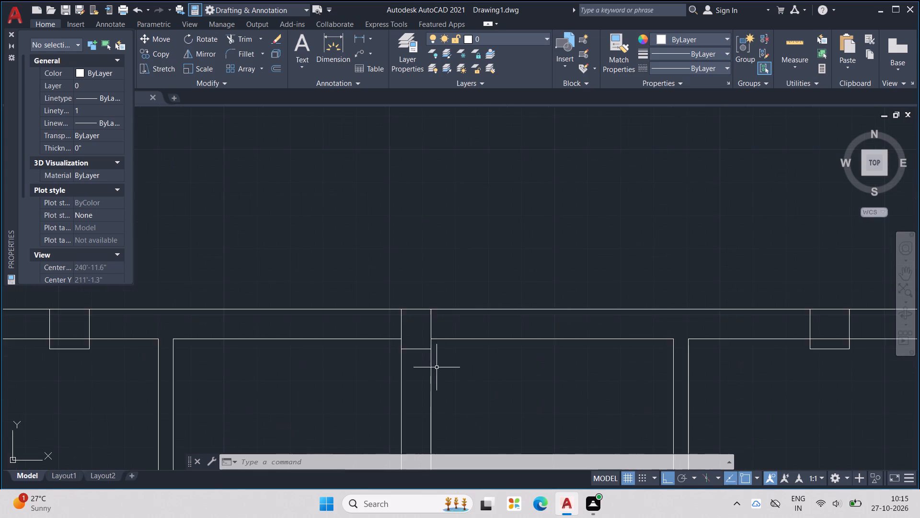
pyautogui.scroll(3, 426, 349)
pyautogui.moveTo(424, 346); pyautogui.dragTo(486, 353, button='middle')
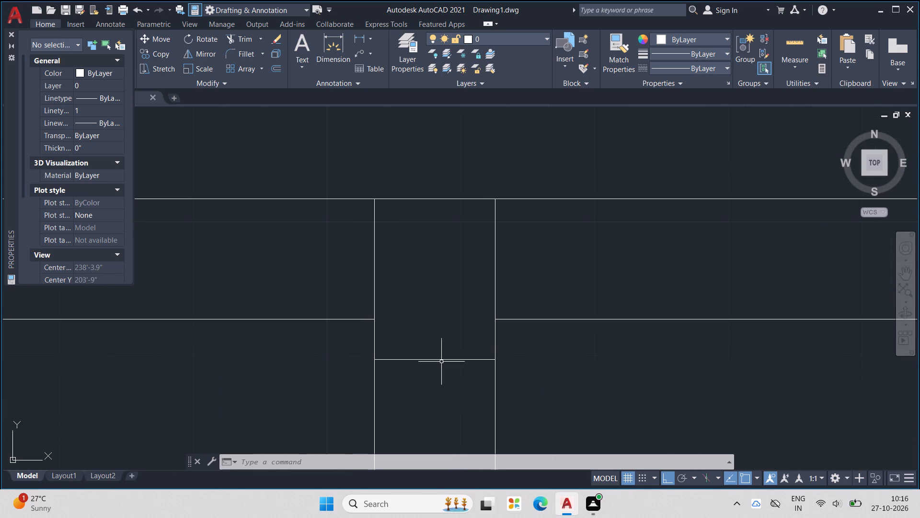
pyautogui.click(441, 359)
pyautogui.scroll(2, 435, 359)
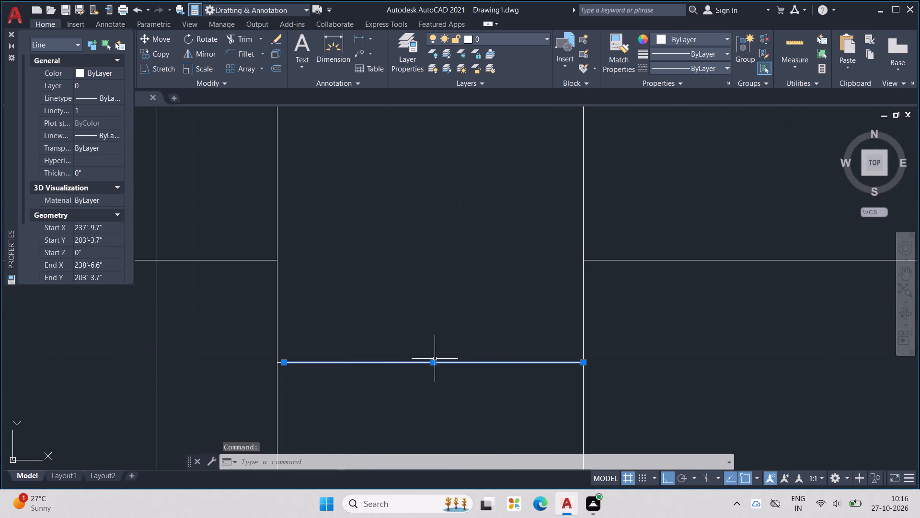
pyautogui.scroll(-3, 435, 359)
pyautogui.scroll(1, 418, 347)
pyautogui.moveTo(443, 367); pyautogui.dragTo(445, 356)
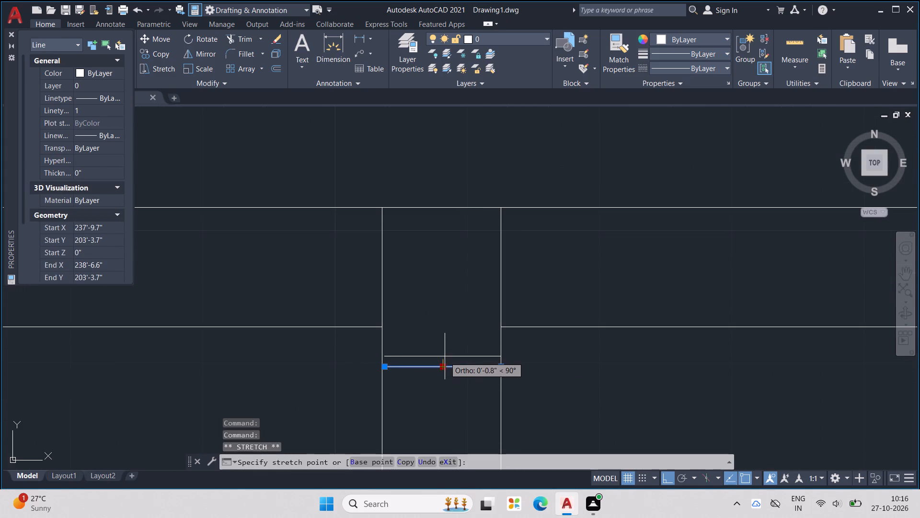
pyautogui.moveTo(445, 356); pyautogui.dragTo(443, 341)
pyautogui.click(442, 340)
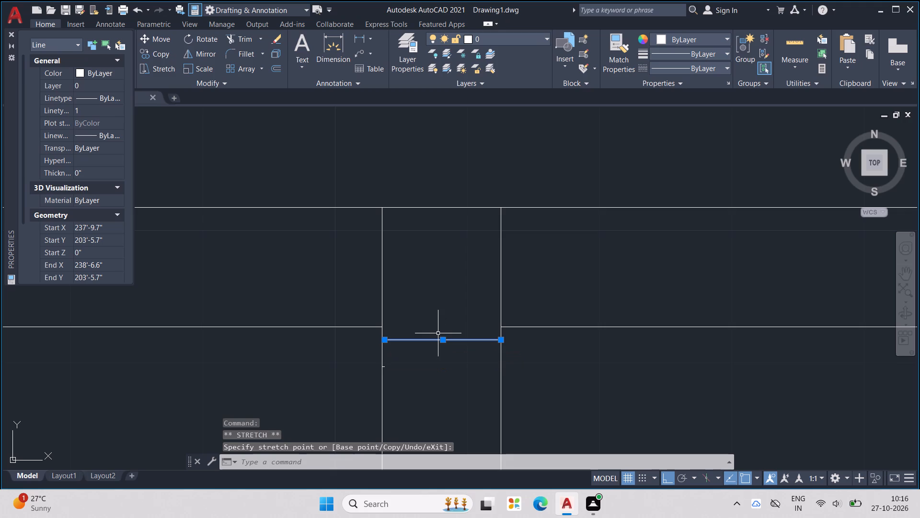
# Move the leftover short horizontal stub beside the central wall's left face up to meet the column's bottom line.
pyautogui.press('Escape')
pyautogui.press('Escape')
pyautogui.scroll(2, 395, 346)
pyautogui.moveTo(382, 355); pyautogui.dragTo(450, 347, button='middle')
pyautogui.scroll(2, 429, 386)
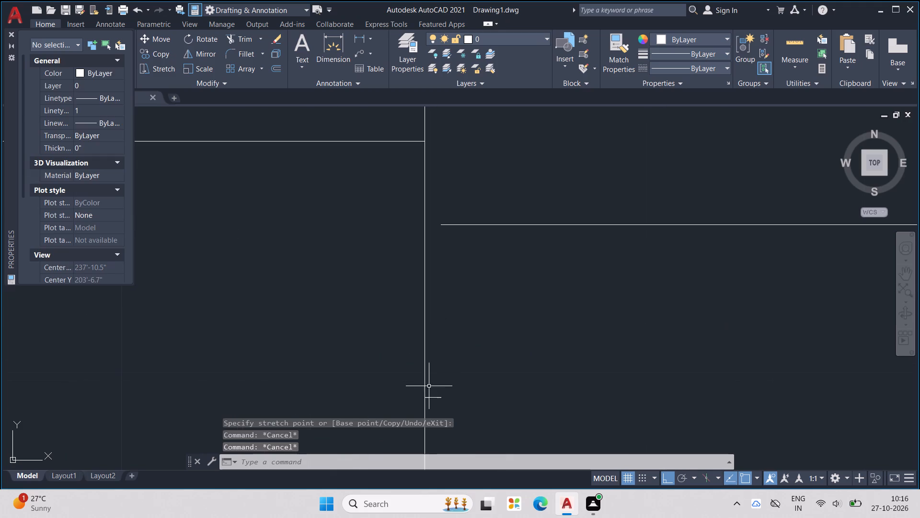
pyautogui.click(437, 398)
pyautogui.moveTo(434, 400); pyautogui.dragTo(434, 342)
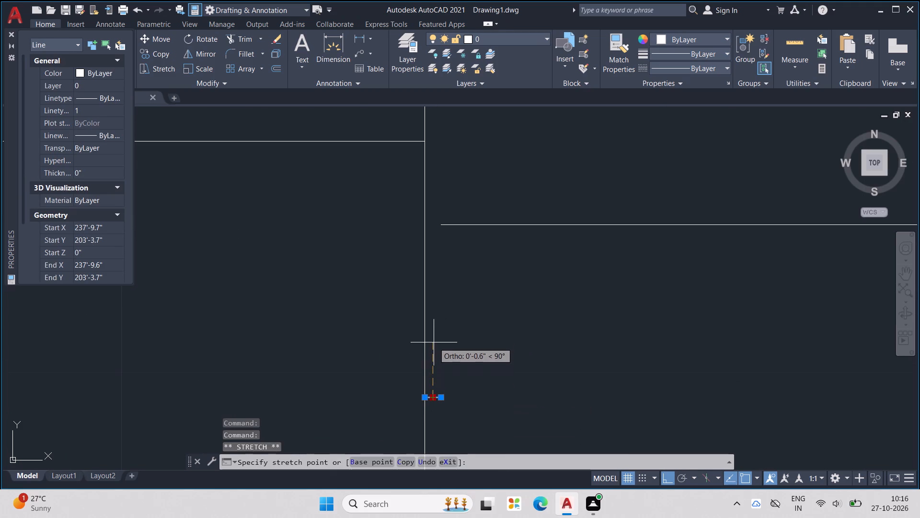
pyautogui.moveTo(434, 342); pyautogui.dragTo(438, 318)
pyautogui.click(436, 356)
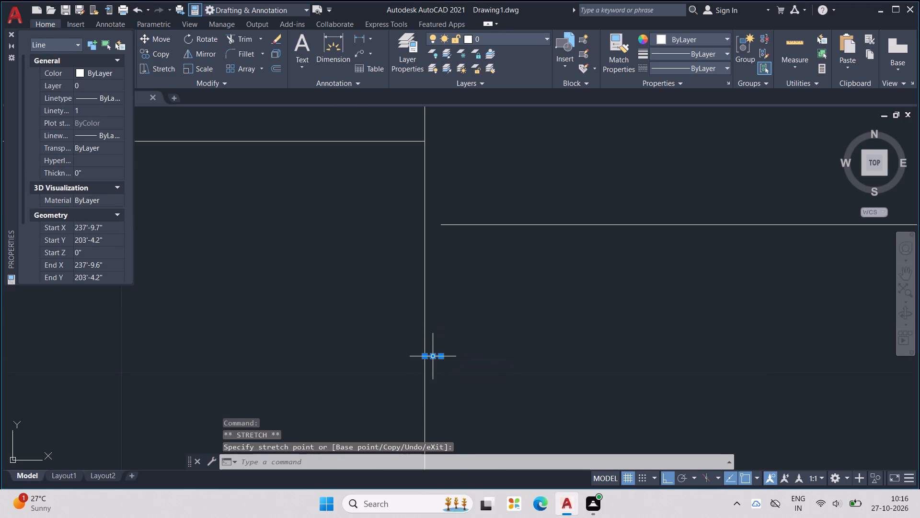
pyautogui.moveTo(430, 354); pyautogui.dragTo(444, 197)
pyautogui.click(444, 193)
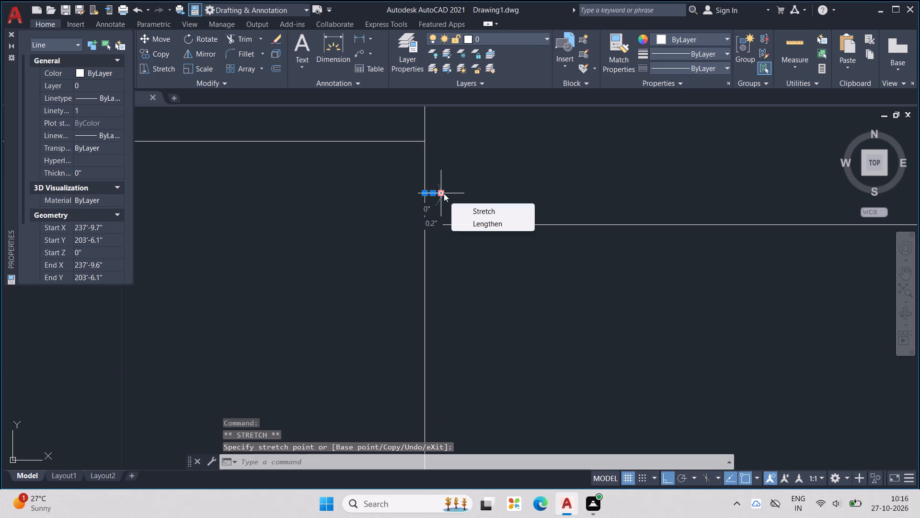
pyautogui.scroll(3, 436, 190)
pyautogui.moveTo(415, 203); pyautogui.dragTo(415, 213)
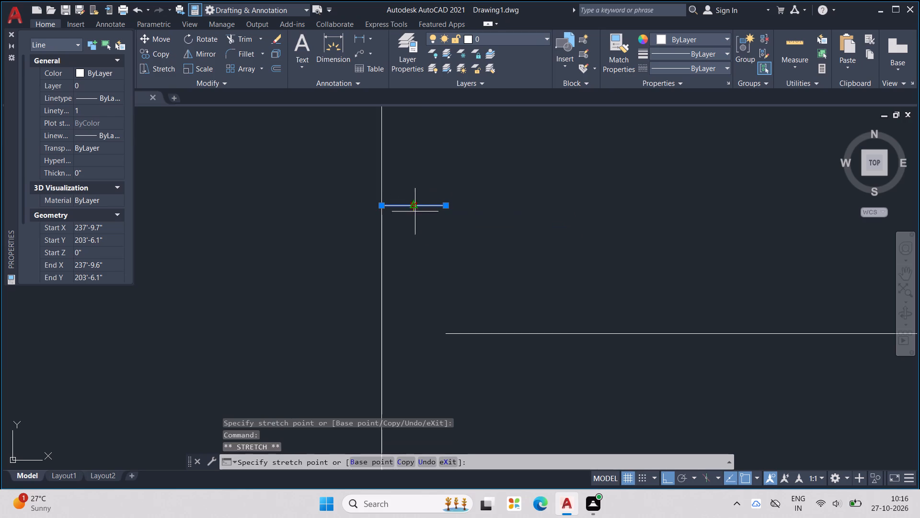
pyautogui.moveTo(415, 213); pyautogui.dragTo(414, 326)
pyautogui.click(414, 326)
pyautogui.moveTo(415, 323); pyautogui.dragTo(415, 334)
pyautogui.click(415, 334)
pyautogui.press('Escape')
pyautogui.press('Escape')
pyautogui.scroll(-10, 461, 341)
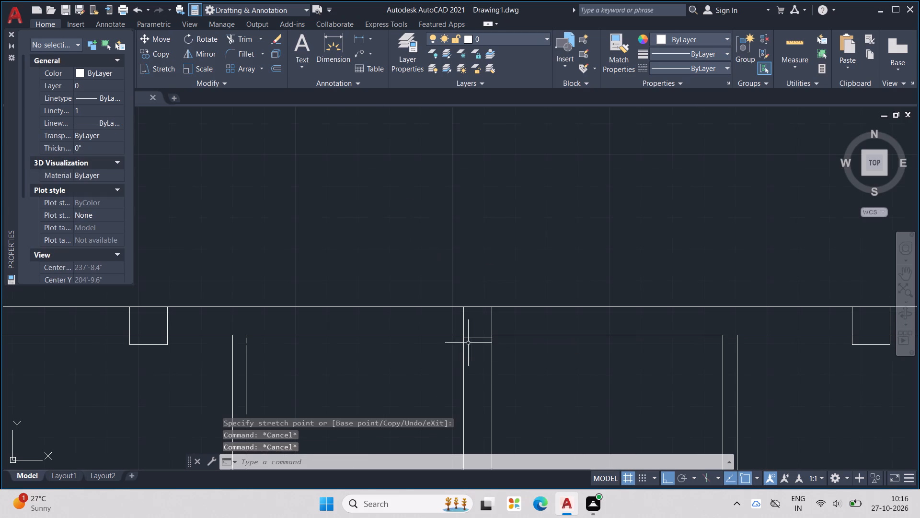
pyautogui.press('Escape')
pyautogui.press('Escape')
# Draw a horizontal line across the central wall joining the lower corners of the two facing inner partition ends.
pyautogui.moveTo(494, 361); pyautogui.dragTo(496, 302, button='middle')
pyautogui.press('Escape')
pyautogui.scroll(-2, 495, 299)
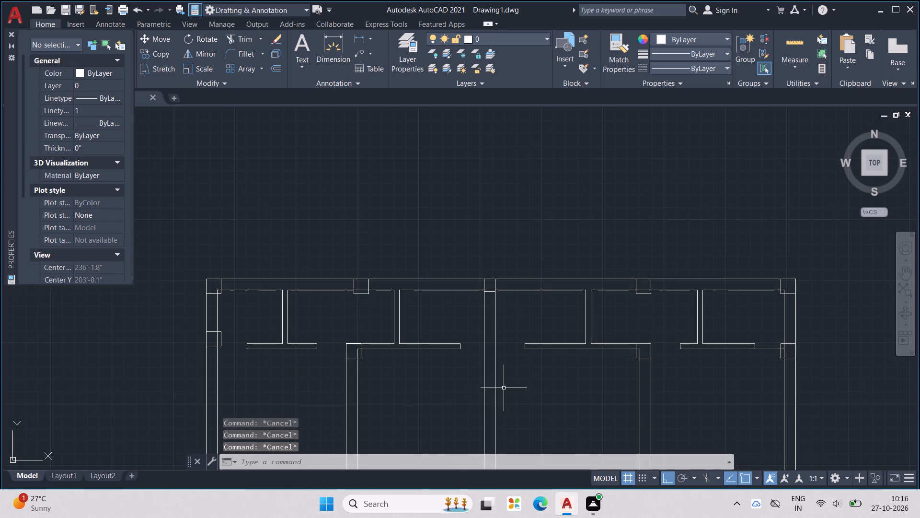
pyautogui.scroll(2, 489, 367)
pyautogui.press('Escape')
pyautogui.press('Escape')
pyautogui.press('Escape')
pyautogui.press('Escape')
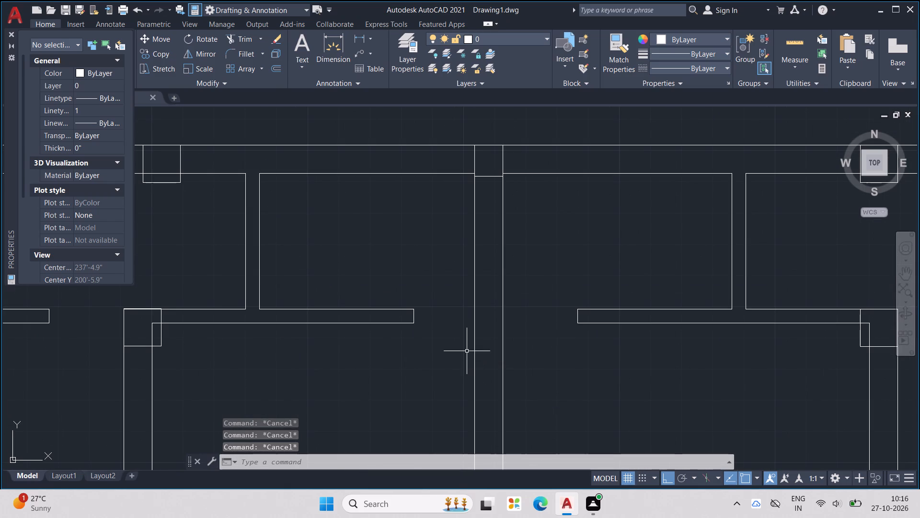
pyautogui.press('Escape')
pyautogui.press('Escape')
pyautogui.press('l')
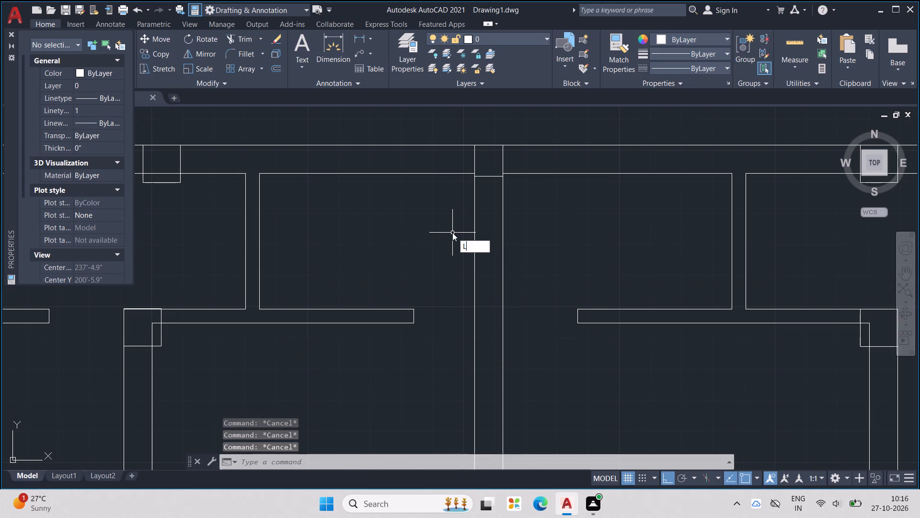
pyautogui.press('Return')
pyautogui.click(415, 325)
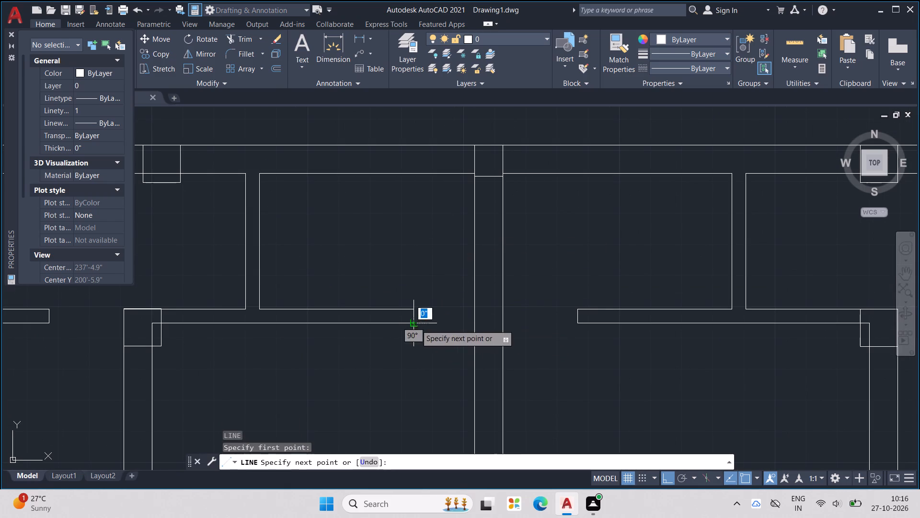
pyautogui.moveTo(503, 336); pyautogui.dragTo(390, 318, button='middle')
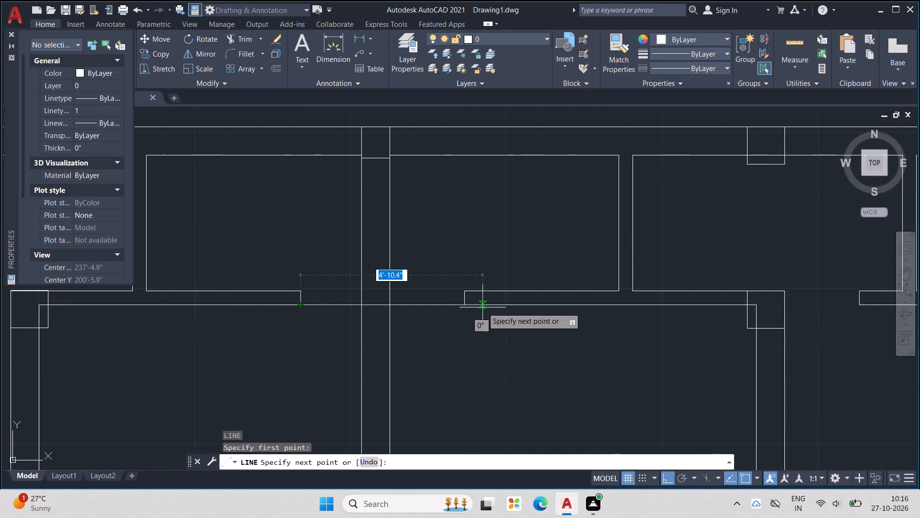
pyautogui.click(465, 305)
pyautogui.press('Escape')
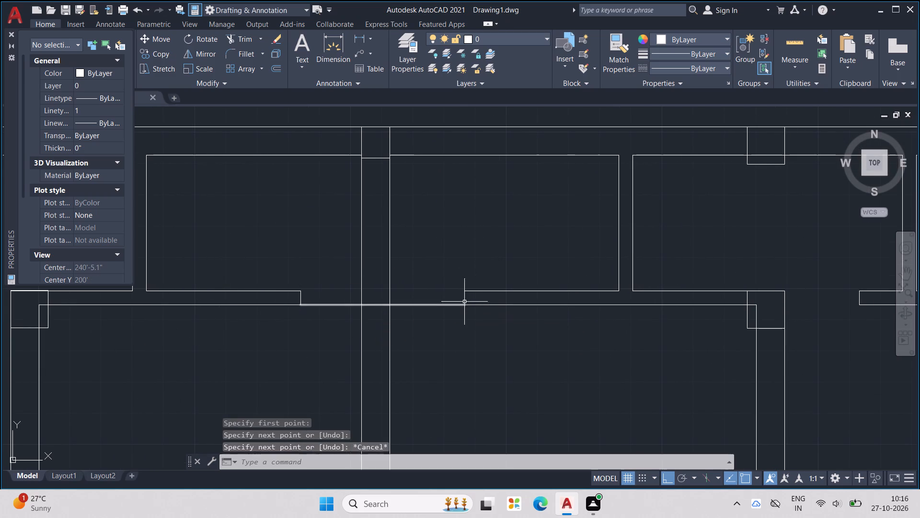
pyautogui.press('Escape')
pyautogui.moveTo(369, 294); pyautogui.dragTo(453, 314, button='middle')
pyautogui.press('Escape')
pyautogui.press('Escape')
pyautogui.press('Escape')
pyautogui.press('Escape')
pyautogui.press('Escape')
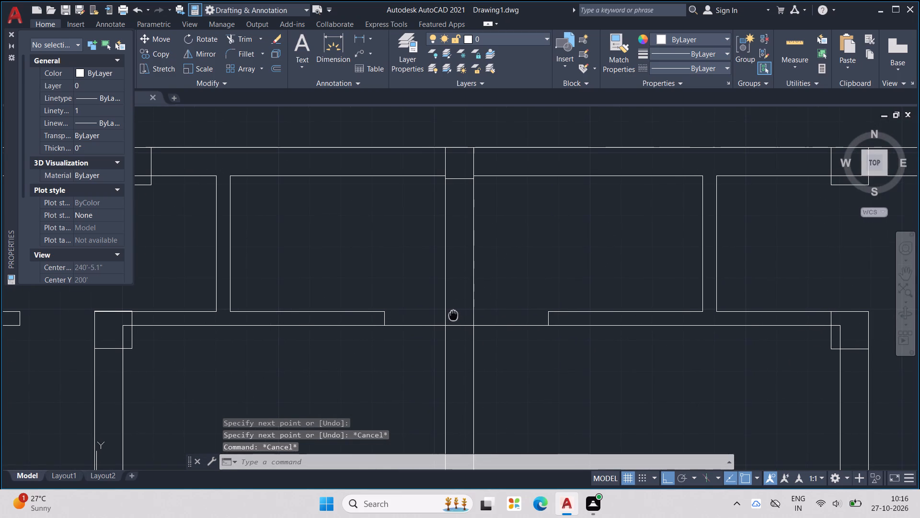
pyautogui.moveTo(453, 314); pyautogui.dragTo(454, 315, button='middle')
pyautogui.press('Escape')
pyautogui.press('Escape')
pyautogui.press('Escape')
pyautogui.press('Escape')
pyautogui.press('Escape')
pyautogui.press('Escape')
pyautogui.press('Escape')
pyautogui.press('Escape')
pyautogui.press('Escape')
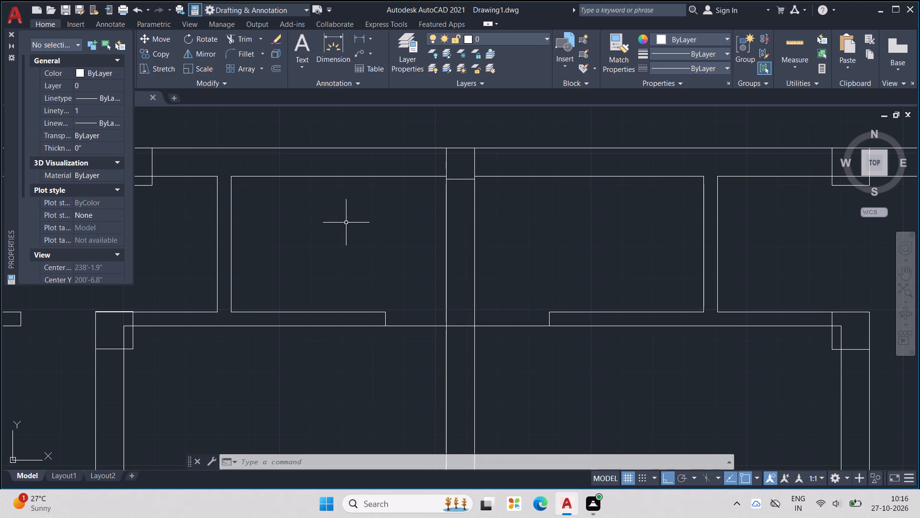
# Draw a horizontal line from the left partition's end, just below its upper corner, to the central wall's right face.
pyautogui.press('l')
pyautogui.press('Return')
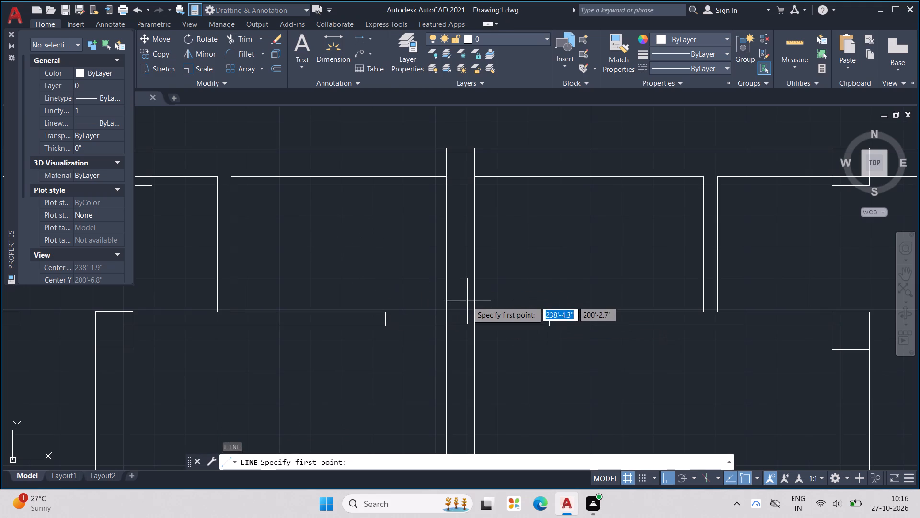
pyautogui.scroll(2, 457, 288)
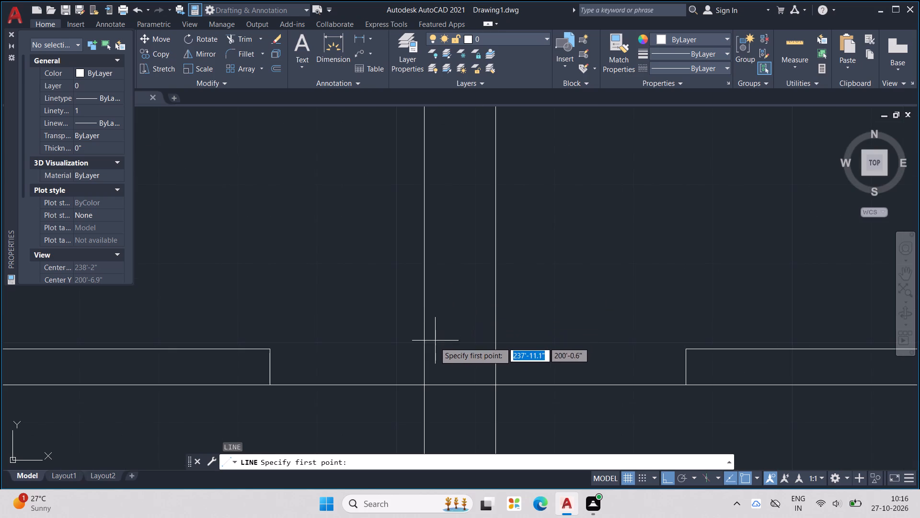
pyautogui.moveTo(426, 350); pyautogui.dragTo(413, 318, button='middle')
pyautogui.scroll(-1, 413, 314)
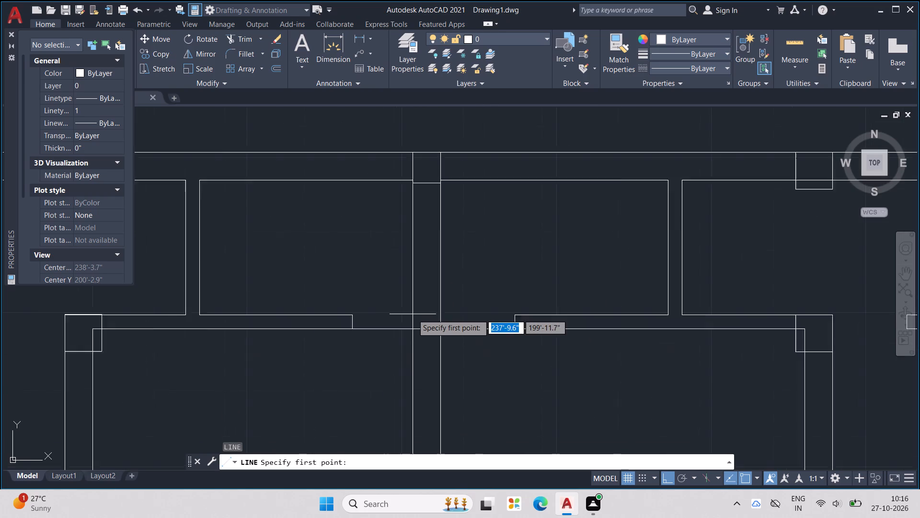
pyautogui.scroll(-2, 413, 314)
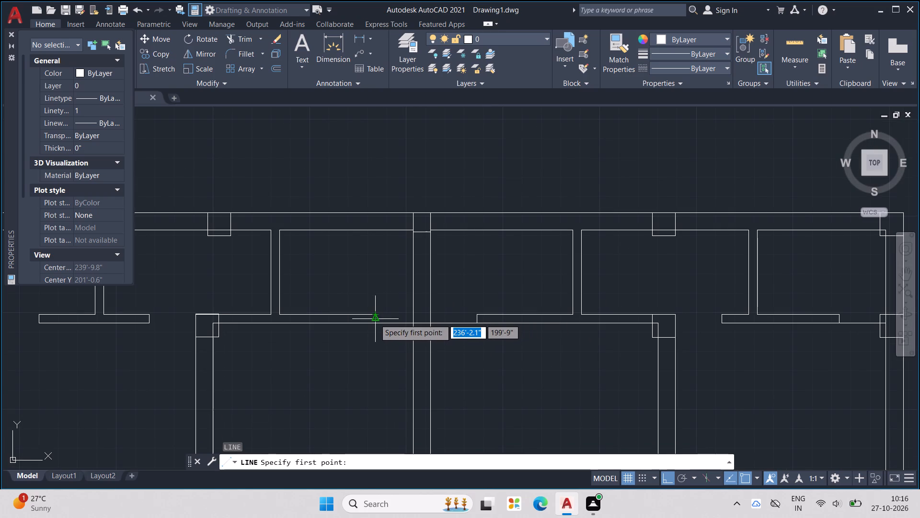
pyautogui.scroll(4, 374, 319)
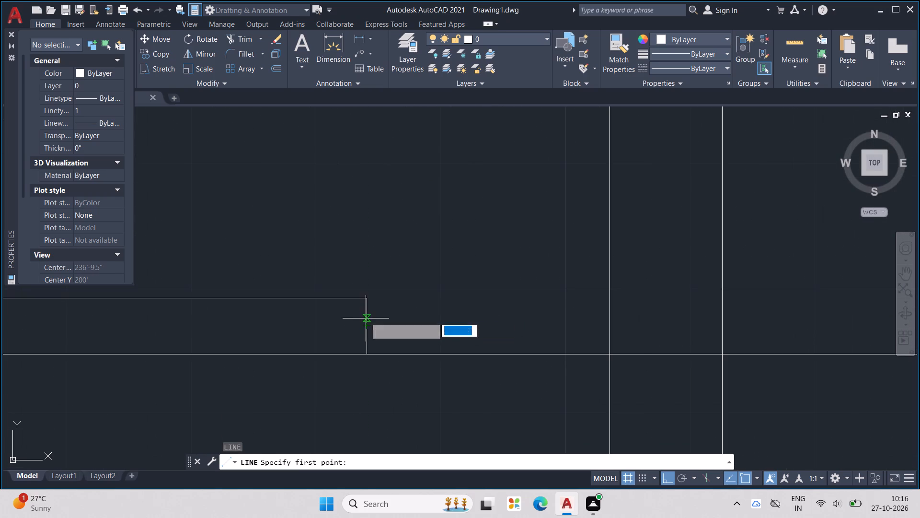
pyautogui.click(366, 314)
pyautogui.moveTo(544, 313); pyautogui.dragTo(438, 288, button='middle')
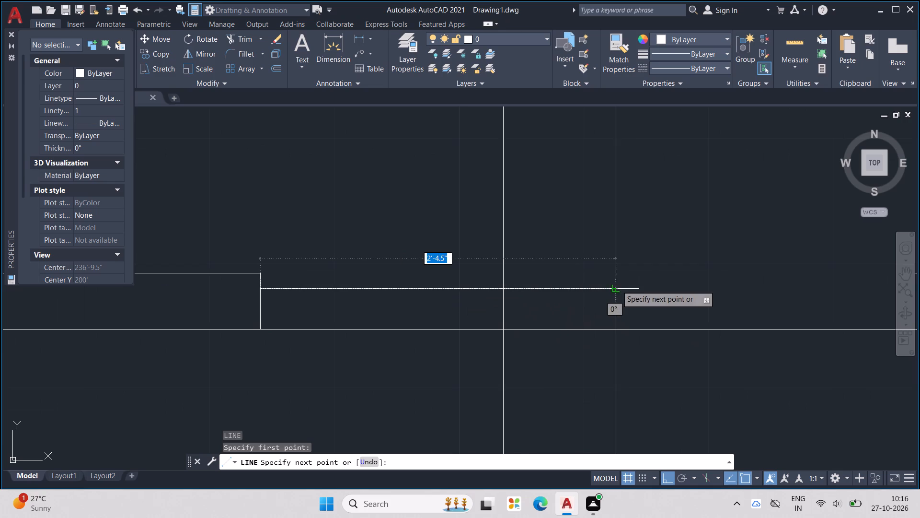
pyautogui.moveTo(617, 285); pyautogui.dragTo(527, 275, button='middle')
pyautogui.scroll(-1, 615, 285)
pyautogui.click(529, 276)
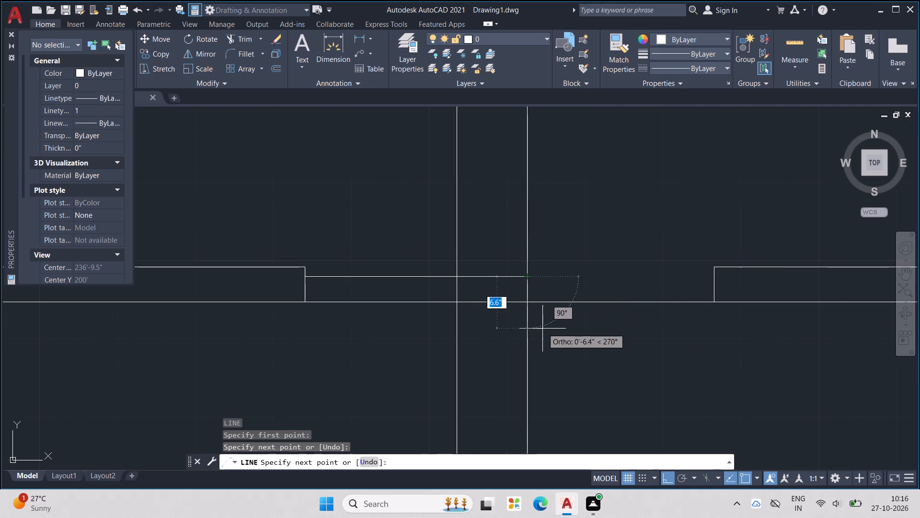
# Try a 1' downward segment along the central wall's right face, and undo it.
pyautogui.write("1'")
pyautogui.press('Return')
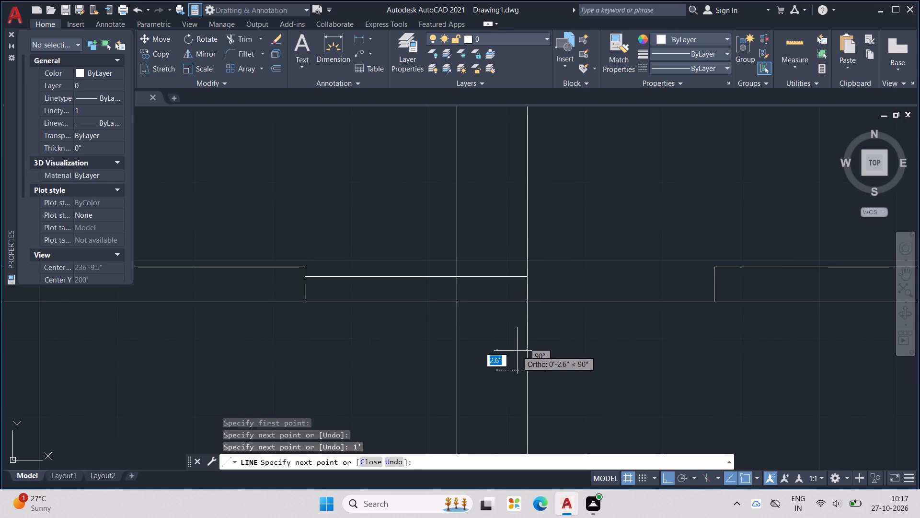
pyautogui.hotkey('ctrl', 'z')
# Continue the outline 9" down, across to the central wall's left face, and back up to the horizontal line.
pyautogui.write('9"')
pyautogui.press('Return')
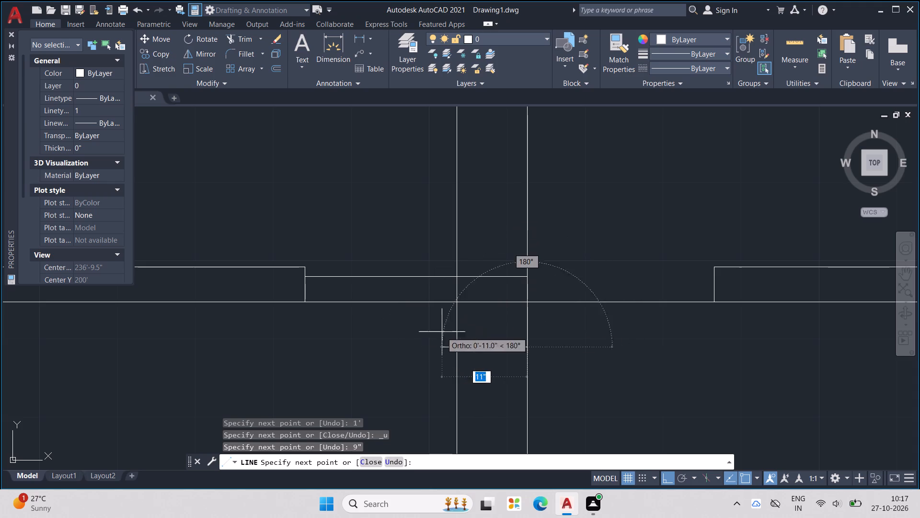
pyautogui.click(458, 349)
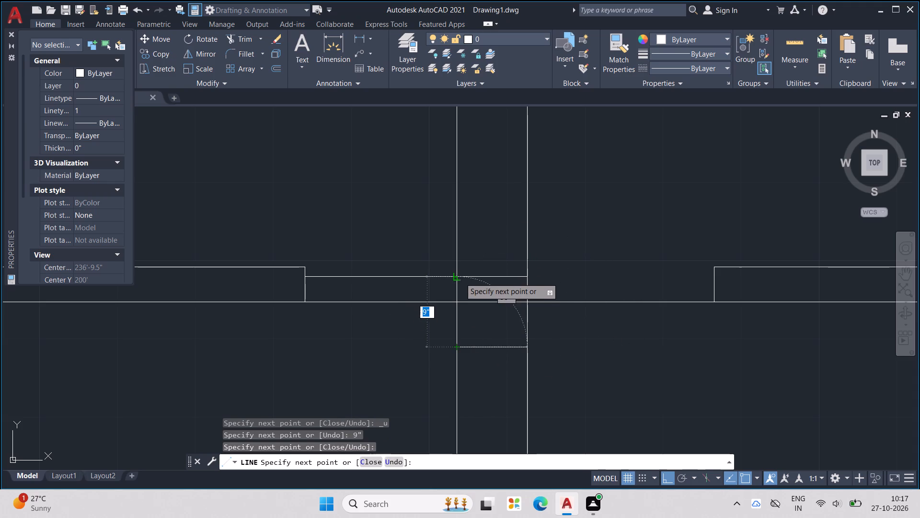
pyautogui.click(460, 277)
pyautogui.press('Escape')
pyautogui.press('Escape')
pyautogui.press('Escape')
pyautogui.press('Escape')
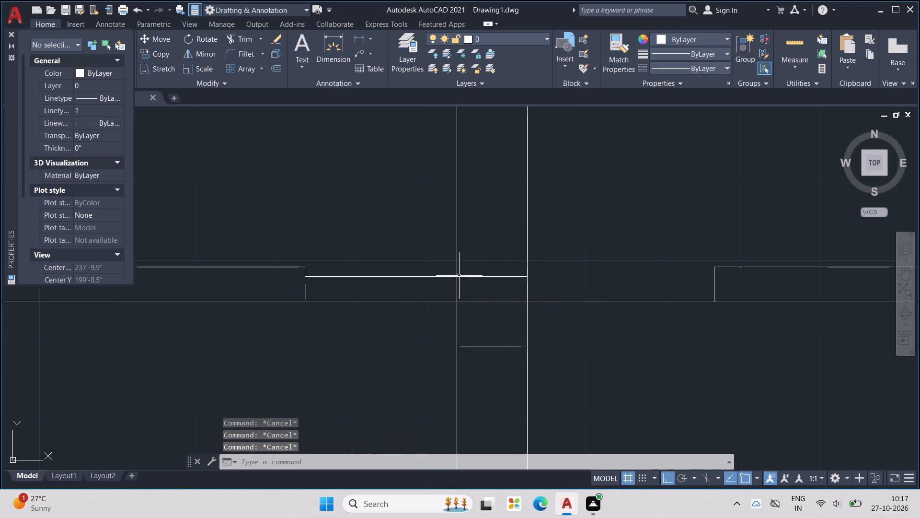
# Trim the part of the column's top line extending between the left partition's end and the central wall.
pyautogui.write('TR')
pyautogui.press('Return')
pyautogui.moveTo(426, 270); pyautogui.dragTo(431, 285)
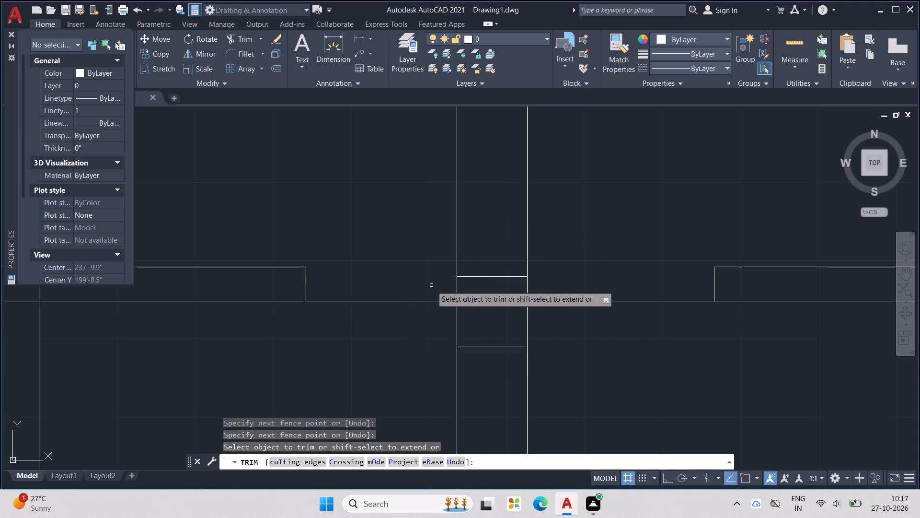
pyautogui.scroll(-6, 430, 297)
pyautogui.press('Escape')
pyautogui.press('Escape')
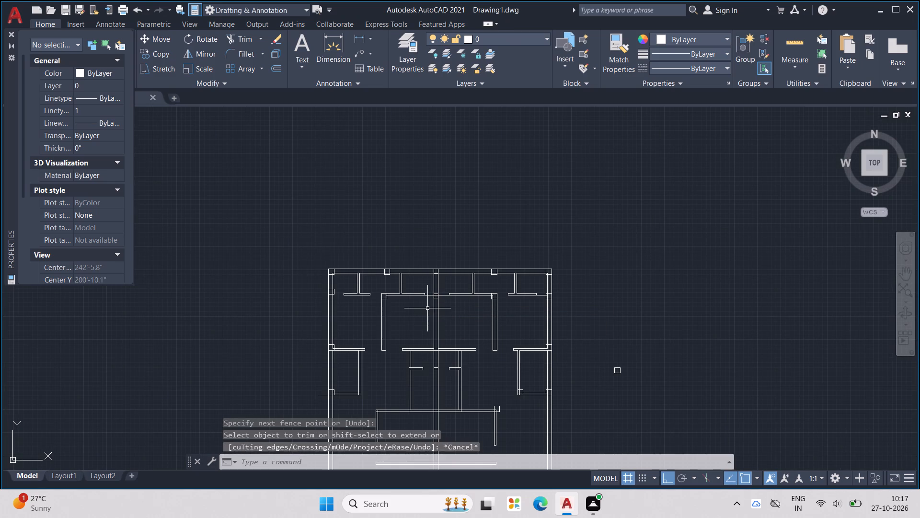
pyautogui.press('Escape')
pyautogui.press('Escape')
# Copy the square column from the left inner wall's top corner and paste it at that wall's lower end.
pyautogui.scroll(2, 382, 296)
pyautogui.press('Escape')
pyautogui.moveTo(380, 294); pyautogui.dragTo(509, 304, button='middle')
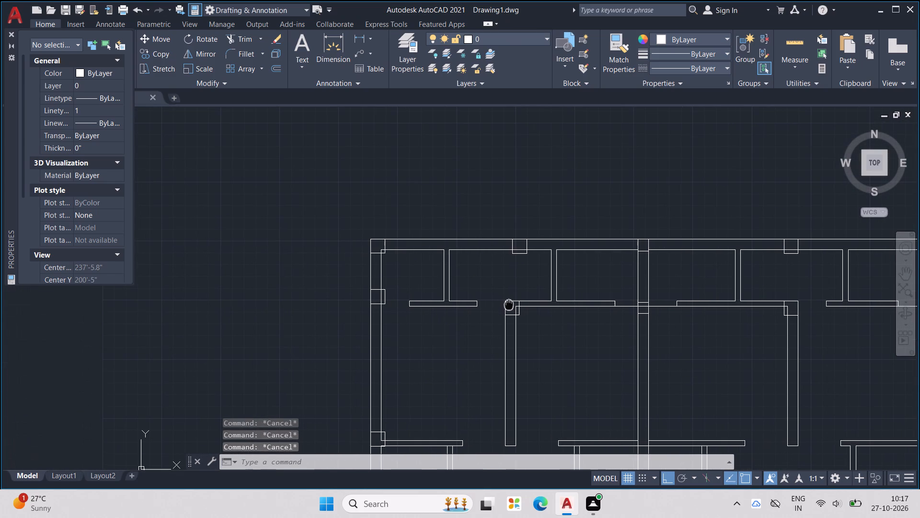
pyautogui.moveTo(509, 304); pyautogui.dragTo(509, 304, button='middle')
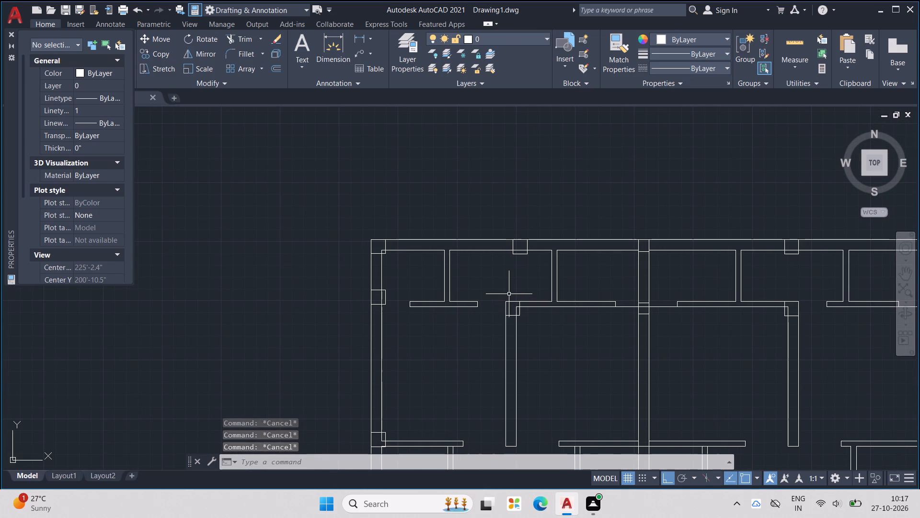
pyautogui.moveTo(514, 300); pyautogui.dragTo(507, 275, button='middle')
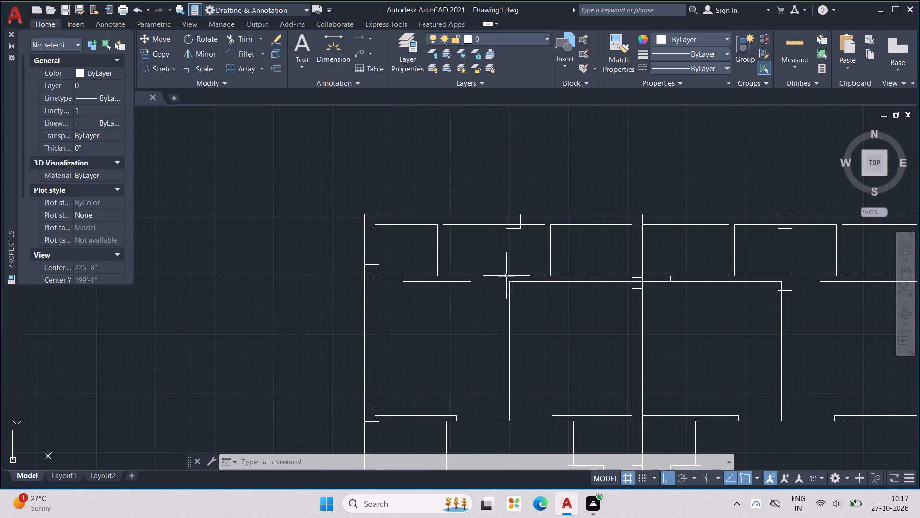
pyautogui.scroll(2, 506, 277)
pyautogui.moveTo(482, 250); pyautogui.dragTo(418, 315)
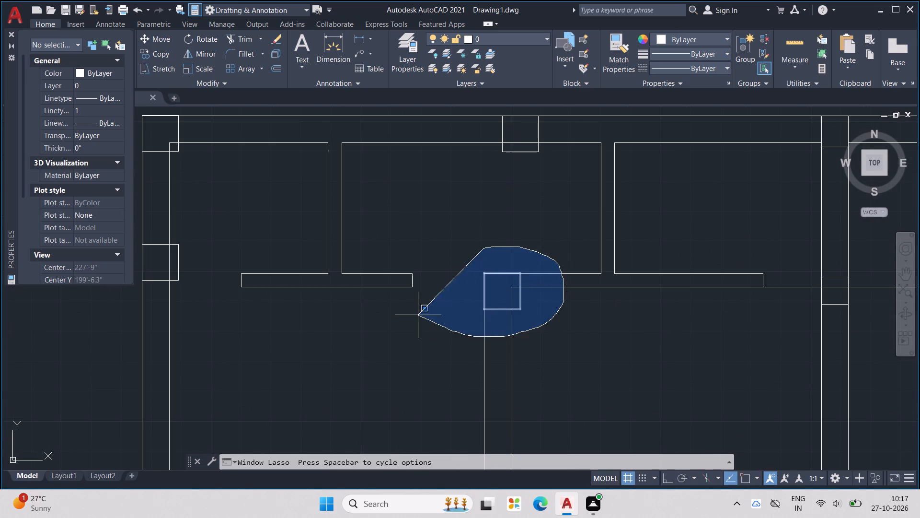
pyautogui.moveTo(418, 315); pyautogui.dragTo(417, 315)
pyautogui.hotkey('ctrl', 'c')
pyautogui.hotkey('ctrl', 'v')
pyautogui.keyDown('ctrl'); pyautogui.scroll(-2, 419, 300); pyautogui.keyUp('ctrl')
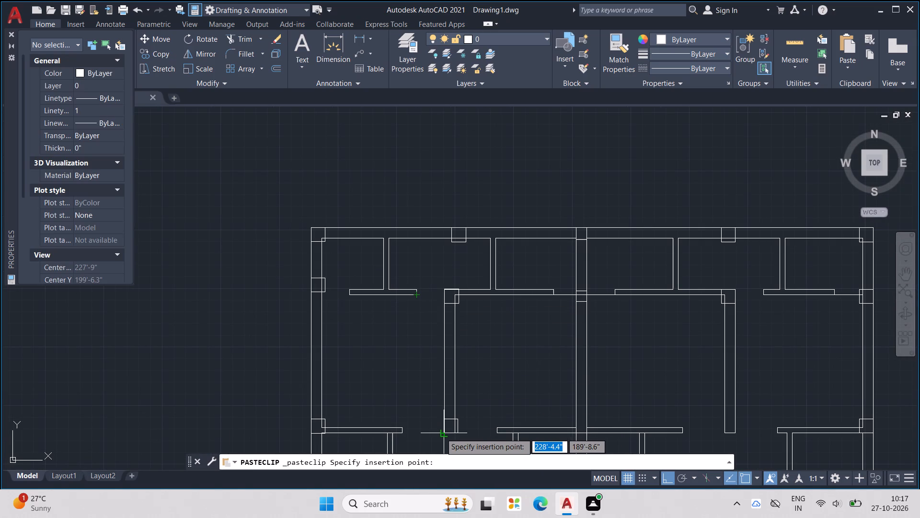
pyautogui.moveTo(441, 433); pyautogui.dragTo(445, 421, button='middle')
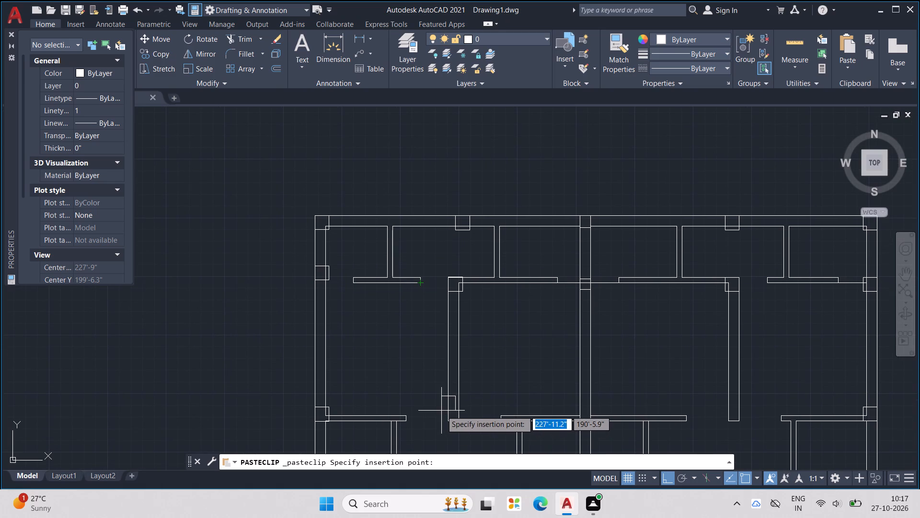
pyautogui.scroll(3, 445, 417)
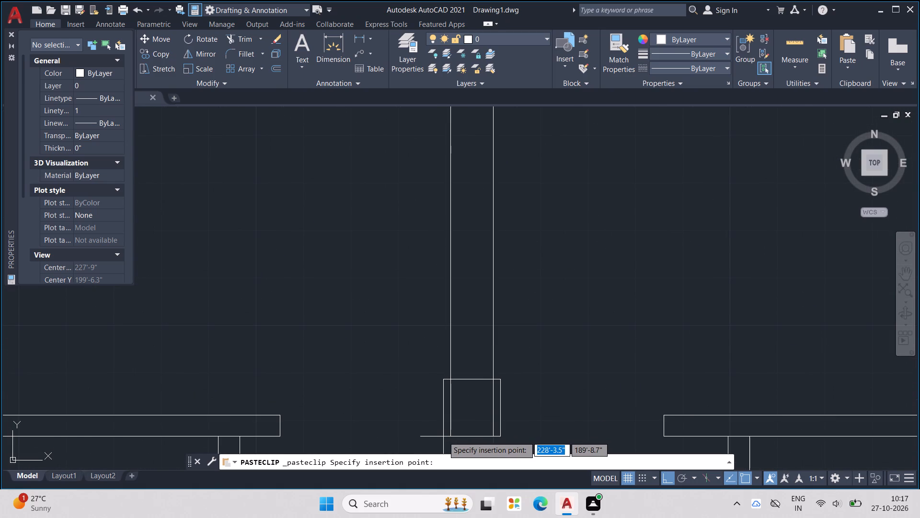
pyautogui.click(443, 436)
pyautogui.scroll(-3, 474, 385)
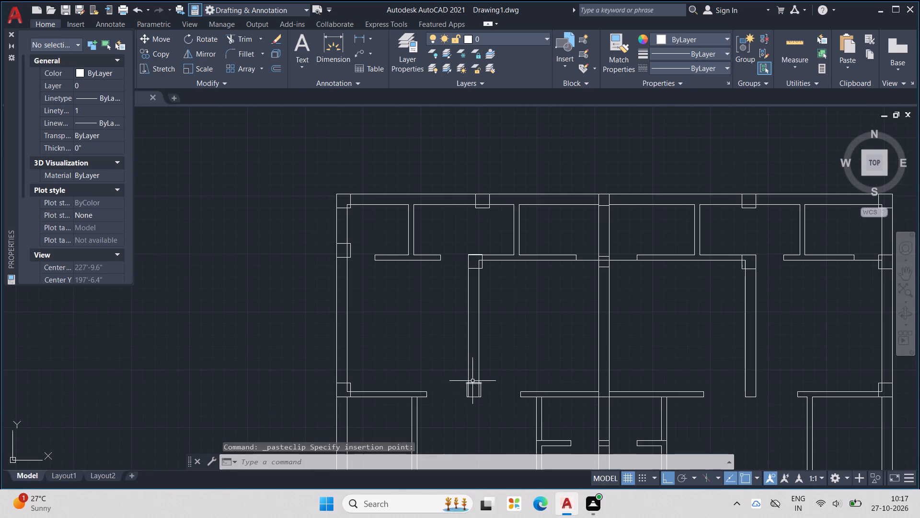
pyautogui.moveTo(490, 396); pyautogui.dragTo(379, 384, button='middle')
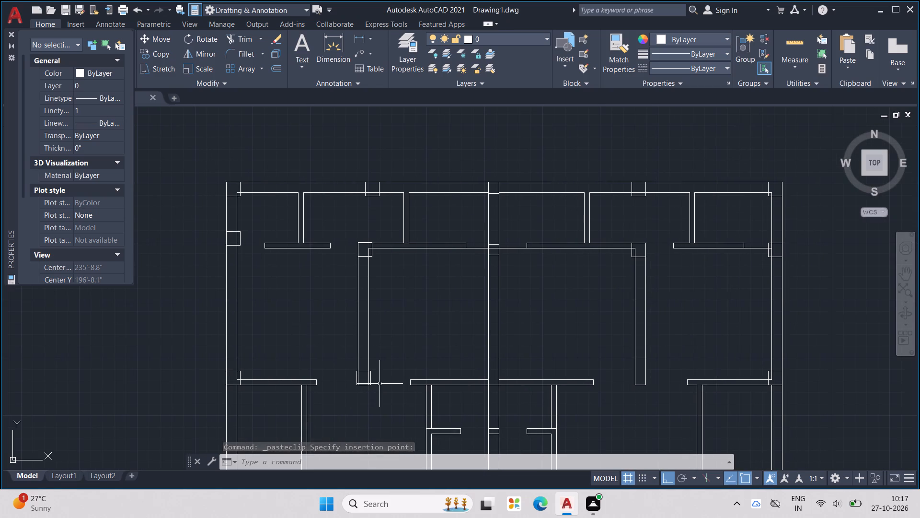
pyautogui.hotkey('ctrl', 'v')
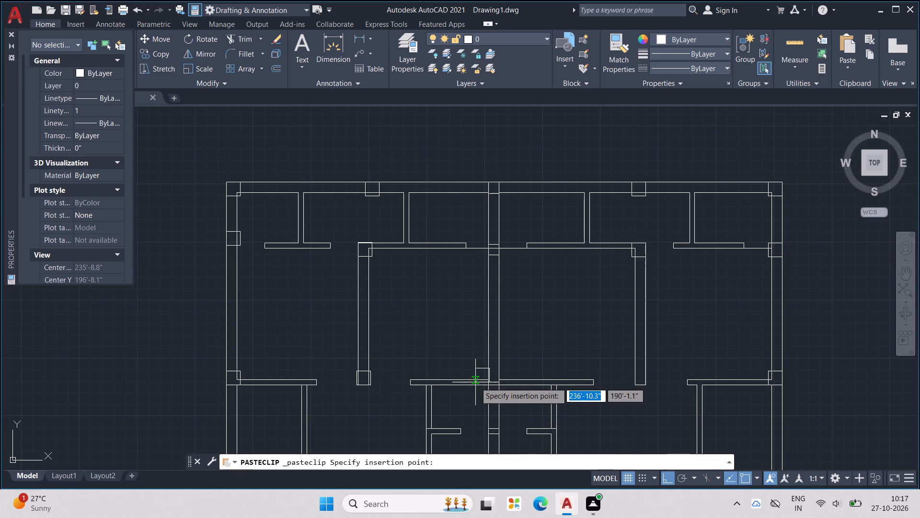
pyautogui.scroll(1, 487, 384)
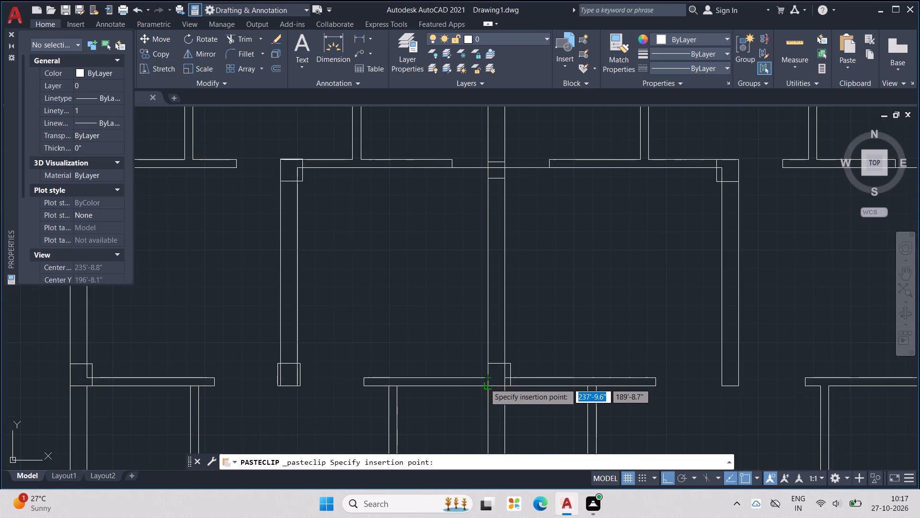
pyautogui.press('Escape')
# Copy the column from the central wall's upper junction and paste it on that wall at the middle partition, bottom edge on the partition's lower line.
pyautogui.scroll(1, 520, 246)
pyautogui.moveTo(520, 246); pyautogui.dragTo(508, 331, button='middle')
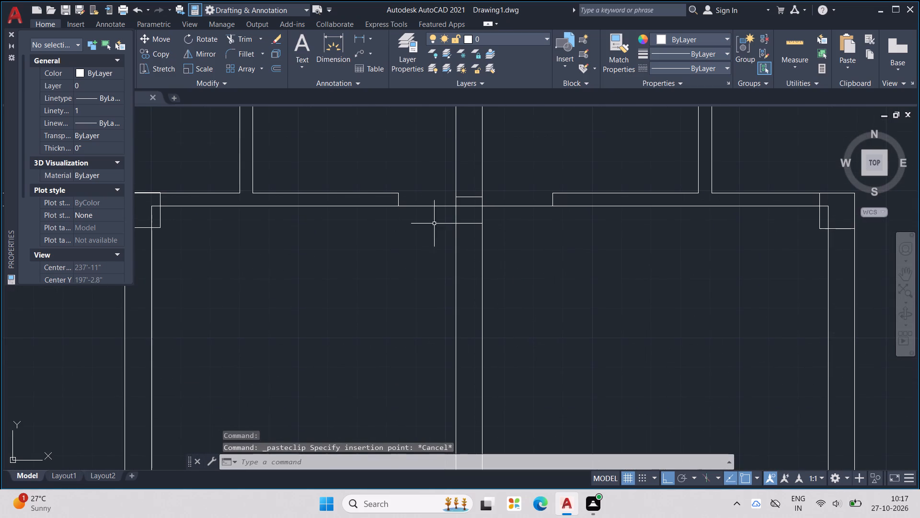
pyautogui.moveTo(433, 214); pyautogui.dragTo(447, 291)
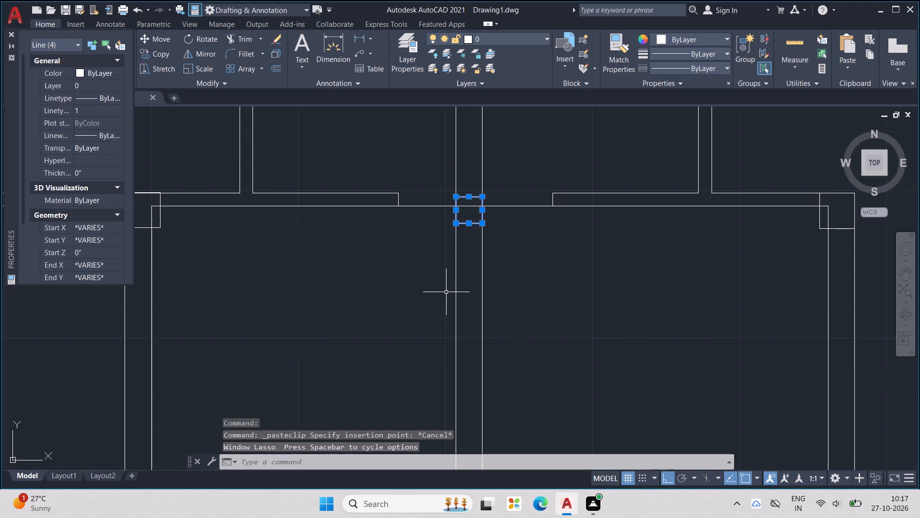
pyautogui.hotkey('ctrl', 'c')
pyautogui.hotkey('ctrl', 'v')
pyautogui.scroll(-2, 451, 296)
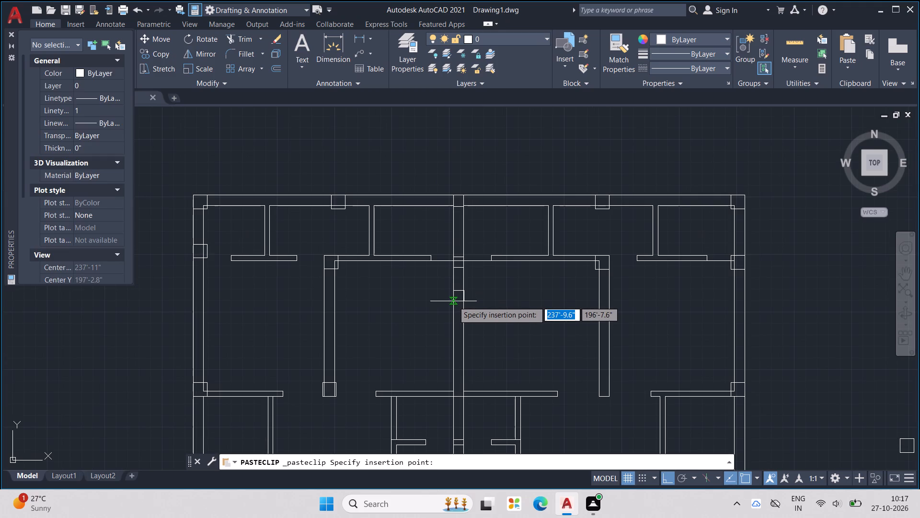
pyautogui.scroll(-2, 453, 301)
pyautogui.scroll(4, 445, 327)
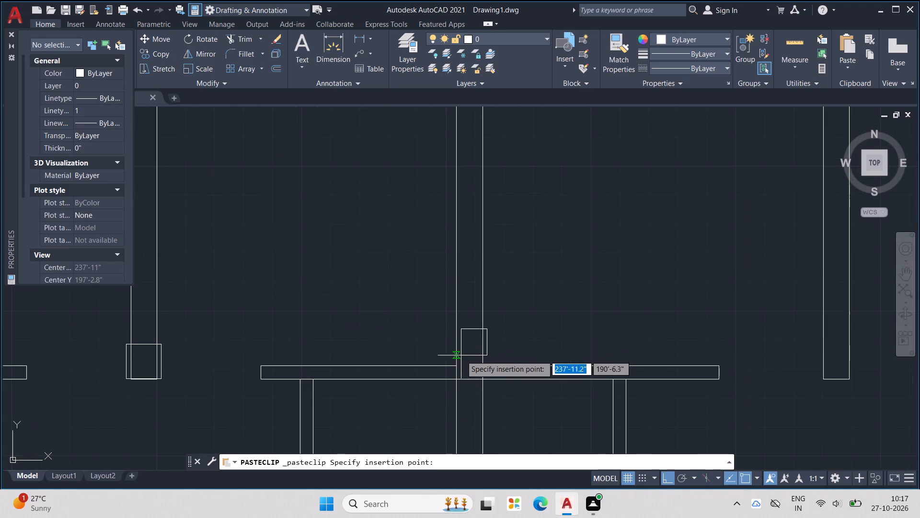
pyautogui.scroll(2, 457, 376)
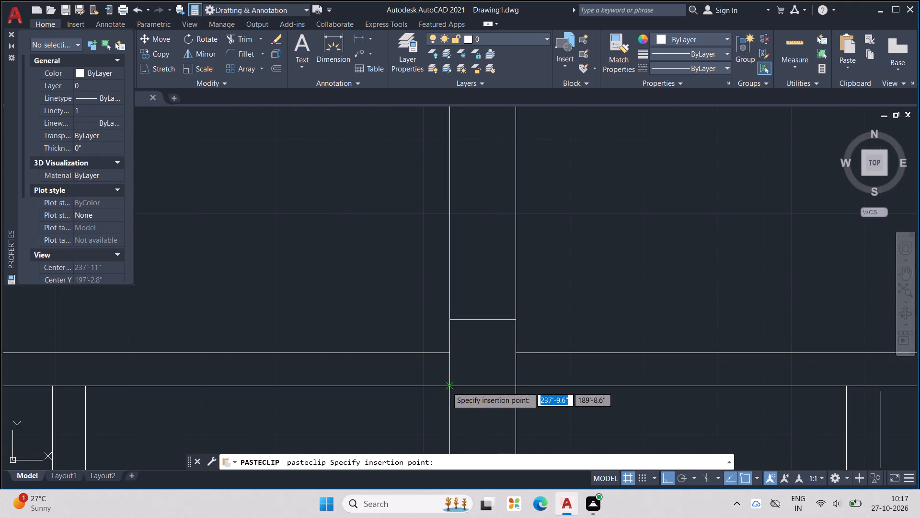
pyautogui.click(447, 387)
# Copy the square column at the right inner wall's top corner to the clipboard.
pyautogui.scroll(-5, 465, 369)
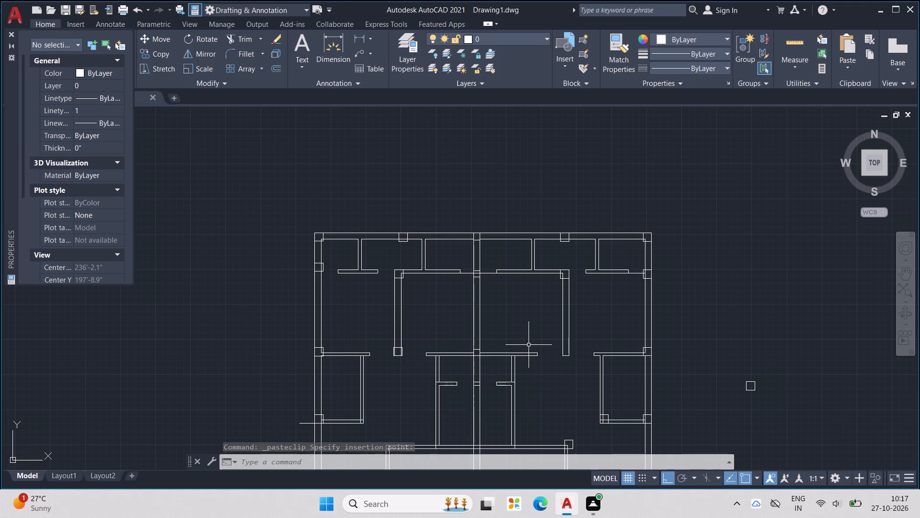
pyautogui.moveTo(536, 348); pyautogui.dragTo(485, 353, button='middle')
pyautogui.scroll(-1, 485, 353)
pyautogui.scroll(3, 511, 297)
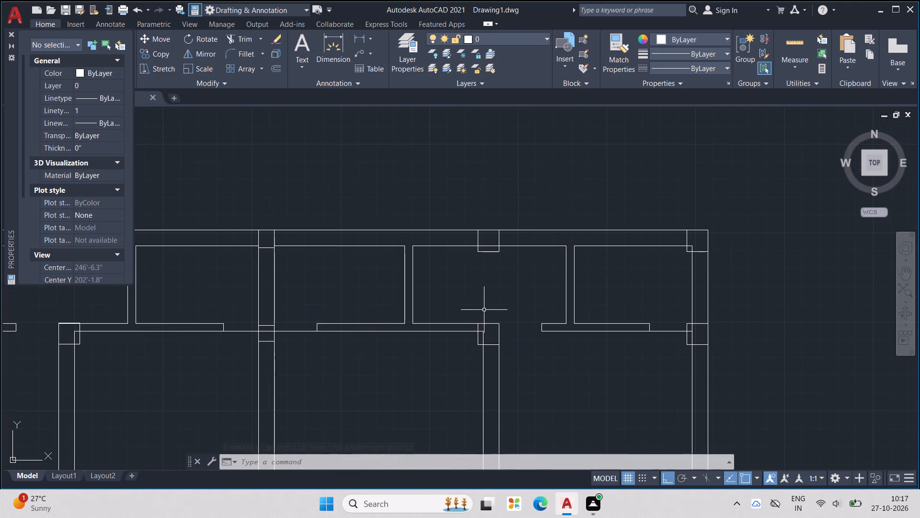
pyautogui.moveTo(477, 308); pyautogui.dragTo(380, 385)
pyautogui.hotkey('ctrl', 'c')
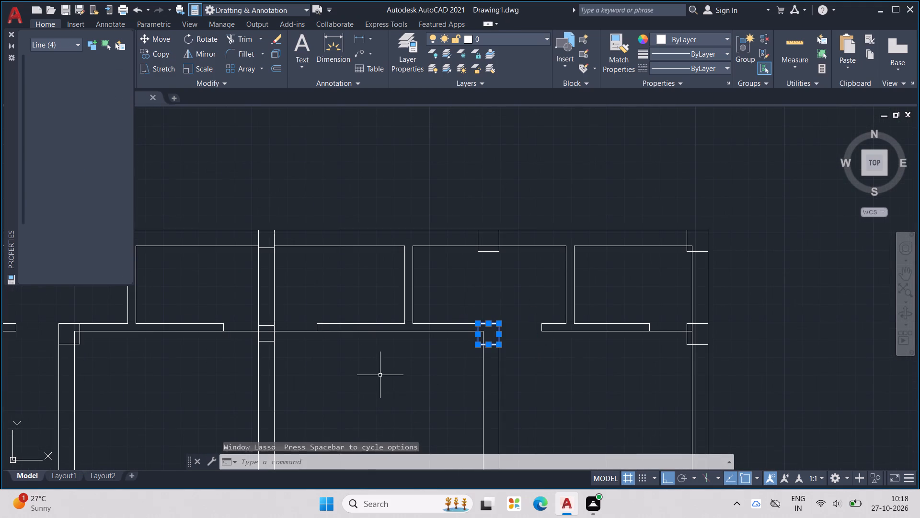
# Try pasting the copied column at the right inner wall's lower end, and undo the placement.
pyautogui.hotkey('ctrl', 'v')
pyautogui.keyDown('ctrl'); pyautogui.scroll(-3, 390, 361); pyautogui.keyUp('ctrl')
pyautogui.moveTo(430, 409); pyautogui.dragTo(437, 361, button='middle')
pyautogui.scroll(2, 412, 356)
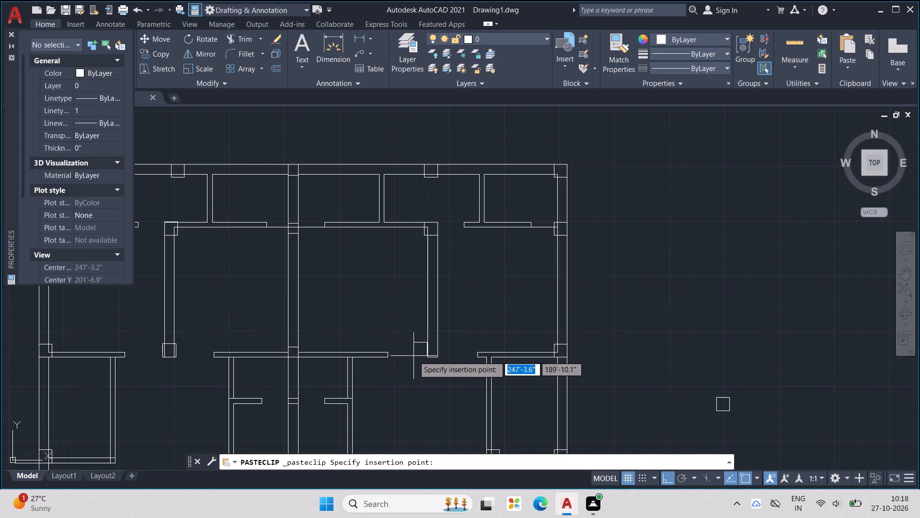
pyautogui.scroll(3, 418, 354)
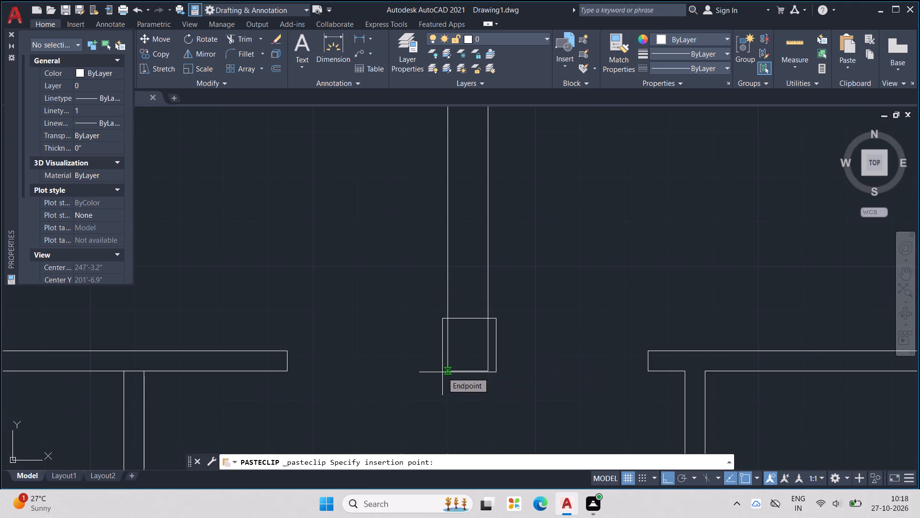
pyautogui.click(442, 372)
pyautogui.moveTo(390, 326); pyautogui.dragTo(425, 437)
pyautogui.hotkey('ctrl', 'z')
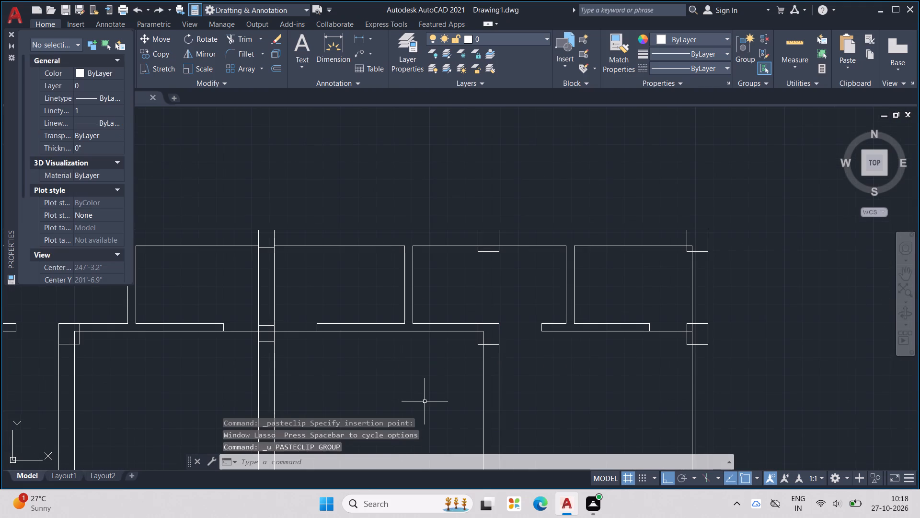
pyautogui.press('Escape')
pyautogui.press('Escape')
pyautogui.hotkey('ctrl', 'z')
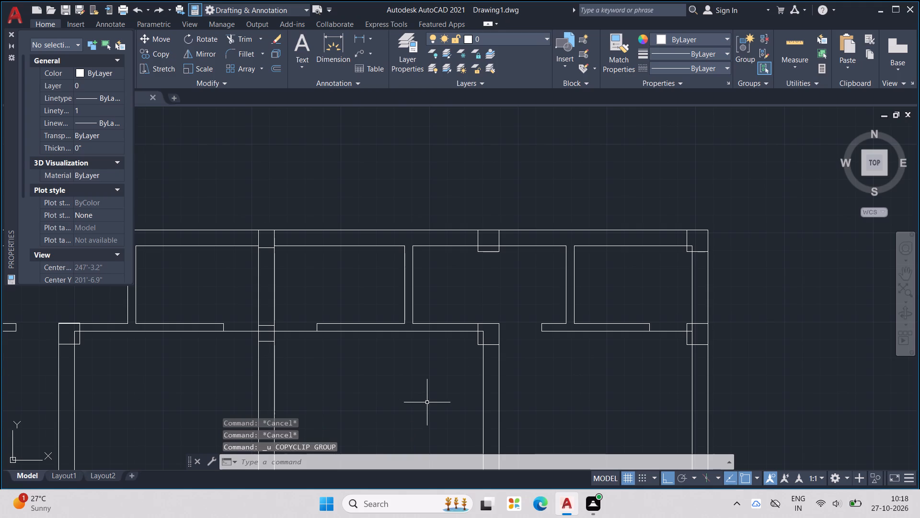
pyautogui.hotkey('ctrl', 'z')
# Paste the copied column at the right inner wall's lower end, roughly centred on the wall and flush with its end line.
pyautogui.hotkey('ctrl', 'v')
pyautogui.keyDown('ctrl'); pyautogui.scroll(-3, 428, 397); pyautogui.keyUp('ctrl')
pyautogui.scroll(-2, 432, 392)
pyautogui.moveTo(514, 398); pyautogui.dragTo(383, 395, button='middle')
pyautogui.scroll(2, 402, 389)
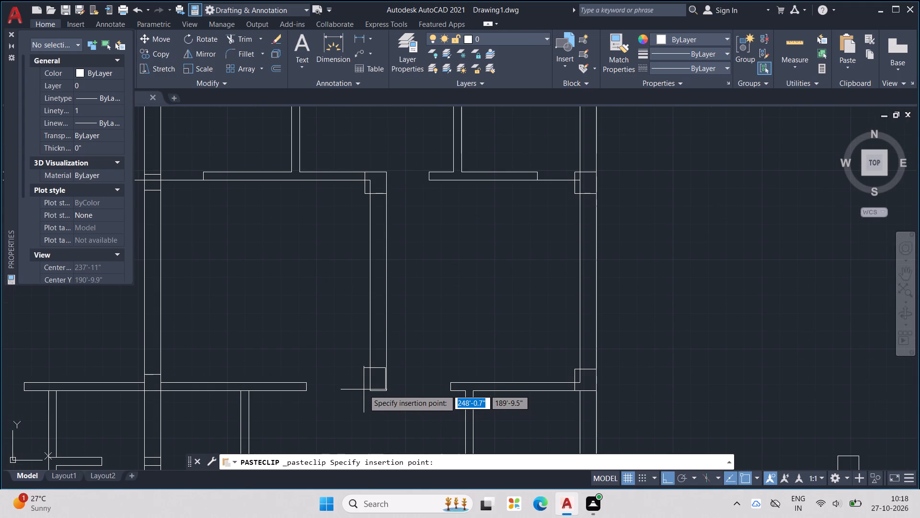
pyautogui.scroll(3, 364, 389)
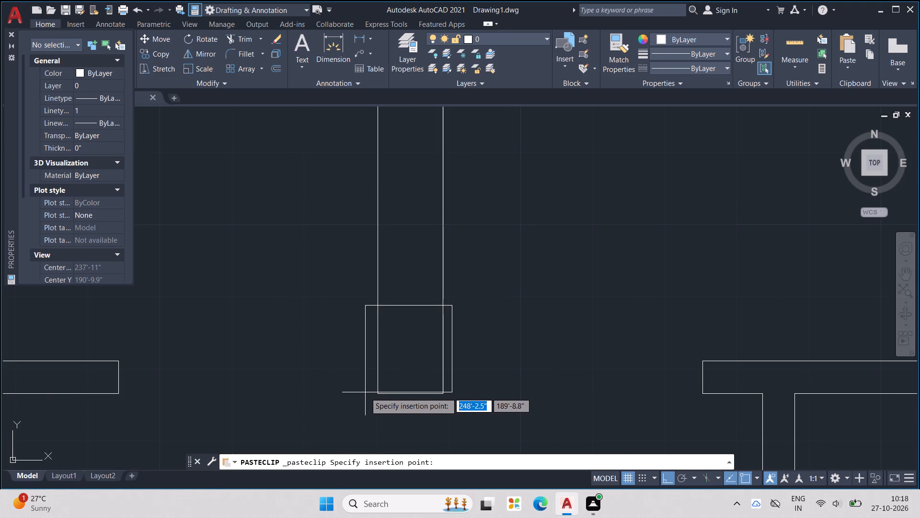
pyautogui.scroll(2, 367, 394)
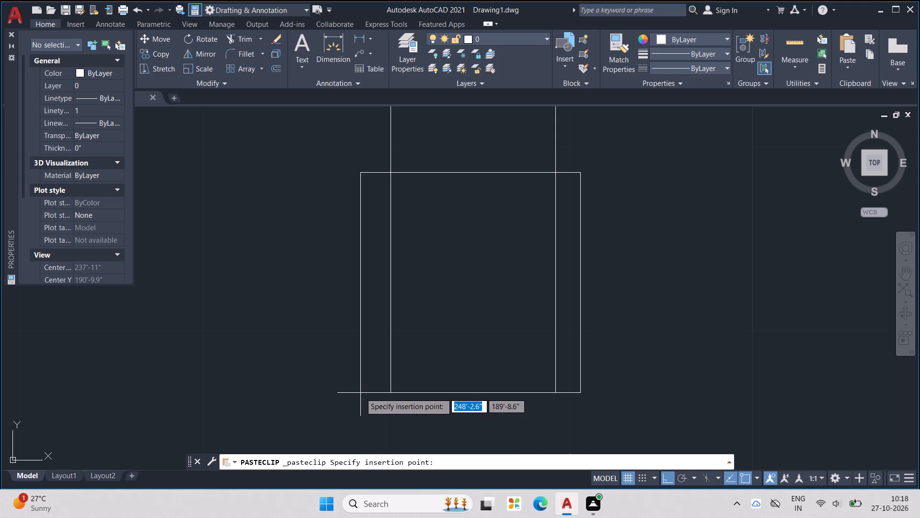
pyautogui.click(360, 393)
pyautogui.scroll(-5, 368, 382)
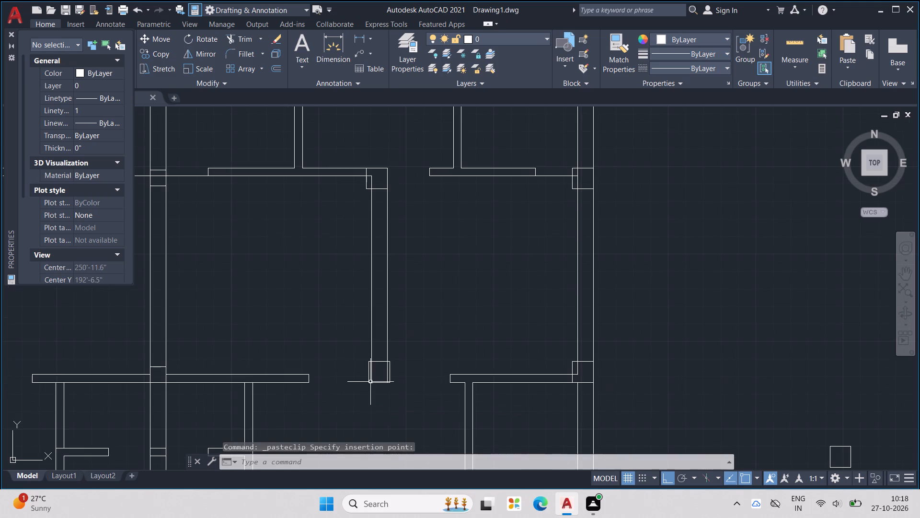
pyautogui.press('Escape')
# Examine the lower half of the floor plan for wall junctions and ends that still need columns.
pyautogui.scroll(-2, 491, 389)
pyautogui.moveTo(494, 392); pyautogui.dragTo(471, 382, button='middle')
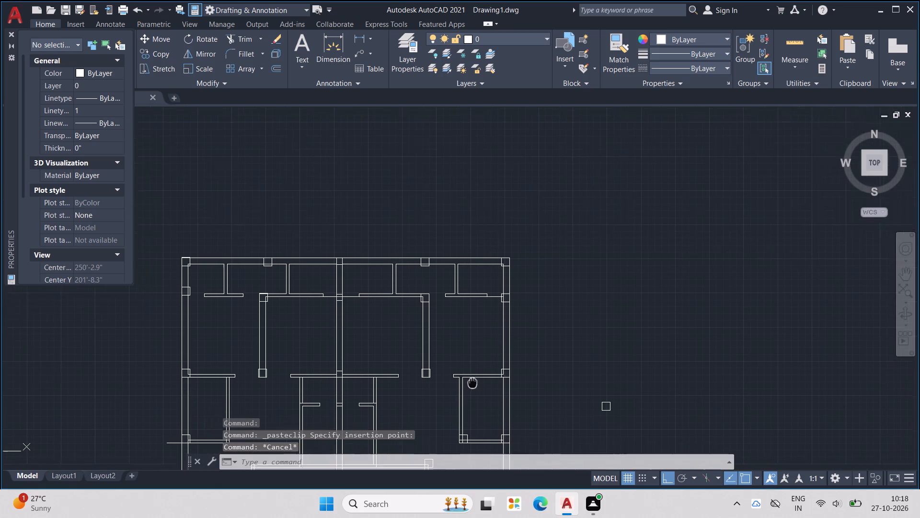
pyautogui.moveTo(471, 382); pyautogui.dragTo(460, 376, button='middle')
pyautogui.moveTo(508, 388); pyautogui.dragTo(424, 145, button='middle')
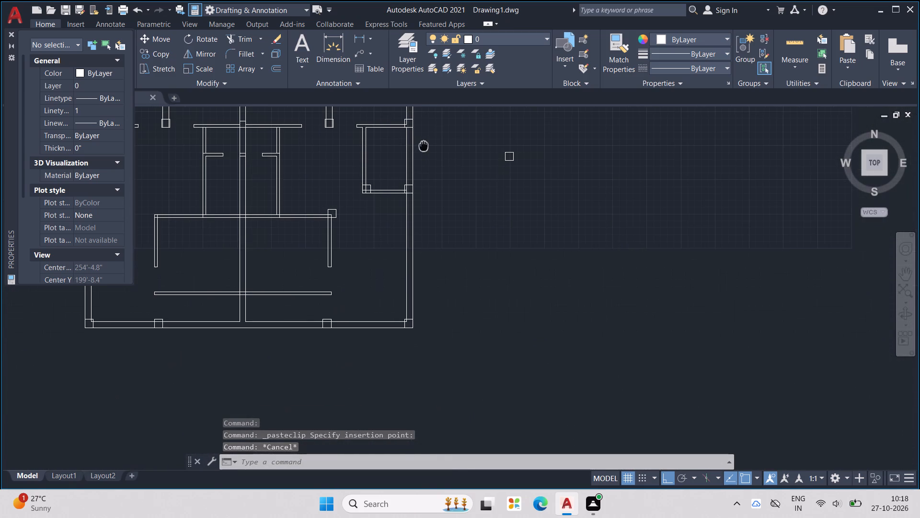
pyautogui.moveTo(424, 145); pyautogui.dragTo(426, 145, button='middle')
pyautogui.scroll(-1, 392, 199)
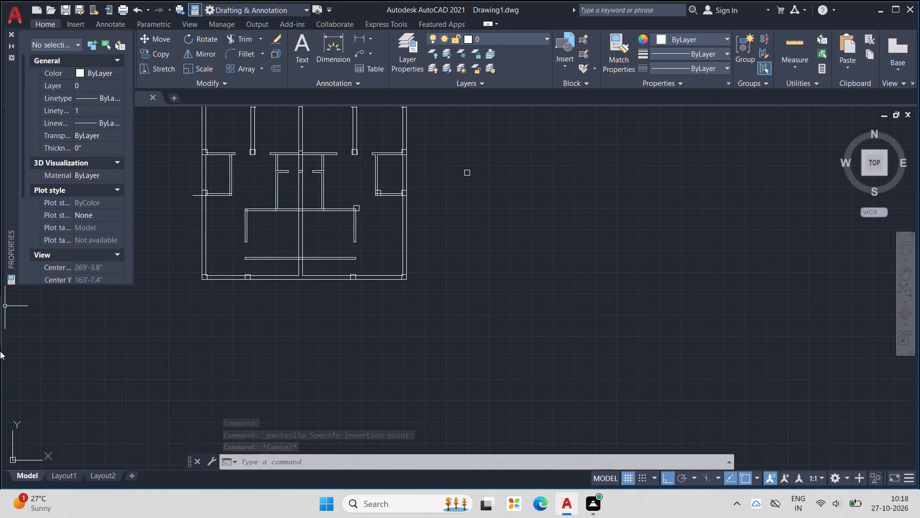
pyautogui.moveTo(410, 266); pyautogui.dragTo(563, 272, button='middle')
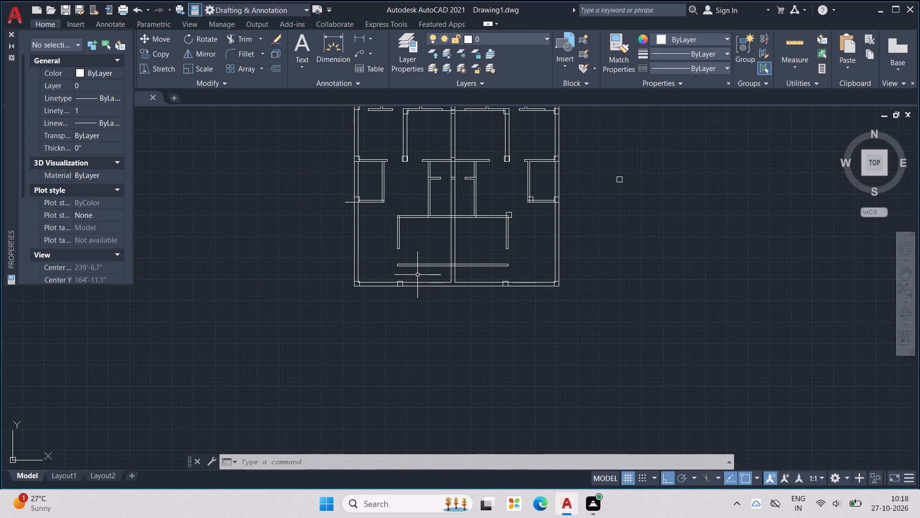
pyautogui.scroll(1, 455, 272)
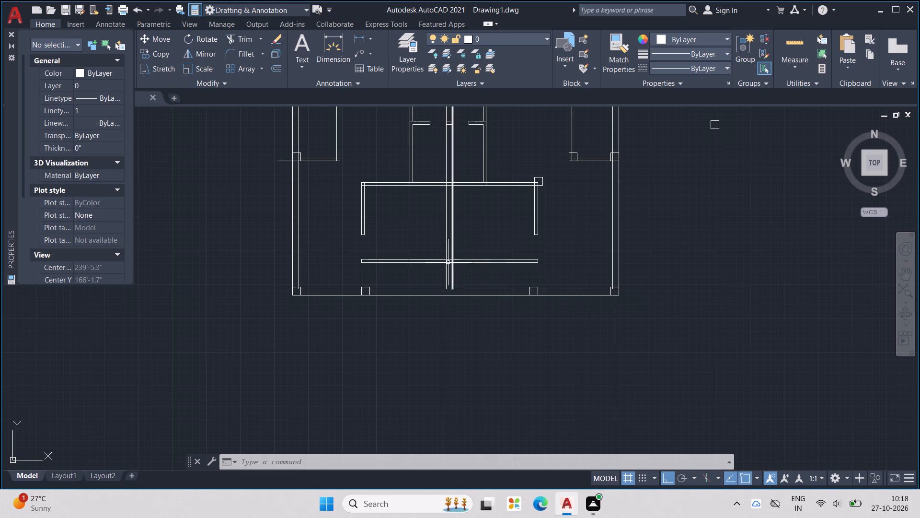
pyautogui.moveTo(443, 258); pyautogui.dragTo(454, 289, button='middle')
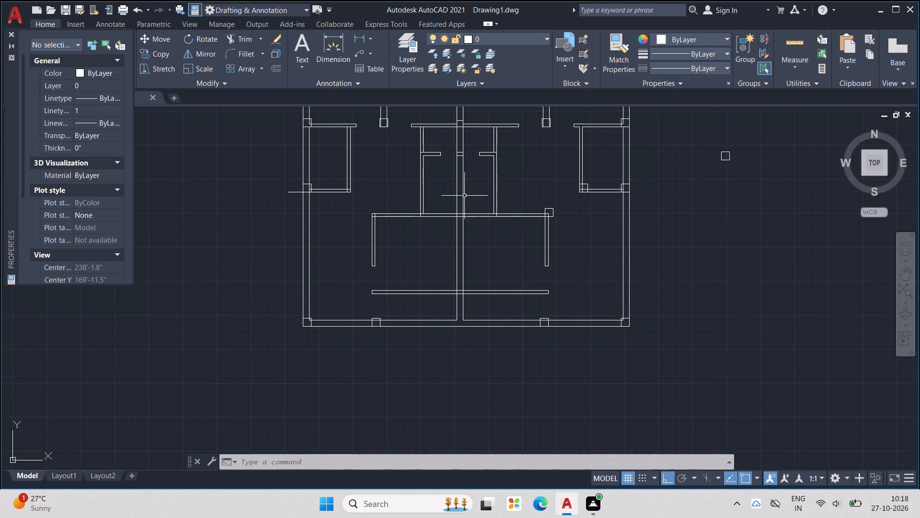
pyautogui.scroll(1, 459, 181)
pyautogui.moveTo(459, 181); pyautogui.dragTo(480, 300, button='middle')
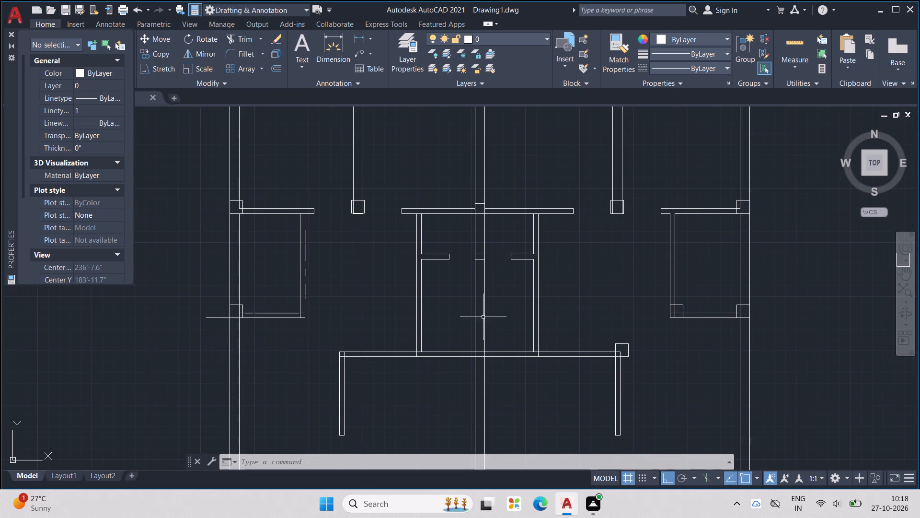
pyautogui.scroll(1, 479, 242)
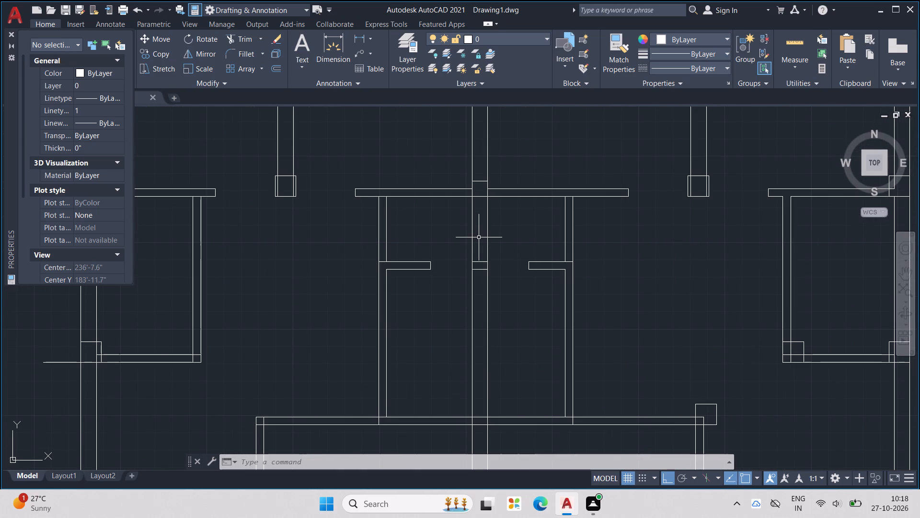
pyautogui.scroll(-2, 479, 237)
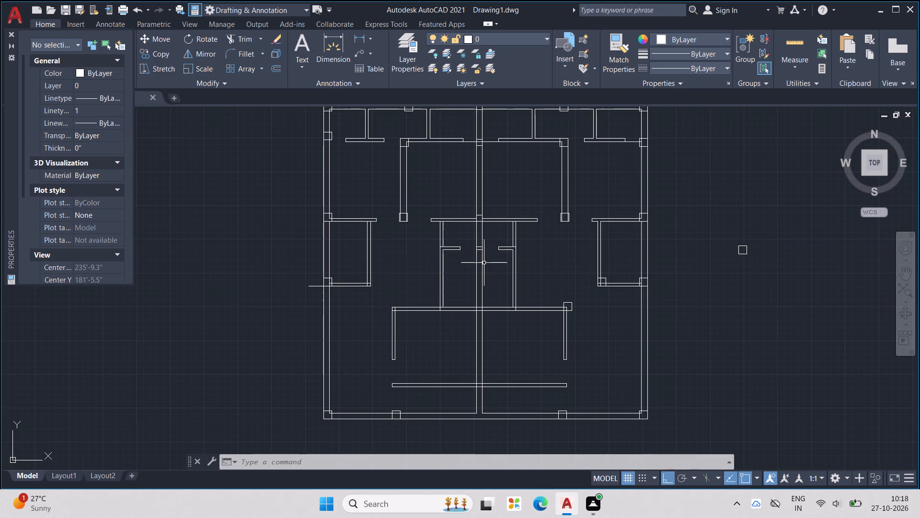
pyautogui.scroll(1, 483, 263)
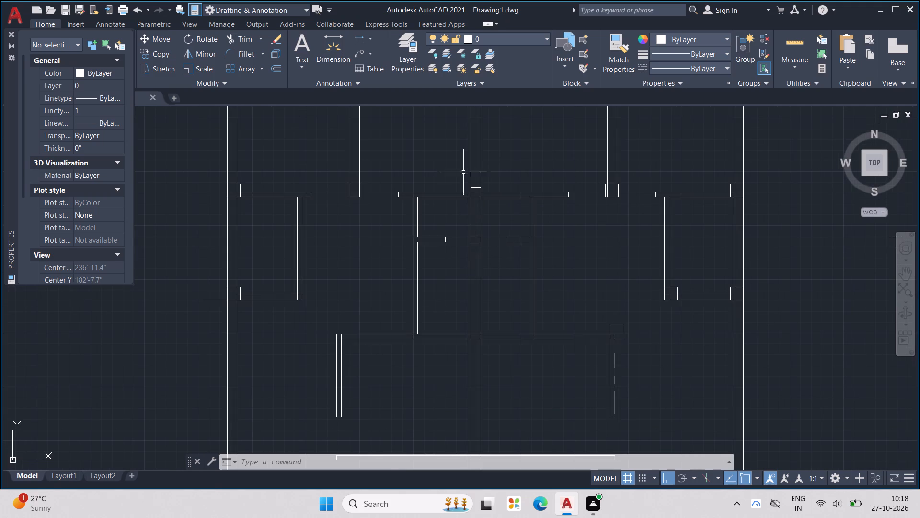
# Copy the central wall's column at the middle partition and paste it at the lowest interior wall's crossing, top edge on that wall's upper line.
pyautogui.moveTo(463, 170); pyautogui.dragTo(447, 215)
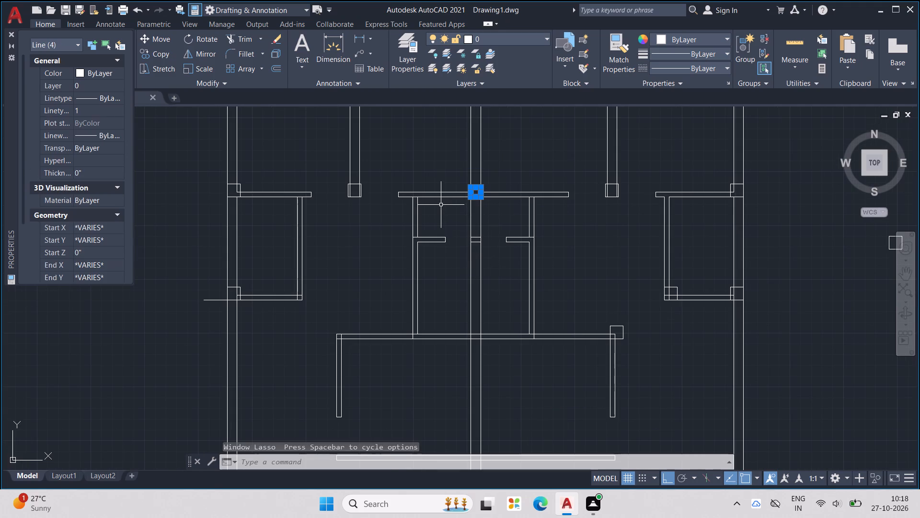
pyautogui.hotkey('ctrl', 'c')
pyautogui.hotkey('ctrl', 'v')
pyautogui.moveTo(456, 322); pyautogui.dragTo(447, 246, button='middle')
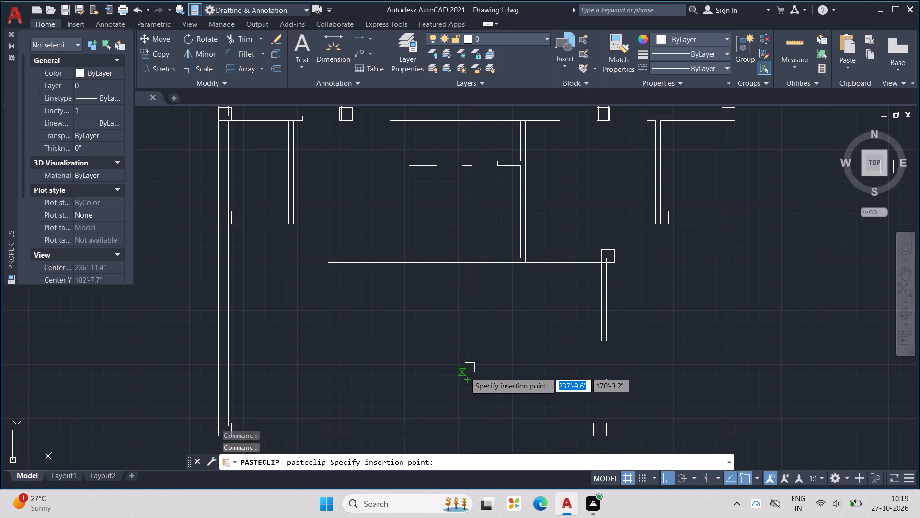
pyautogui.moveTo(464, 366); pyautogui.dragTo(452, 310, button='middle')
pyautogui.scroll(-2, 452, 308)
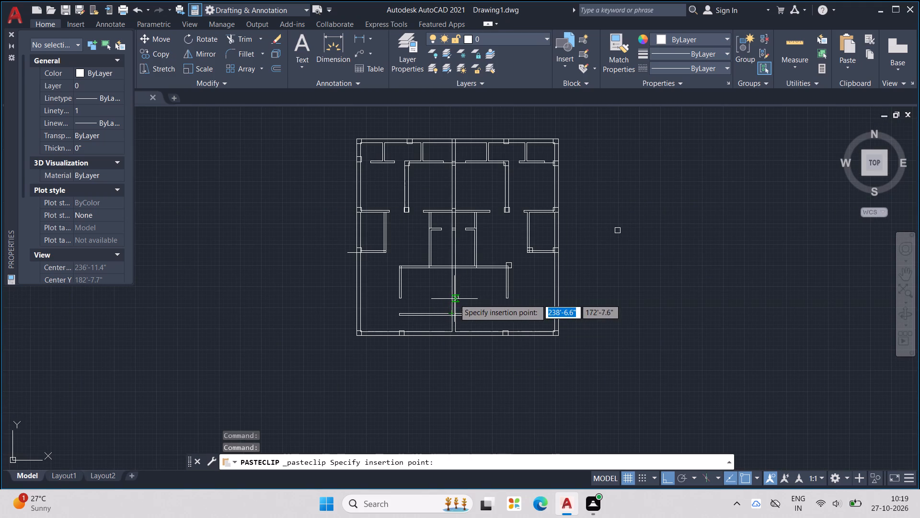
pyautogui.scroll(5, 457, 308)
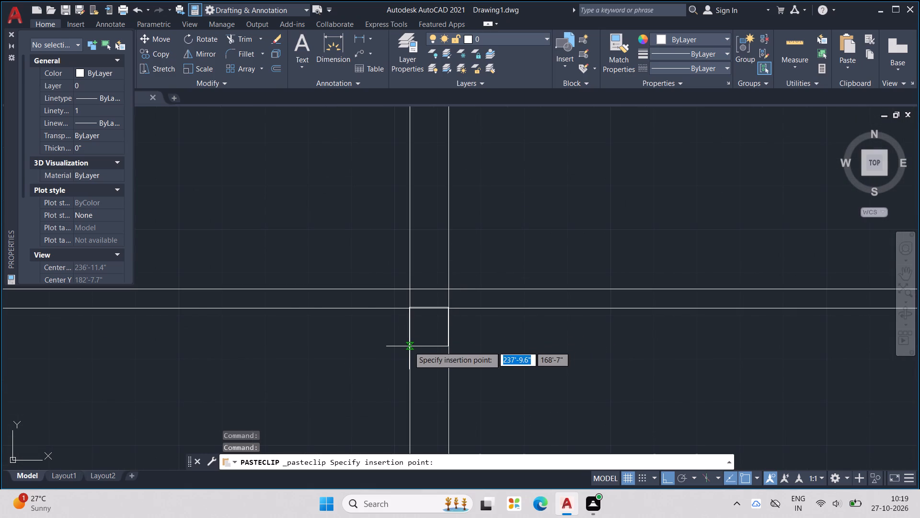
pyautogui.click(410, 328)
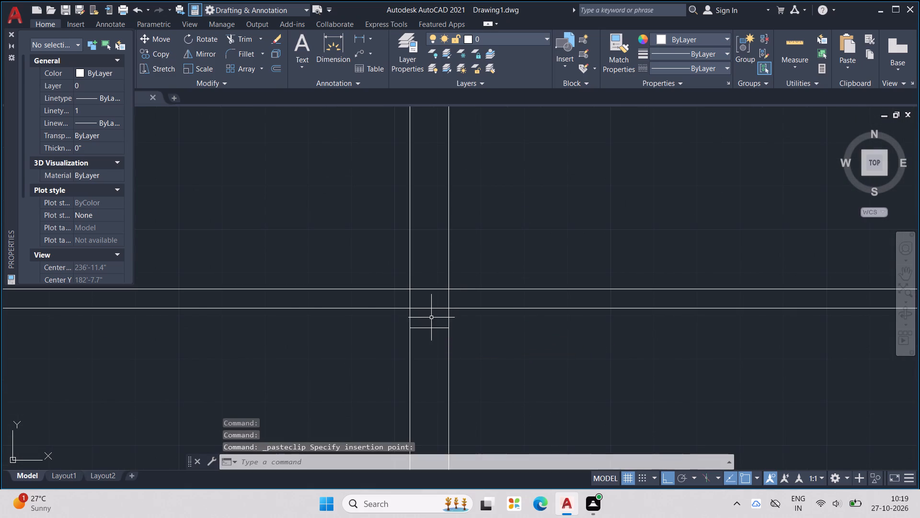
pyautogui.scroll(-2, 435, 317)
pyautogui.scroll(2, 445, 309)
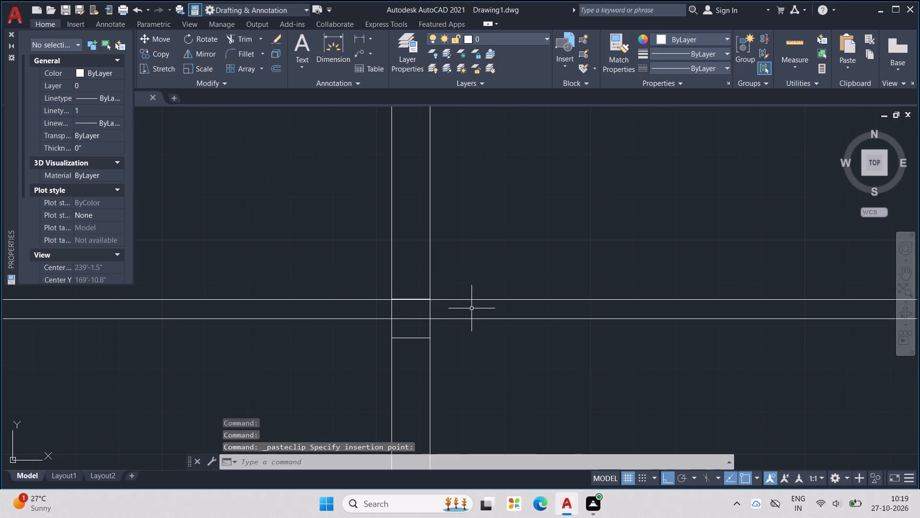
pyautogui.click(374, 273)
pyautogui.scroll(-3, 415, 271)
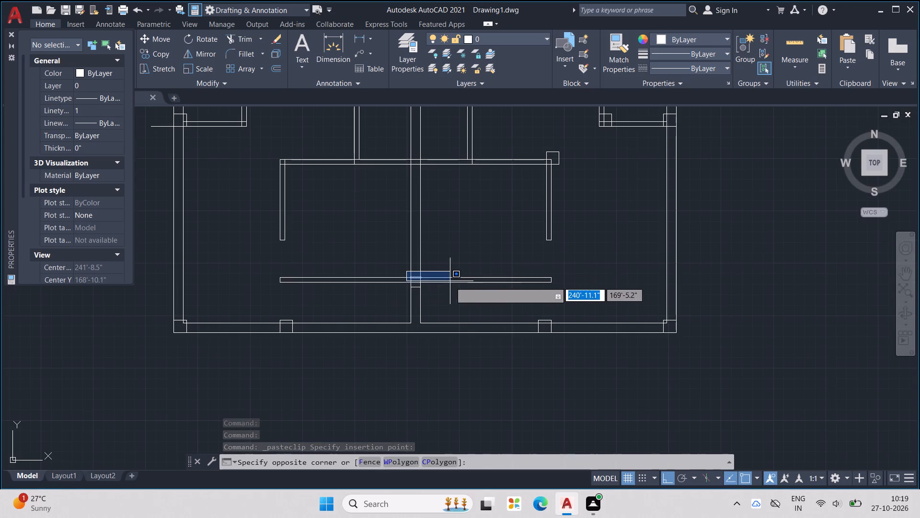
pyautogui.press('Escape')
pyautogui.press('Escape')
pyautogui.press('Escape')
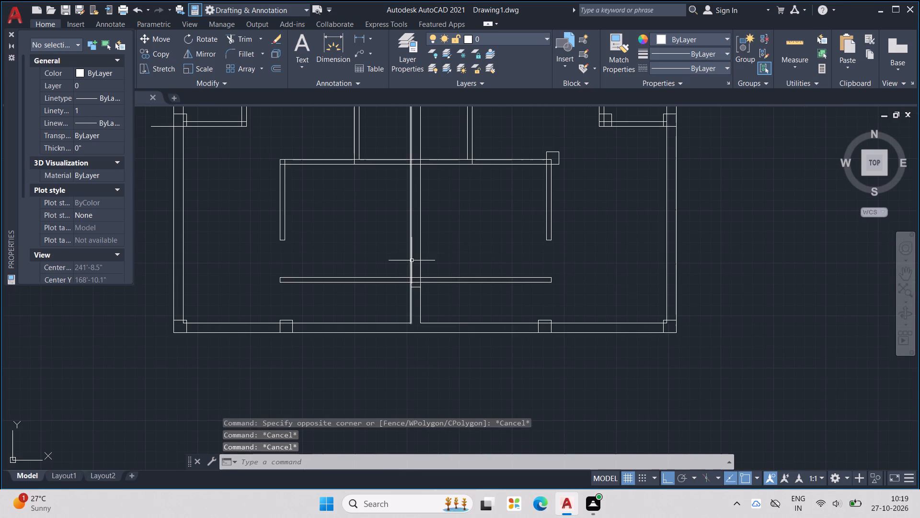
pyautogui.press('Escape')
# Paste the copied column on the central wall at the lower room's upper wall crossing, top edge just below that wall's upper line.
pyautogui.scroll(-2, 442, 271)
pyautogui.moveTo(445, 271); pyautogui.dragTo(483, 280, button='middle')
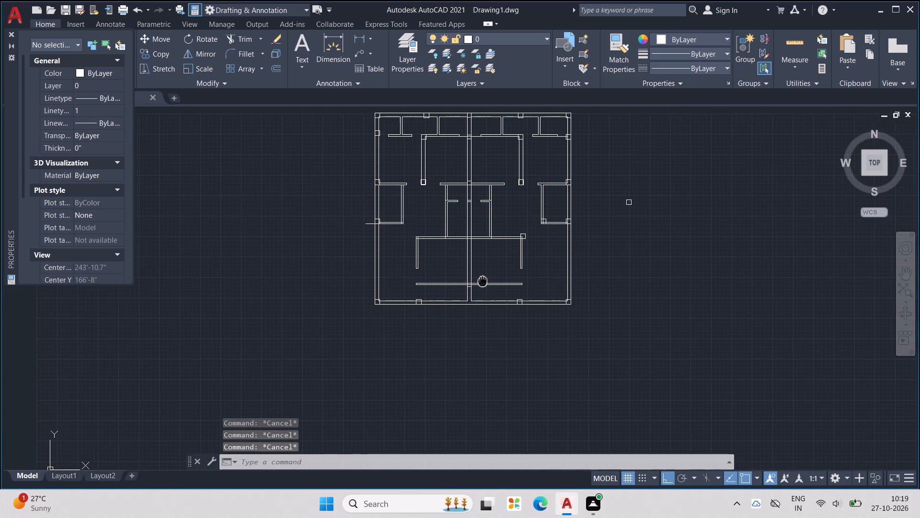
pyautogui.moveTo(483, 280); pyautogui.dragTo(489, 289, button='middle')
pyautogui.scroll(2, 484, 263)
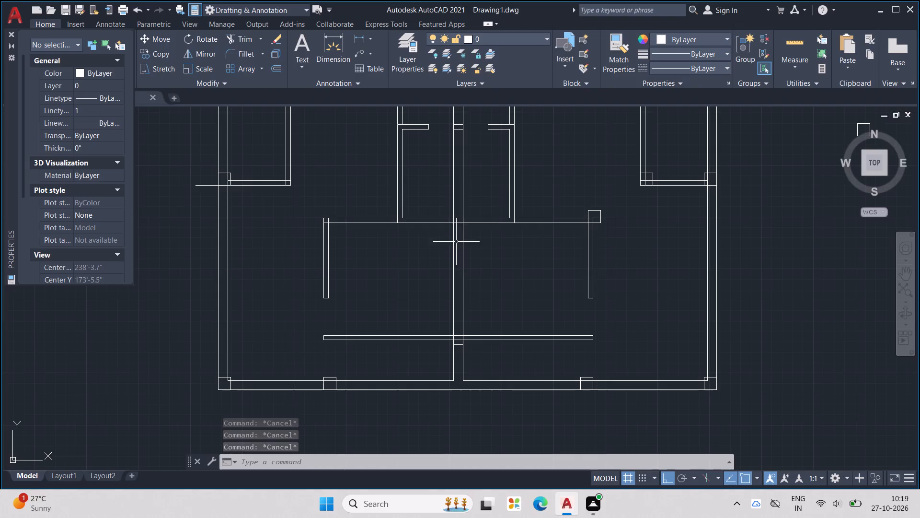
pyautogui.hotkey('ctrl', 'v')
pyautogui.scroll(4, 449, 222)
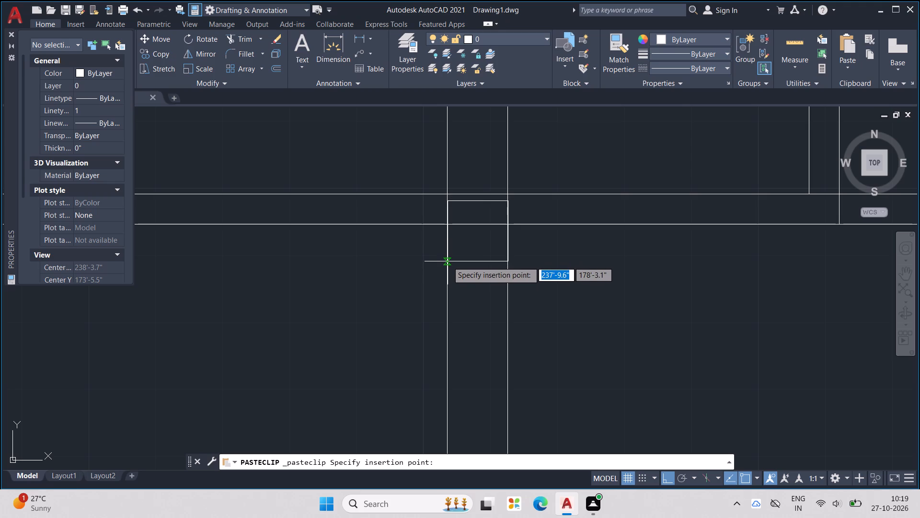
pyautogui.click(448, 261)
pyautogui.scroll(-6, 474, 259)
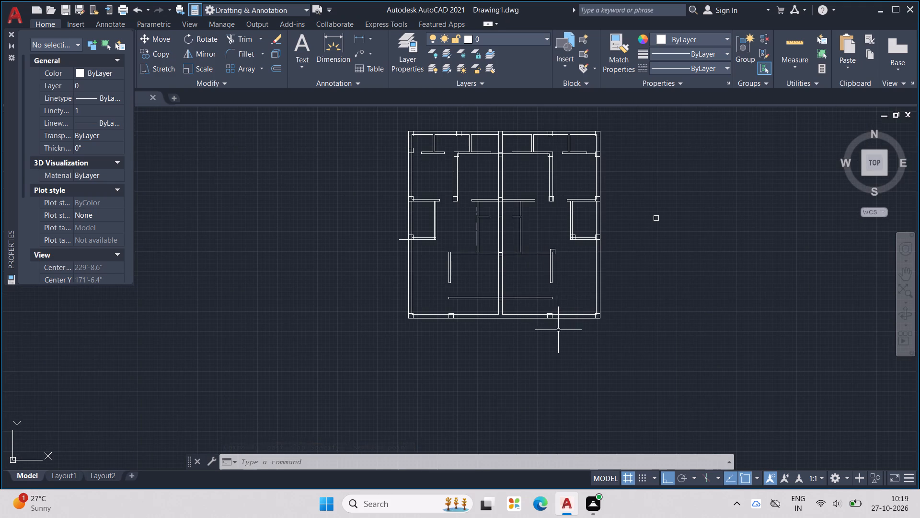
pyautogui.scroll(1, 558, 330)
pyautogui.press('Escape')
pyautogui.press('Escape')
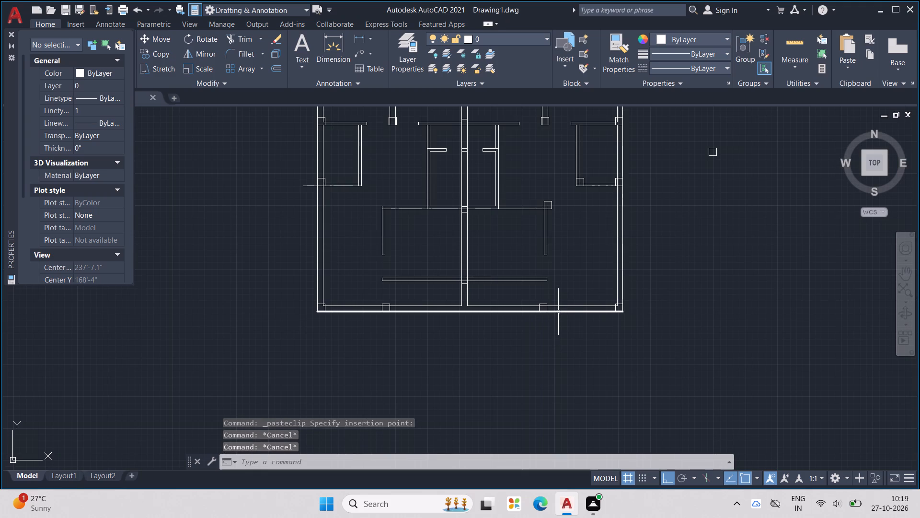
# Trim away the bottom outer wall's inner line between its right intermediate column and the bottom-right corner column.
pyautogui.press('t')
pyautogui.press('r')
pyautogui.press('Return')
pyautogui.scroll(2, 574, 312)
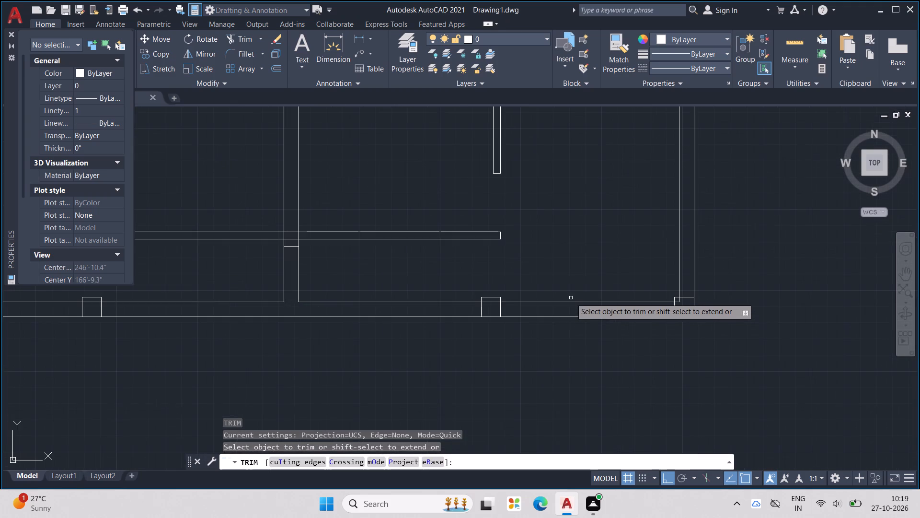
pyautogui.moveTo(571, 298); pyautogui.dragTo(571, 303)
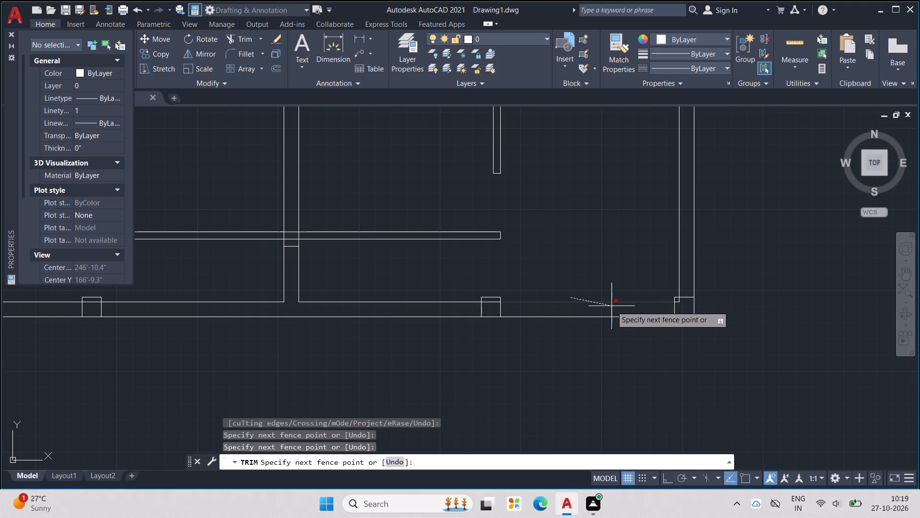
pyautogui.click(611, 305)
# Trim the wall lines inside the bottom-right corner column and the bottom wall's right intermediate column.
pyautogui.moveTo(610, 305); pyautogui.dragTo(520, 334, button='middle')
pyautogui.scroll(1, 589, 331)
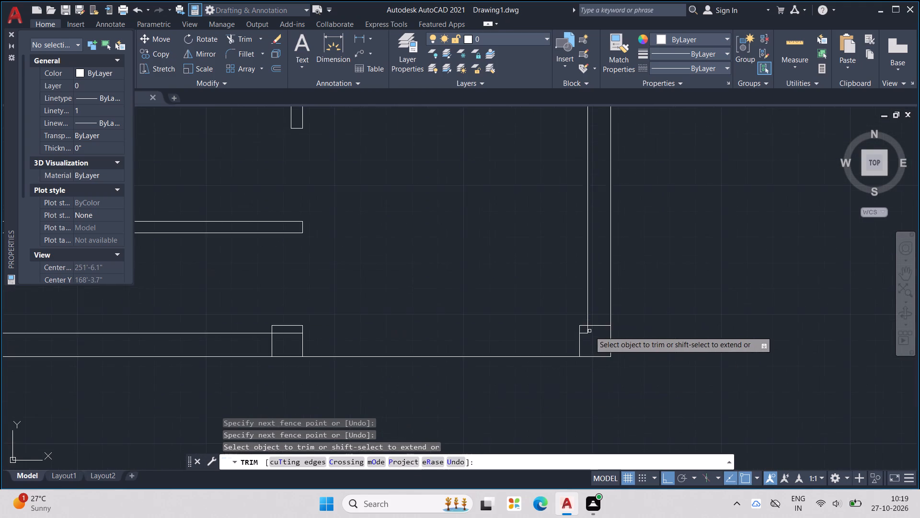
pyautogui.scroll(2, 589, 331)
pyautogui.moveTo(587, 331); pyautogui.dragTo(575, 347)
pyautogui.scroll(-3, 575, 349)
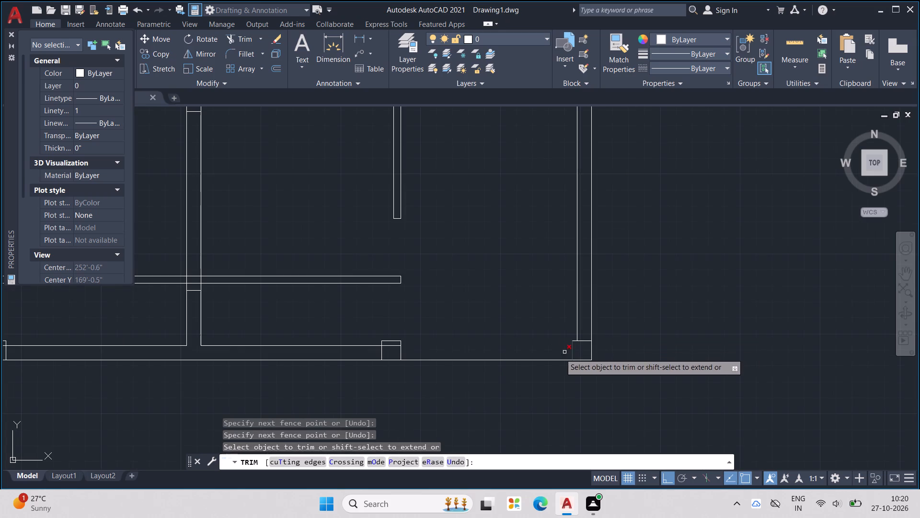
pyautogui.scroll(2, 386, 352)
pyautogui.click(393, 338)
pyautogui.scroll(-3, 393, 338)
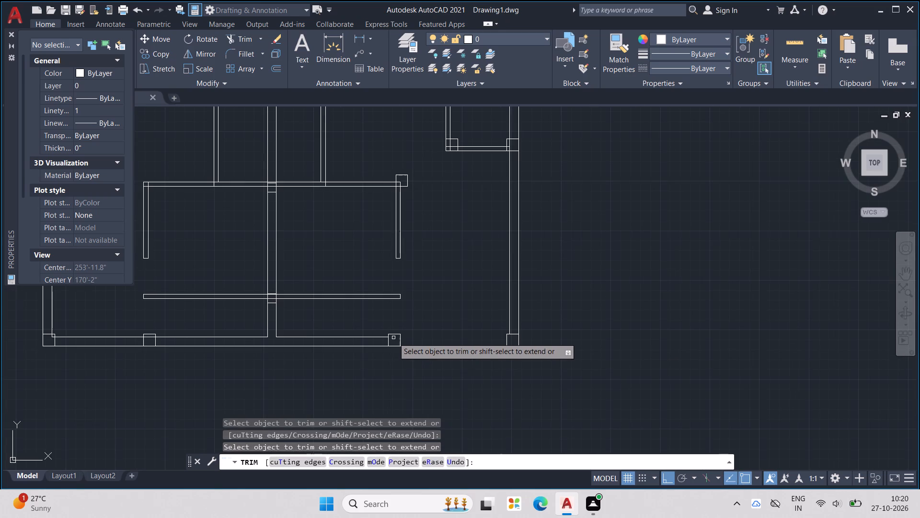
# Trim the wall lines inside the bottom wall's left intermediate column and the bottom-left corner column.
pyautogui.moveTo(367, 401); pyautogui.dragTo(575, 370, button='middle')
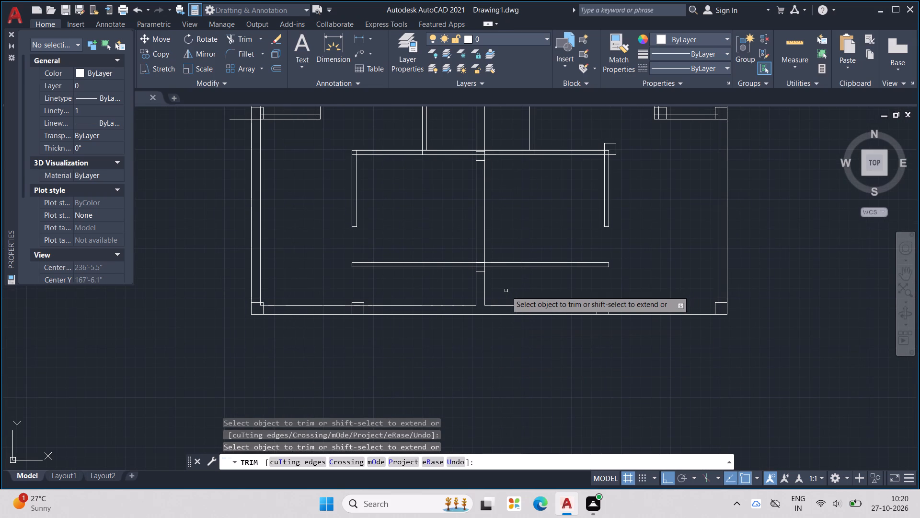
pyautogui.scroll(1, 361, 312)
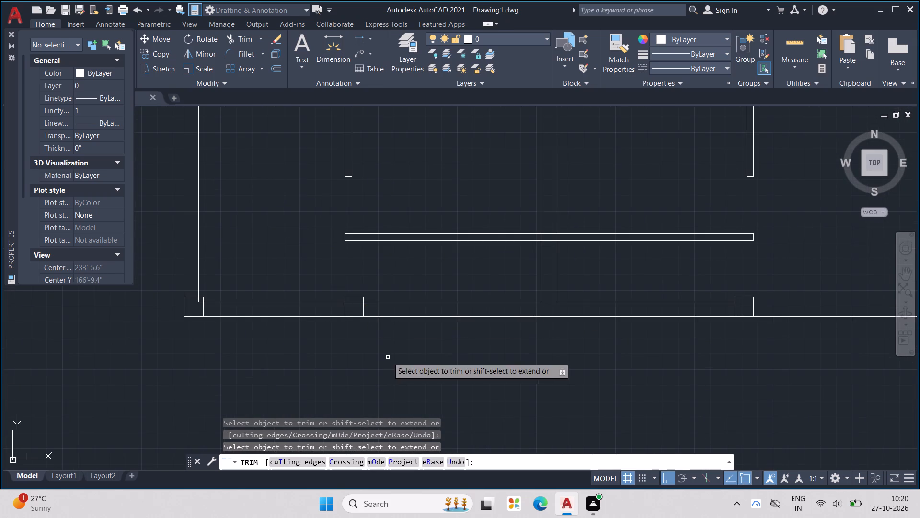
pyautogui.moveTo(391, 357); pyautogui.dragTo(473, 369, button='middle')
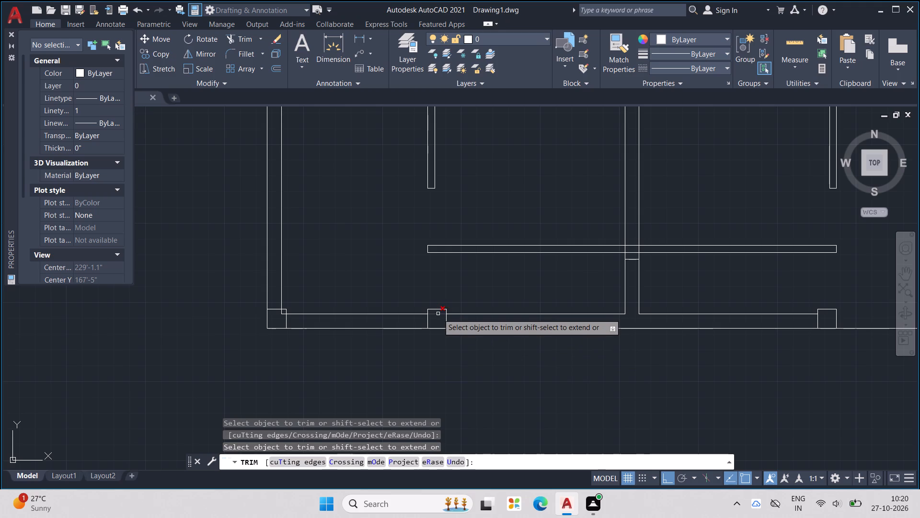
pyautogui.click(438, 314)
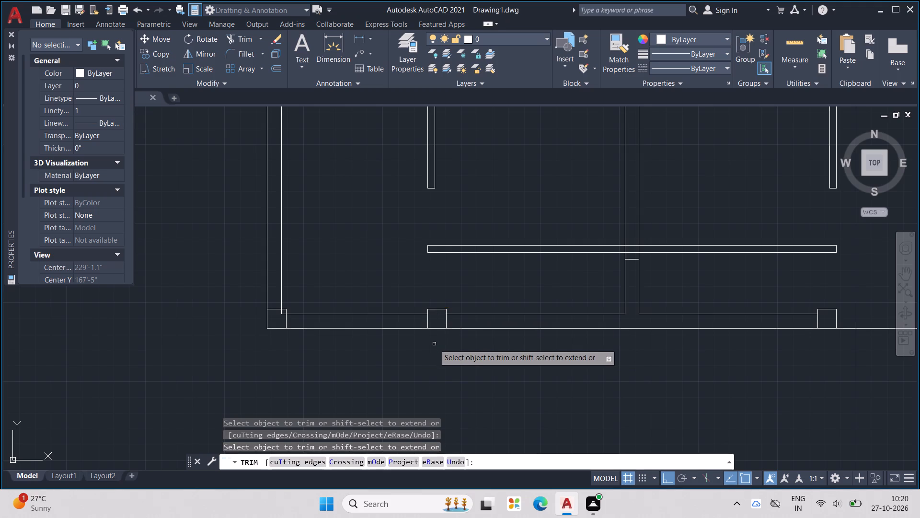
pyautogui.scroll(-2, 450, 357)
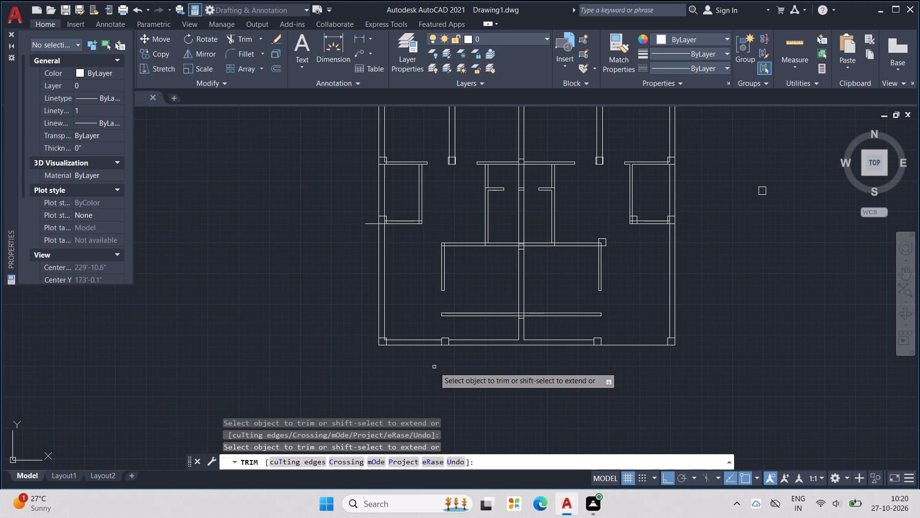
pyautogui.scroll(2, 381, 337)
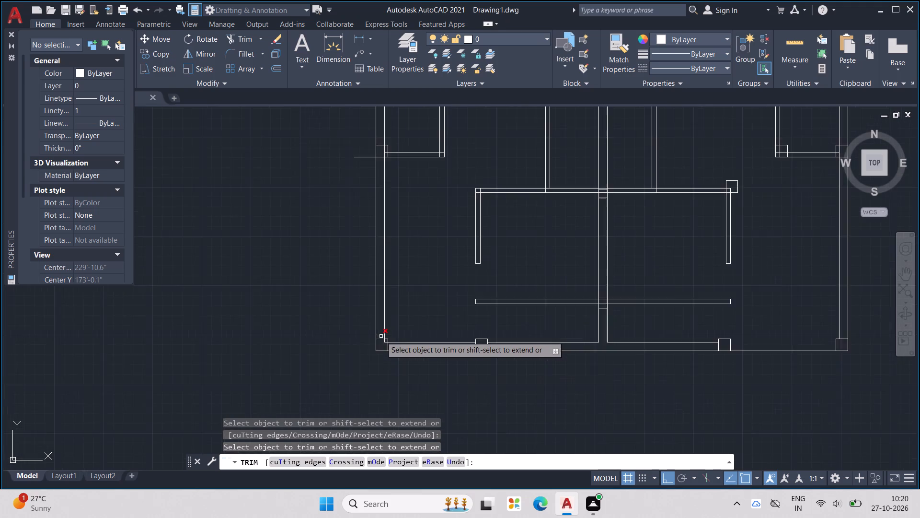
pyautogui.scroll(5, 381, 336)
pyautogui.click(391, 384)
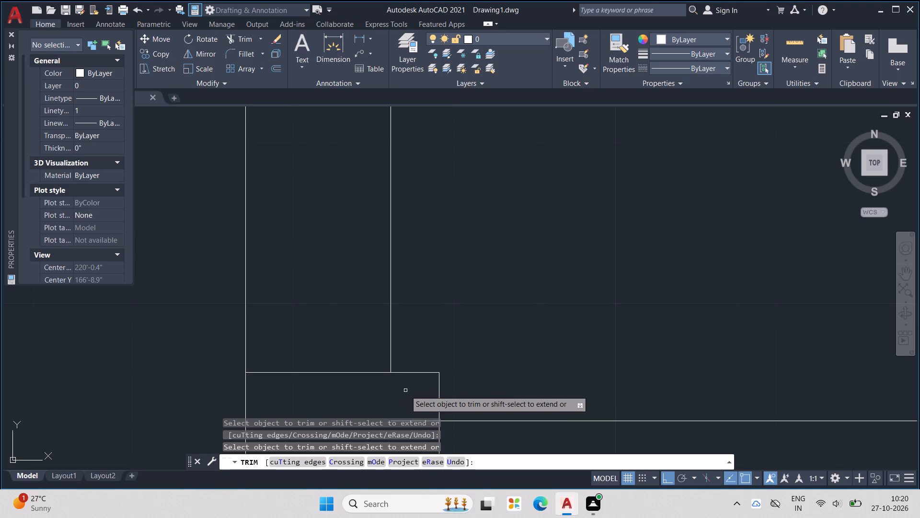
pyautogui.scroll(-2, 406, 389)
pyautogui.moveTo(406, 392); pyautogui.dragTo(407, 411)
pyautogui.scroll(-4, 405, 400)
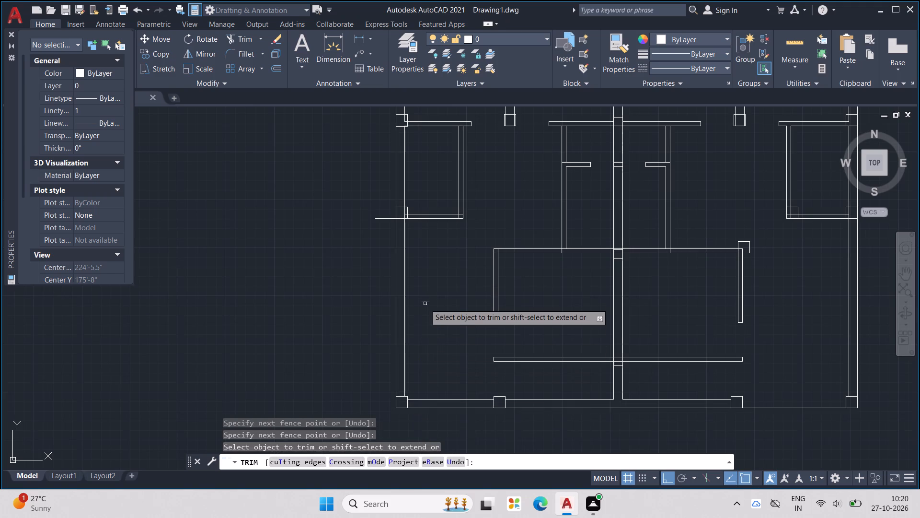
# Trim the wall lines inside the floor plan's top-left corner column.
pyautogui.moveTo(424, 281); pyautogui.dragTo(428, 288, button='middle')
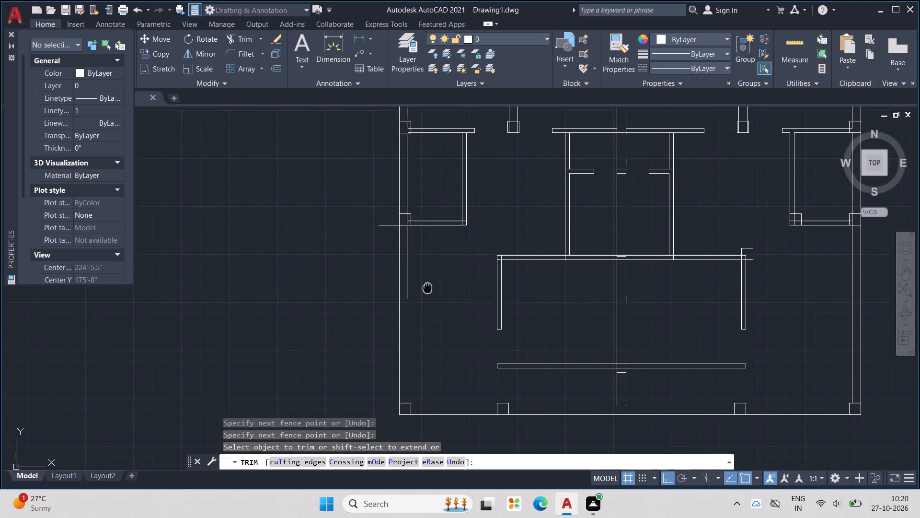
pyautogui.moveTo(428, 288); pyautogui.dragTo(436, 349, button='middle')
pyautogui.scroll(-3, 436, 349)
pyautogui.scroll(3, 424, 251)
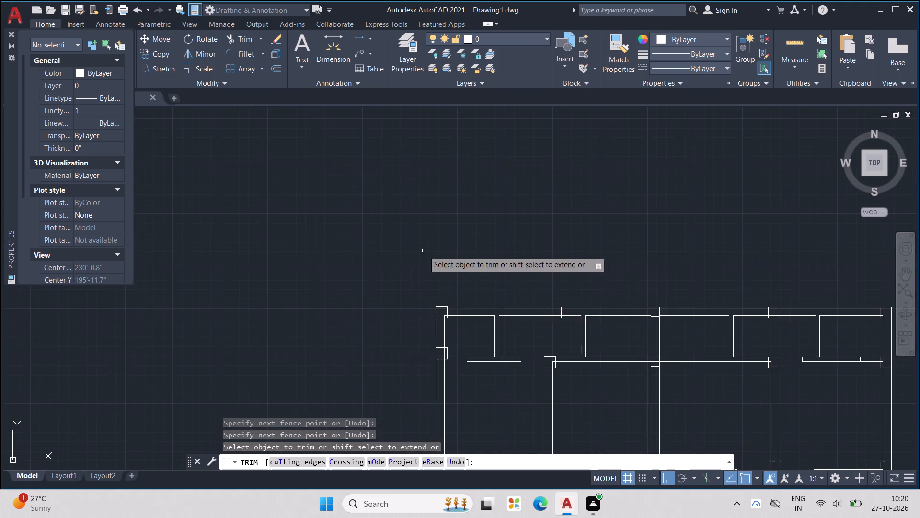
pyautogui.scroll(1, 431, 296)
pyautogui.scroll(4, 447, 341)
pyautogui.moveTo(451, 311); pyautogui.dragTo(450, 317)
pyautogui.moveTo(450, 317); pyautogui.dragTo(439, 321)
pyautogui.scroll(-2, 431, 301)
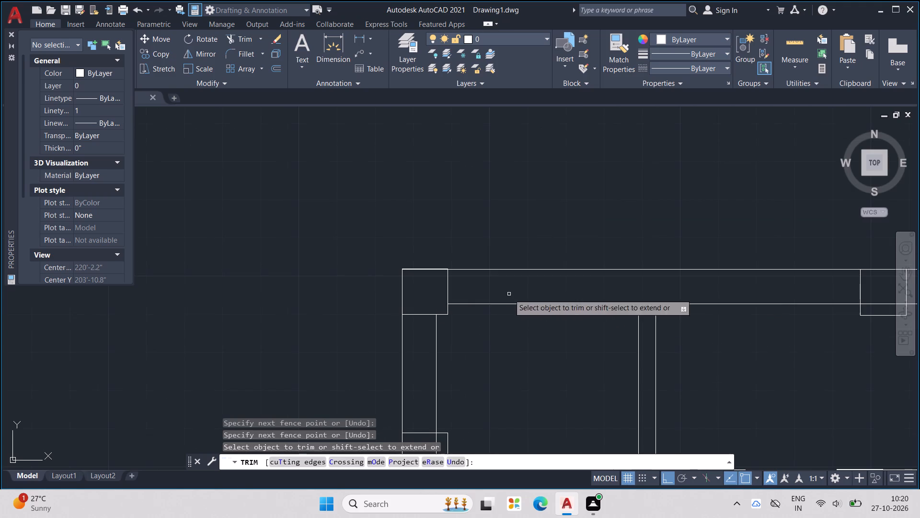
# Trim the inner wall line inside the top outer wall's left and right intermediate columns.
pyautogui.scroll(-1, 611, 294)
pyautogui.moveTo(570, 293); pyautogui.dragTo(299, 310, button='middle')
pyautogui.click(514, 317)
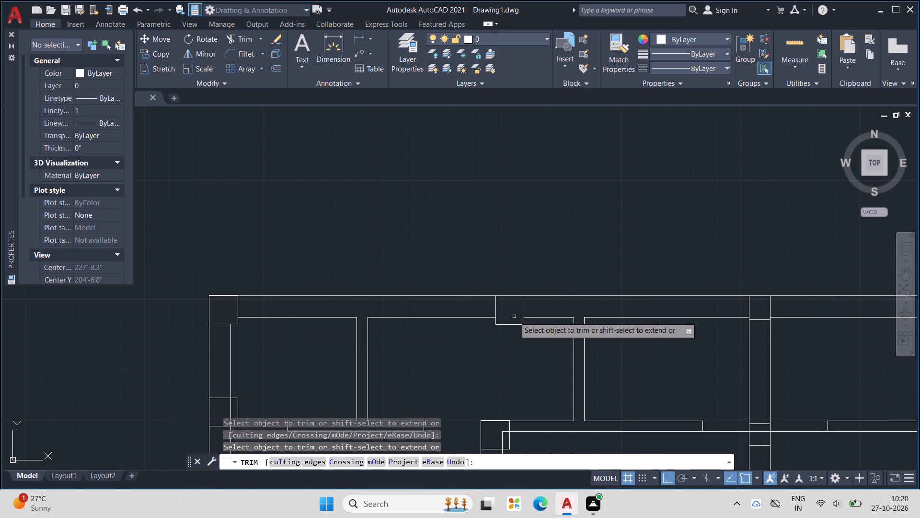
pyautogui.scroll(-3, 515, 317)
pyautogui.scroll(4, 556, 313)
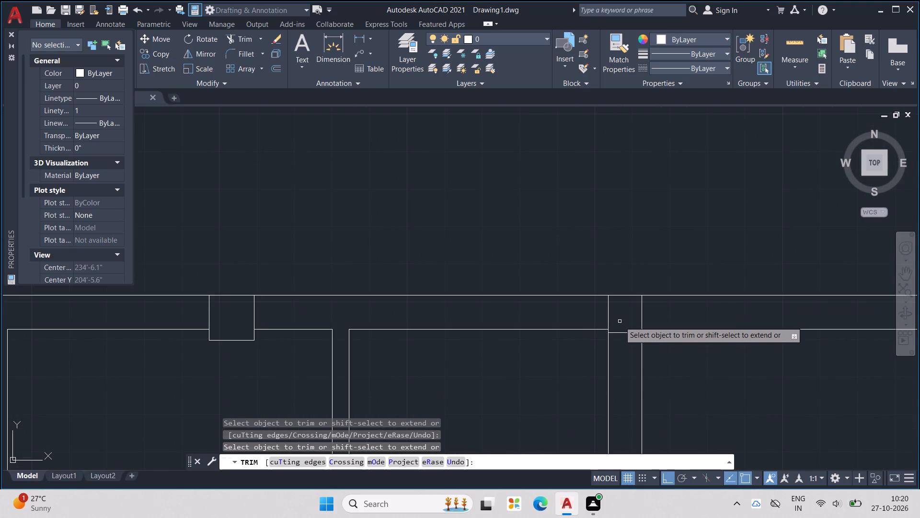
pyautogui.scroll(-3, 620, 320)
pyautogui.moveTo(705, 325); pyautogui.dragTo(529, 322, button='middle')
pyautogui.scroll(1, 577, 319)
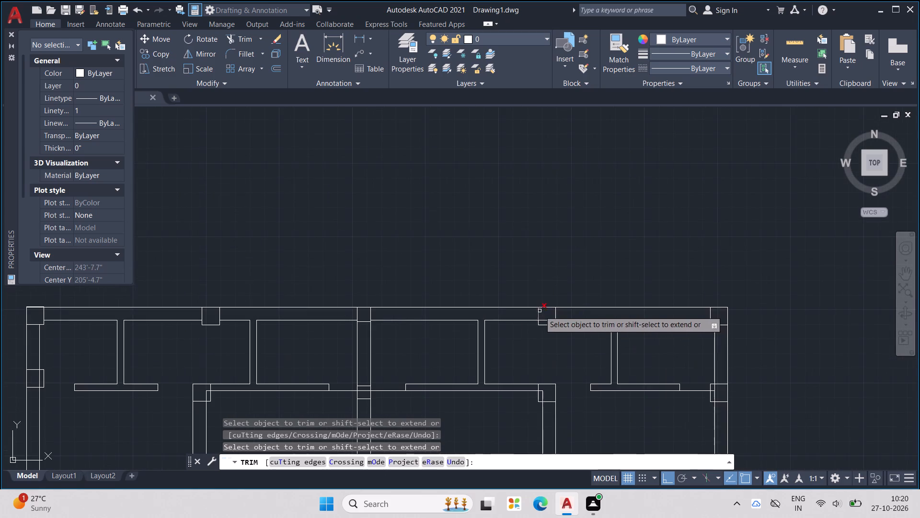
pyautogui.scroll(2, 542, 317)
pyautogui.click(550, 323)
pyautogui.scroll(-3, 550, 323)
# Trim the wall lines inside the top-right corner column and the right outer wall's first column below it.
pyautogui.moveTo(643, 330); pyautogui.dragTo(617, 333, button='middle')
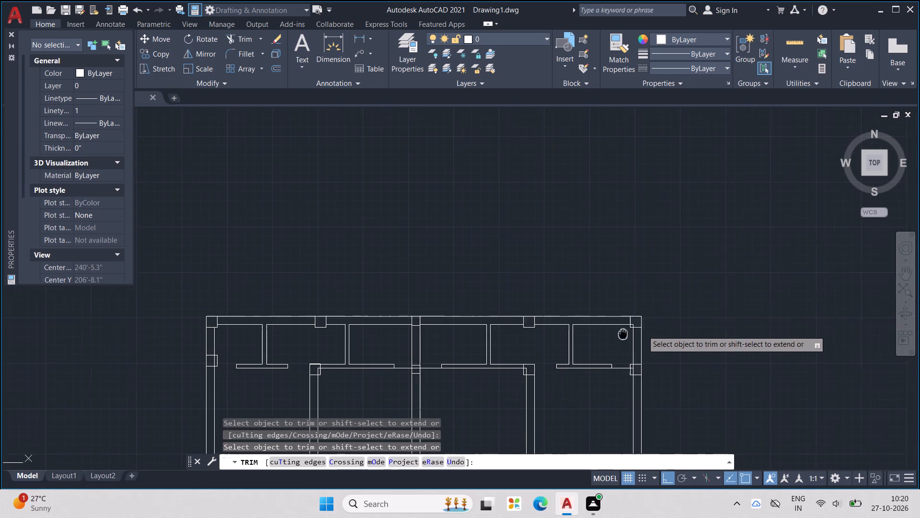
pyautogui.moveTo(617, 333); pyautogui.dragTo(568, 334, button='middle')
pyautogui.scroll(4, 582, 327)
pyautogui.scroll(1, 532, 317)
pyautogui.moveTo(538, 308); pyautogui.dragTo(539, 309)
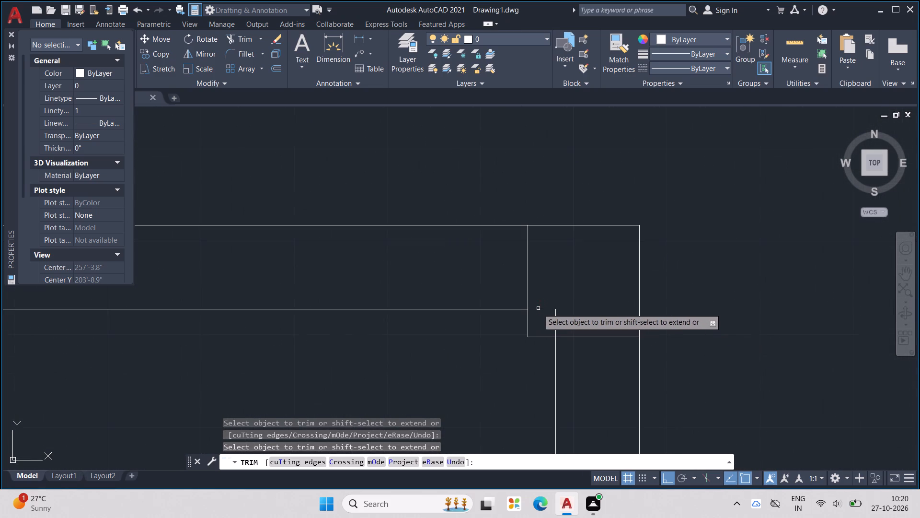
pyautogui.moveTo(539, 309); pyautogui.dragTo(554, 322)
pyautogui.click(554, 322)
pyautogui.scroll(-3, 555, 318)
pyautogui.scroll(2, 553, 425)
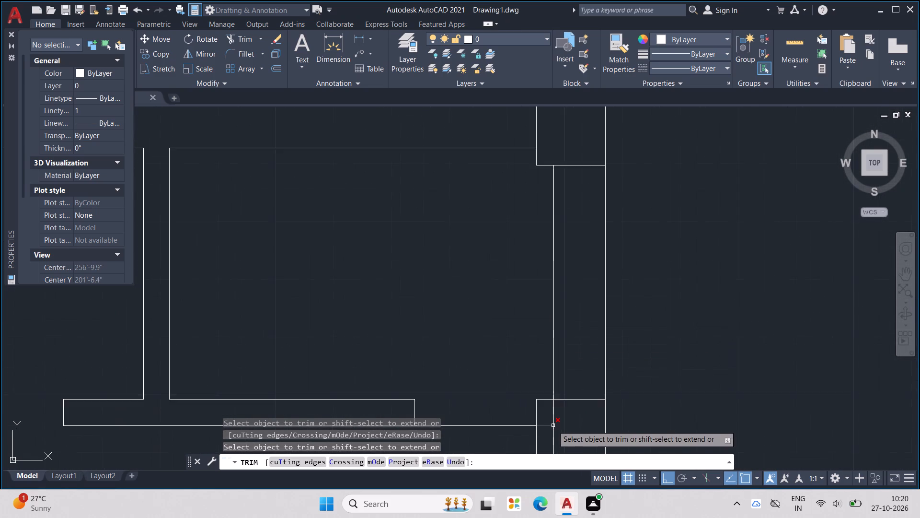
pyautogui.scroll(2, 553, 425)
pyautogui.moveTo(557, 405); pyautogui.dragTo(544, 304, button='middle')
pyautogui.moveTo(544, 303); pyautogui.dragTo(539, 359)
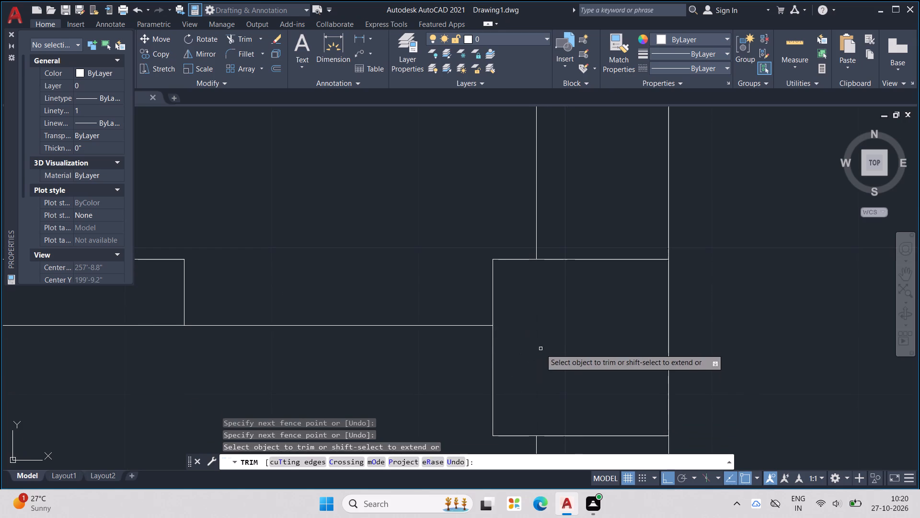
# Trim the wall lines inside the right outer wall's column at the small side room's upper wall.
pyautogui.scroll(-7, 543, 338)
pyautogui.scroll(5, 552, 411)
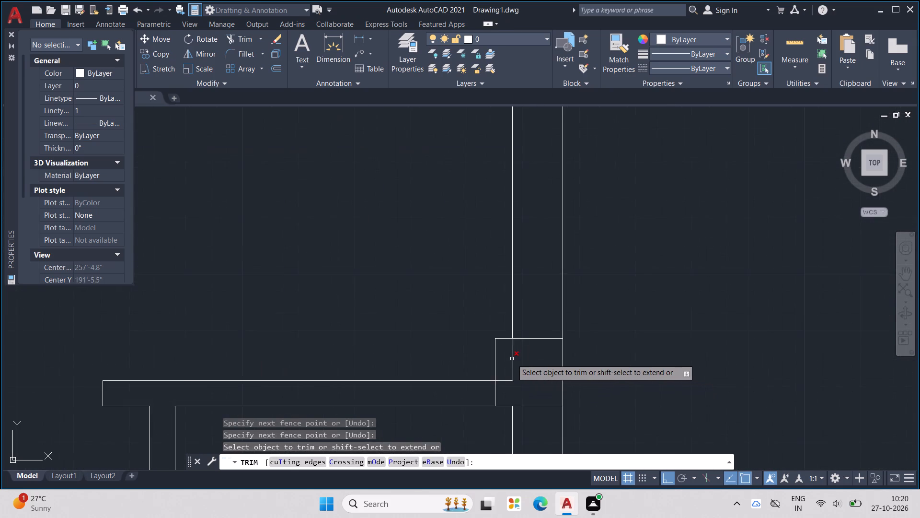
pyautogui.scroll(1, 512, 359)
pyautogui.click(512, 359)
pyautogui.moveTo(508, 388); pyautogui.dragTo(512, 402)
pyautogui.scroll(-7, 517, 381)
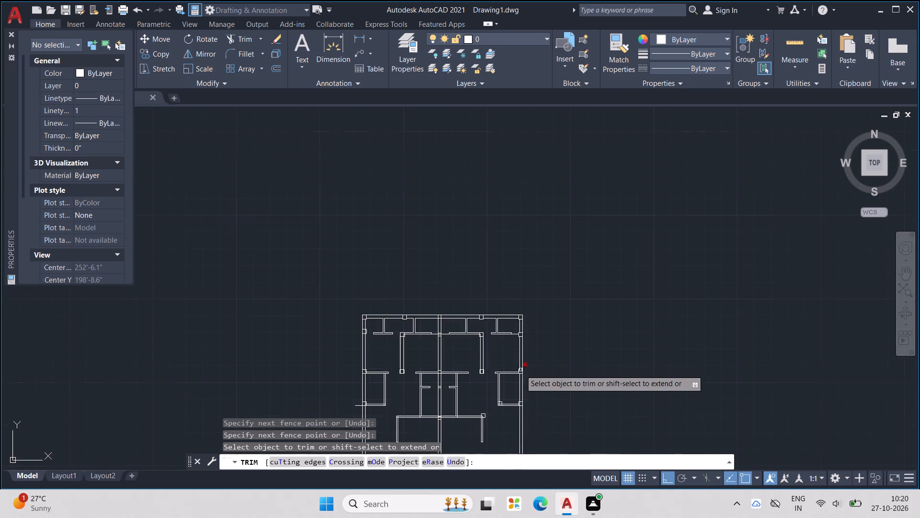
# Trim the wall lines inside the right outer wall's column at the small side room's lower wall.
pyautogui.scroll(8, 521, 406)
pyautogui.moveTo(459, 345); pyautogui.dragTo(465, 359)
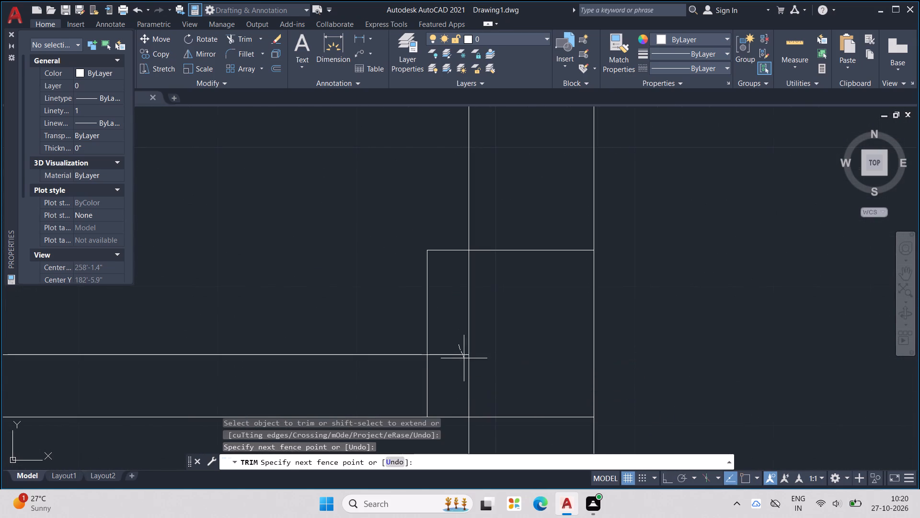
pyautogui.moveTo(465, 359); pyautogui.dragTo(467, 365)
pyautogui.scroll(-3, 472, 349)
pyautogui.click(472, 349)
pyautogui.scroll(-4, 475, 341)
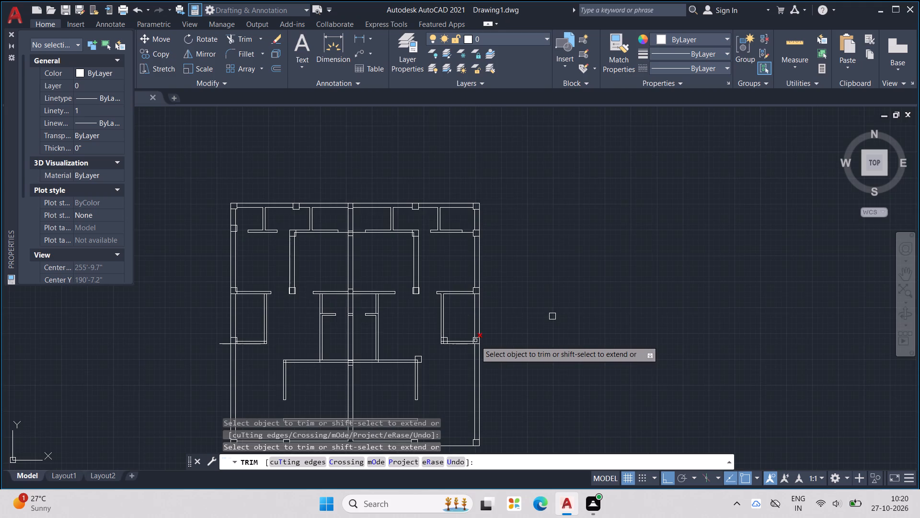
pyautogui.scroll(3, 475, 341)
pyautogui.moveTo(475, 341); pyautogui.dragTo(464, 341)
pyautogui.scroll(-1, 463, 336)
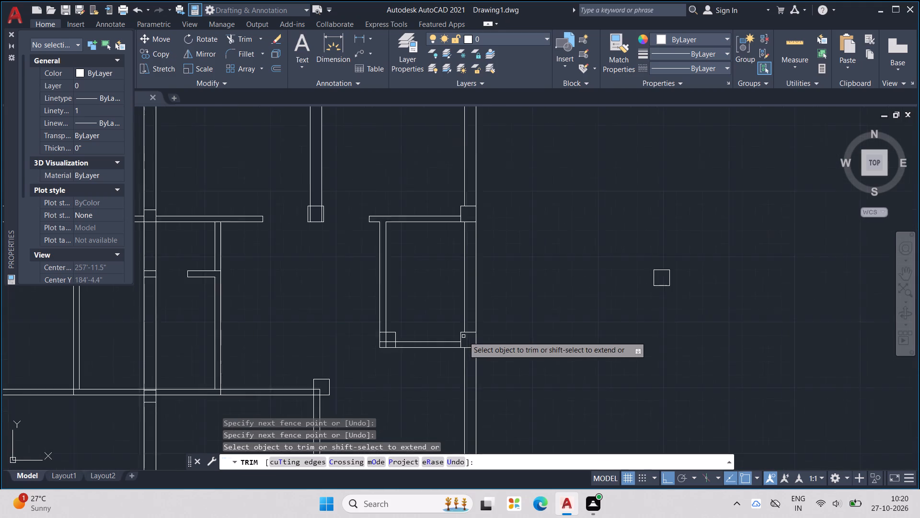
# Trim the wall lines inside the column at the right-hand small side room's lower-left corner.
pyautogui.scroll(-1, 463, 336)
pyautogui.scroll(5, 401, 340)
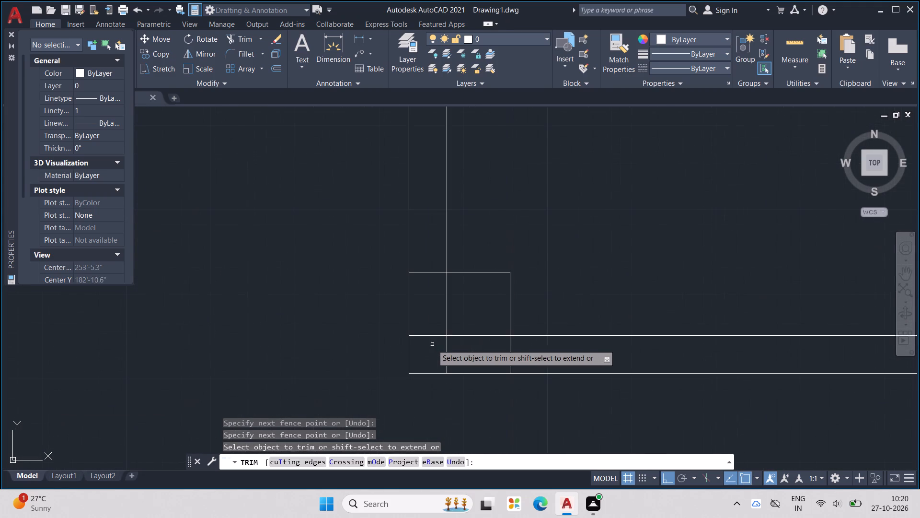
pyautogui.click(448, 324)
pyautogui.moveTo(431, 331); pyautogui.dragTo(441, 333)
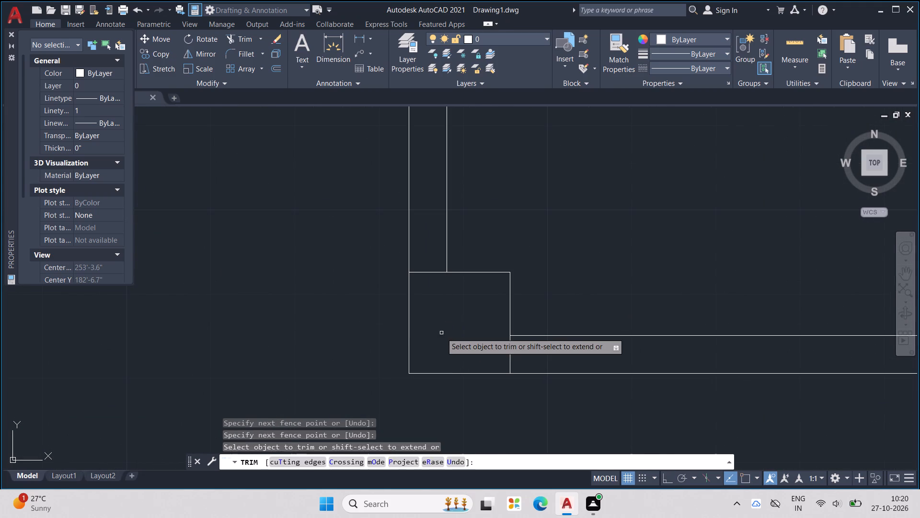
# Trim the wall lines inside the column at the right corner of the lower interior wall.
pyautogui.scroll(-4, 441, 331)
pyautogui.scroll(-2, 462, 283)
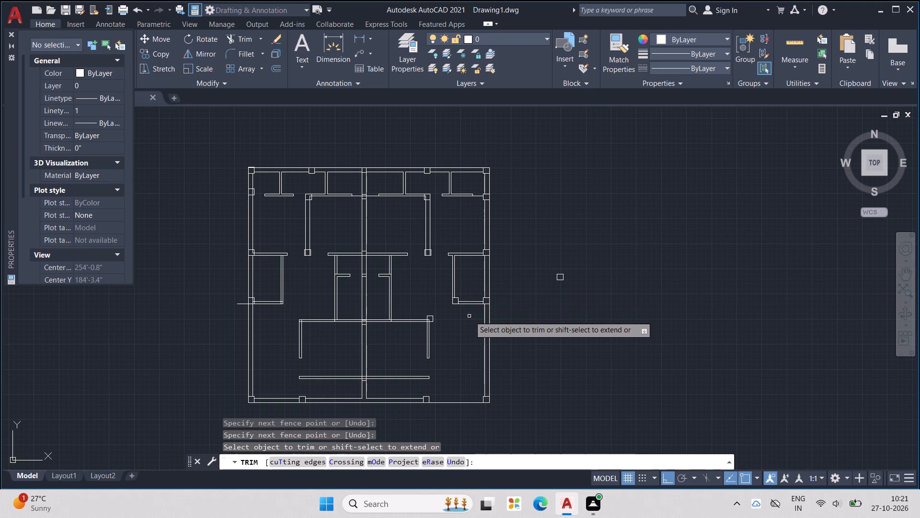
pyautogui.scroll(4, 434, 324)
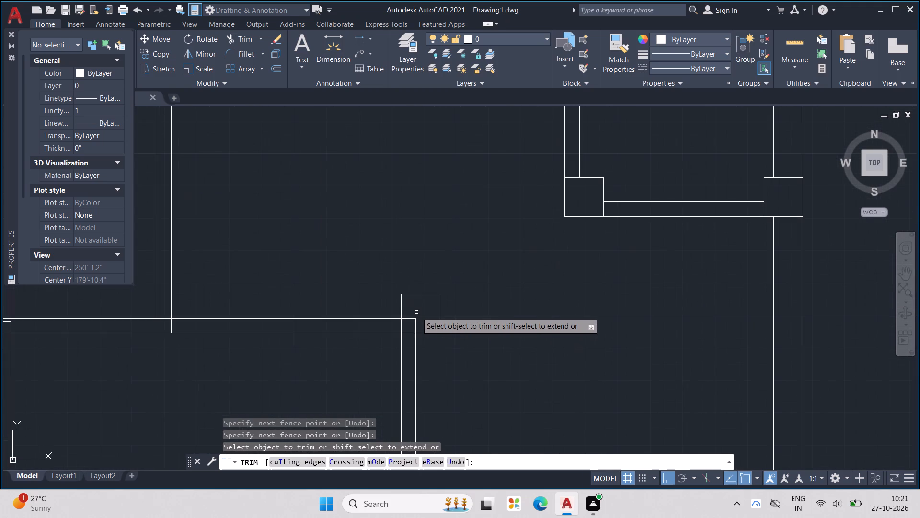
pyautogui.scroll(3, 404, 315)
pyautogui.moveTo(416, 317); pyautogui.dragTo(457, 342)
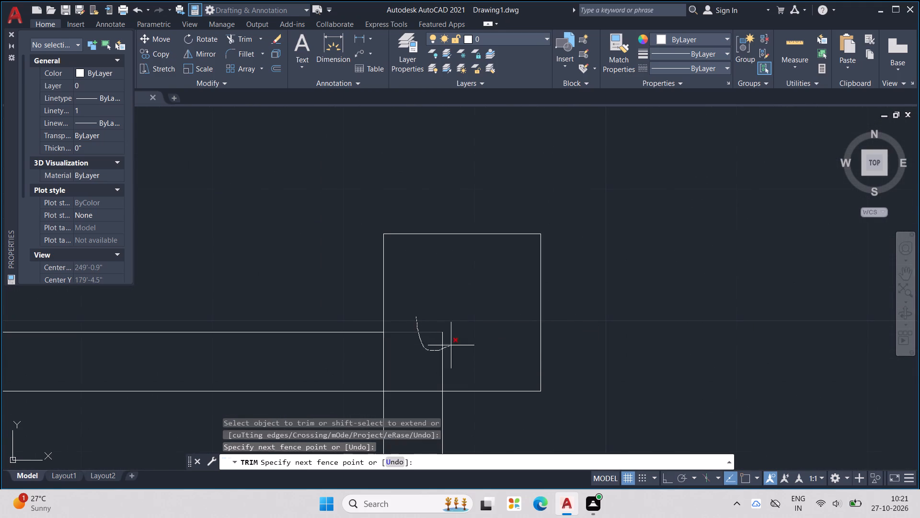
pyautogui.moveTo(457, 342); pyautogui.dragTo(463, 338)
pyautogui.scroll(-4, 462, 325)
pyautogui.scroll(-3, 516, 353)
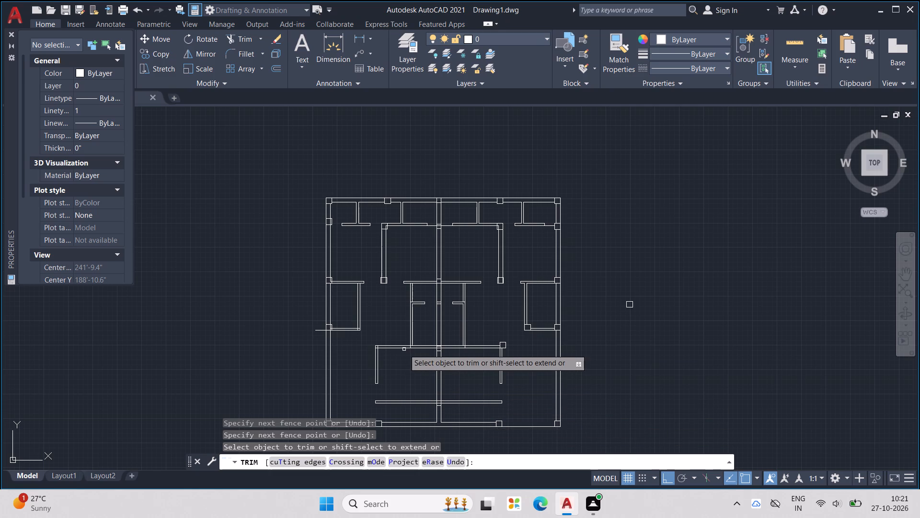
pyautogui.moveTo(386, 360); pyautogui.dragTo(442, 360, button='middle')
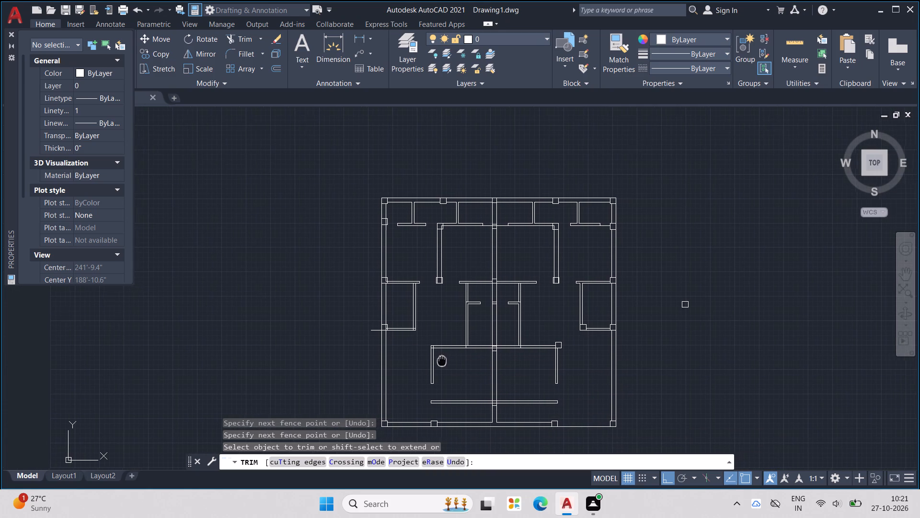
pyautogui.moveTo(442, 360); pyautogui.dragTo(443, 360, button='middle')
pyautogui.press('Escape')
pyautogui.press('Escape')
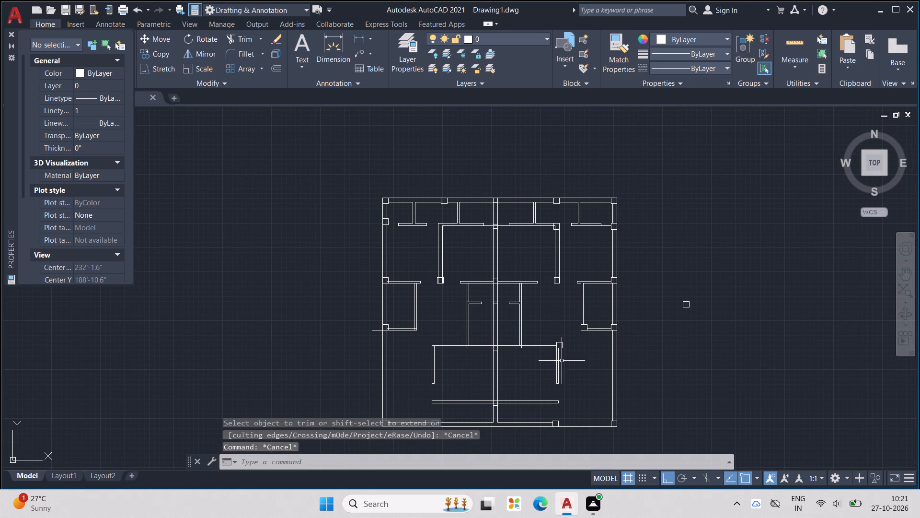
# Copy the column outline from the lower interior wall's right corner into the inside of its left corner, flush with the outer wall lines.
pyautogui.moveTo(554, 338); pyautogui.dragTo(593, 366)
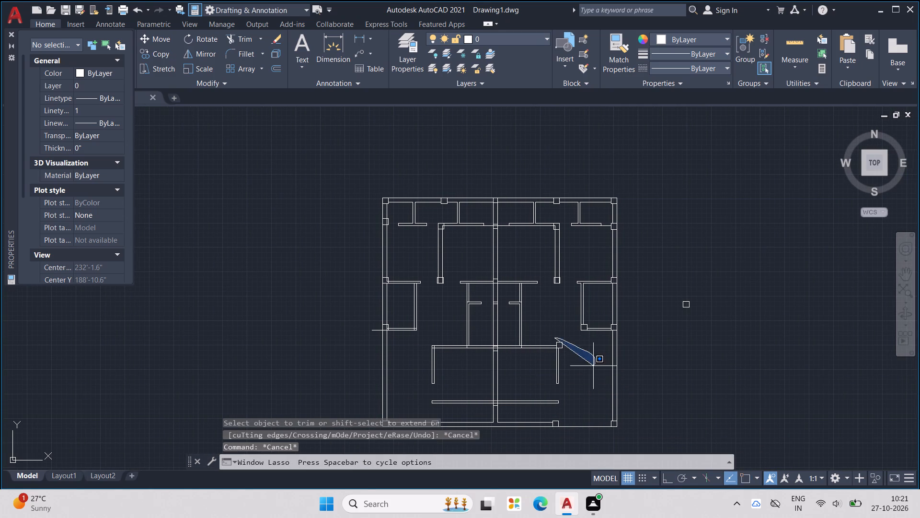
pyautogui.moveTo(593, 366); pyautogui.dragTo(536, 371)
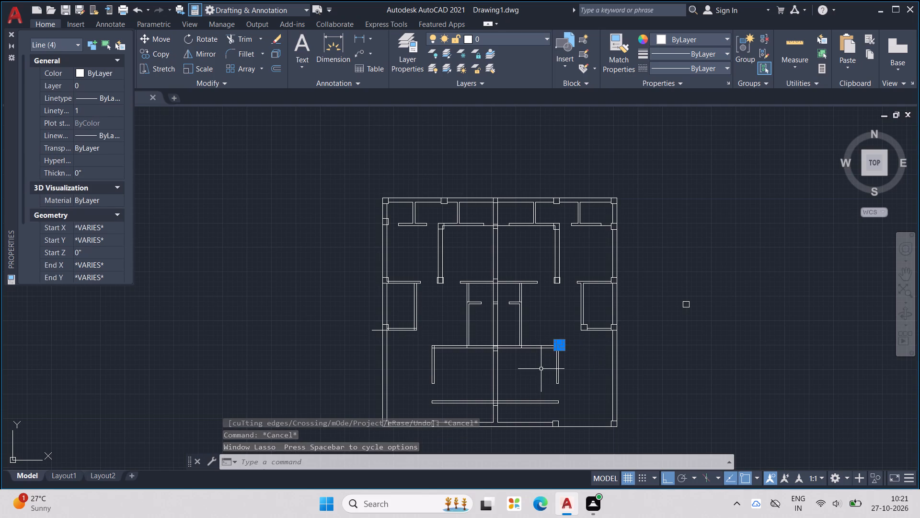
pyautogui.hotkey('ctrl', 'c')
pyautogui.hotkey('ctrl', 'v')
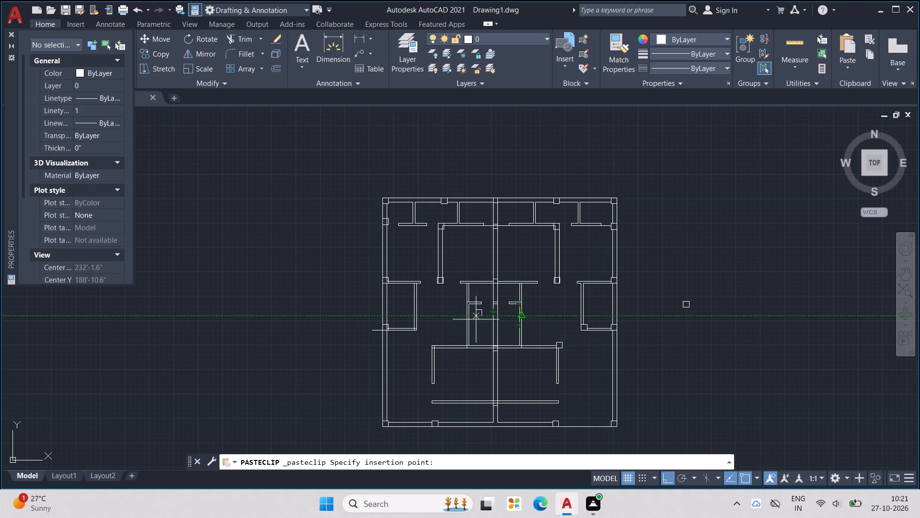
pyautogui.scroll(5, 419, 334)
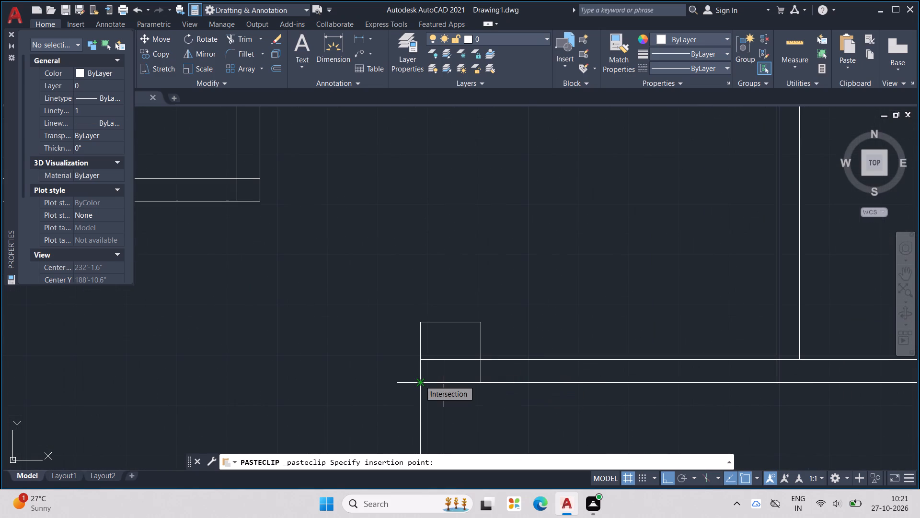
pyautogui.click(420, 420)
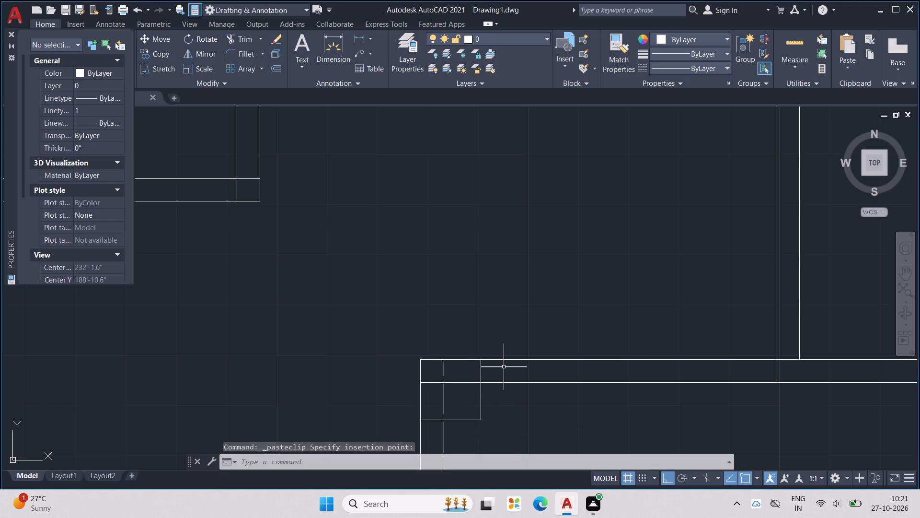
pyautogui.press('Escape')
pyautogui.press('Escape')
pyautogui.press('Escape')
# Trim the wall lines inside the column at the lower interior wall's left corner.
pyautogui.write('TR')
pyautogui.press('Return')
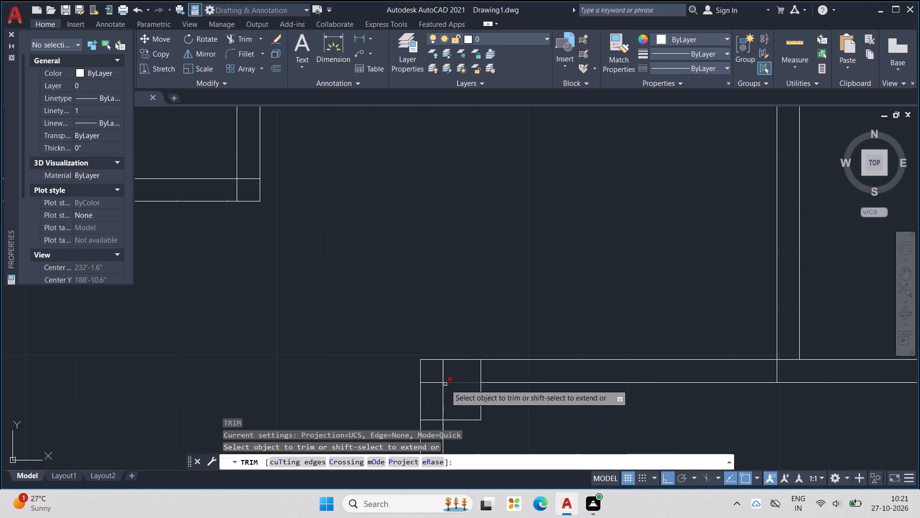
pyautogui.click(445, 384)
pyautogui.click(439, 381)
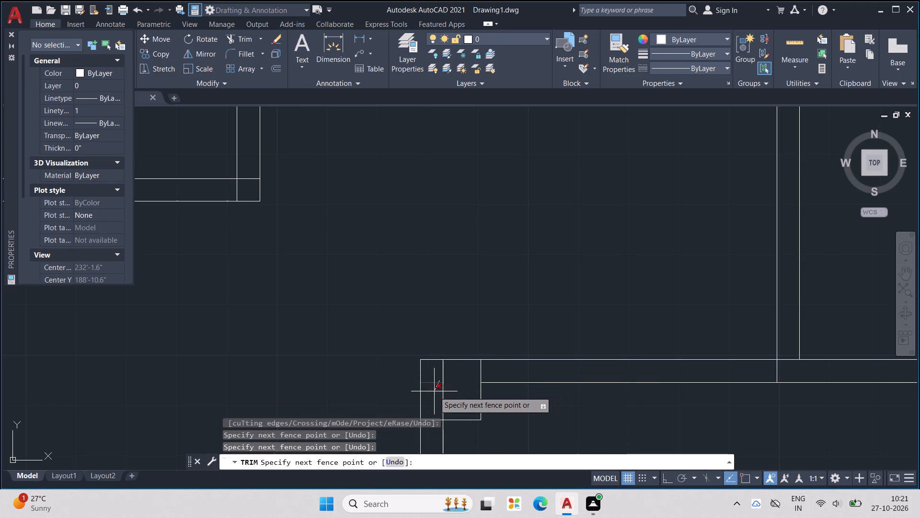
pyautogui.click(444, 380)
pyautogui.moveTo(448, 394); pyautogui.dragTo(437, 380)
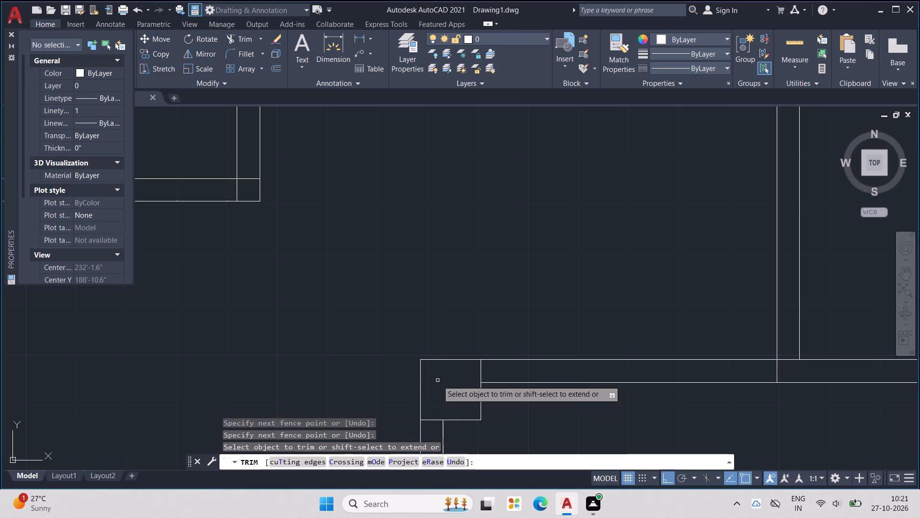
pyautogui.scroll(-4, 435, 379)
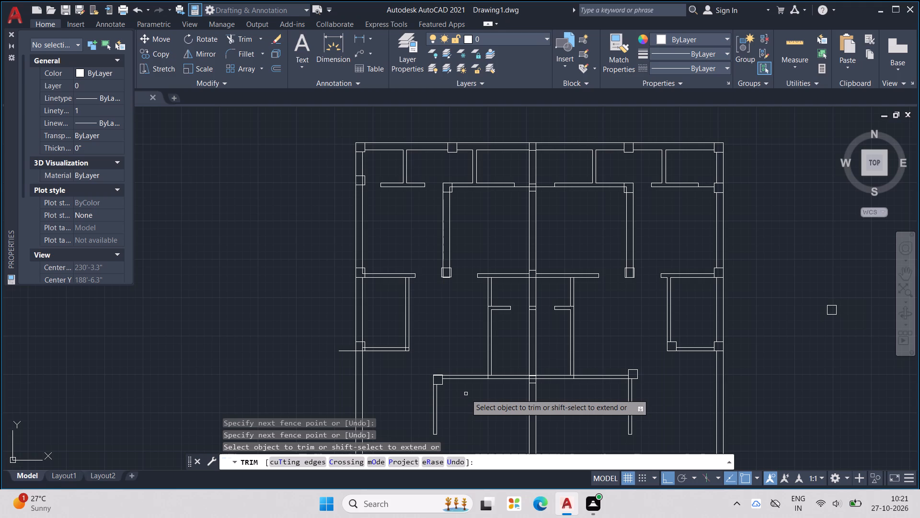
pyautogui.press('Escape')
pyautogui.press('Escape')
# Cut the column outline at the lower interior wall's right corner to the clipboard.
pyautogui.moveTo(613, 354); pyautogui.dragTo(625, 351)
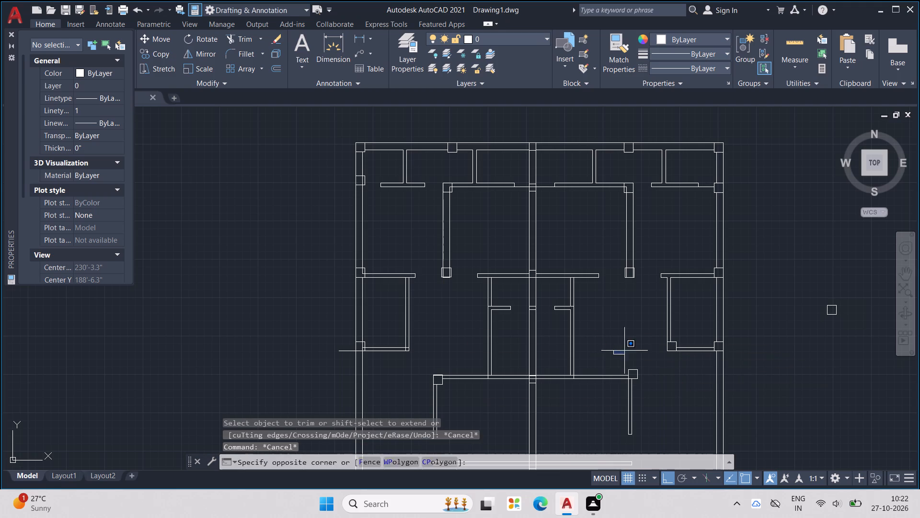
pyautogui.moveTo(625, 351); pyautogui.dragTo(607, 414)
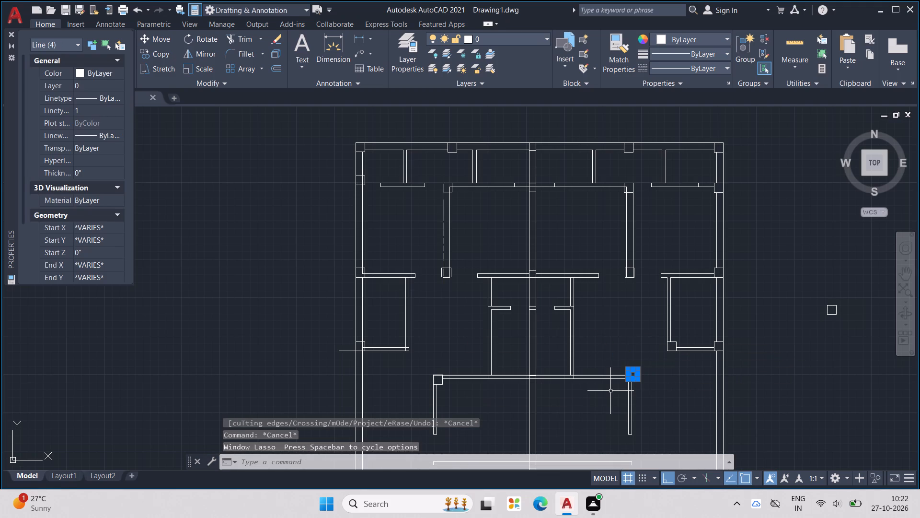
pyautogui.hotkey('ctrl', 'x')
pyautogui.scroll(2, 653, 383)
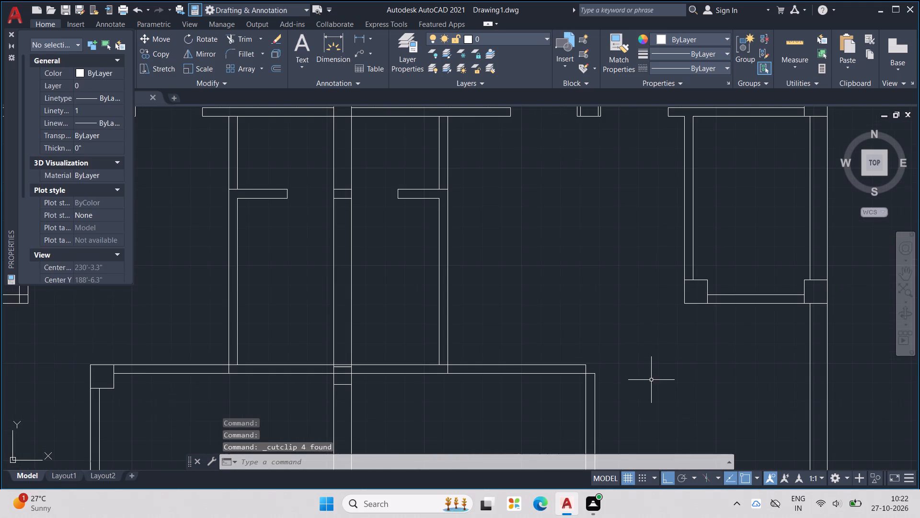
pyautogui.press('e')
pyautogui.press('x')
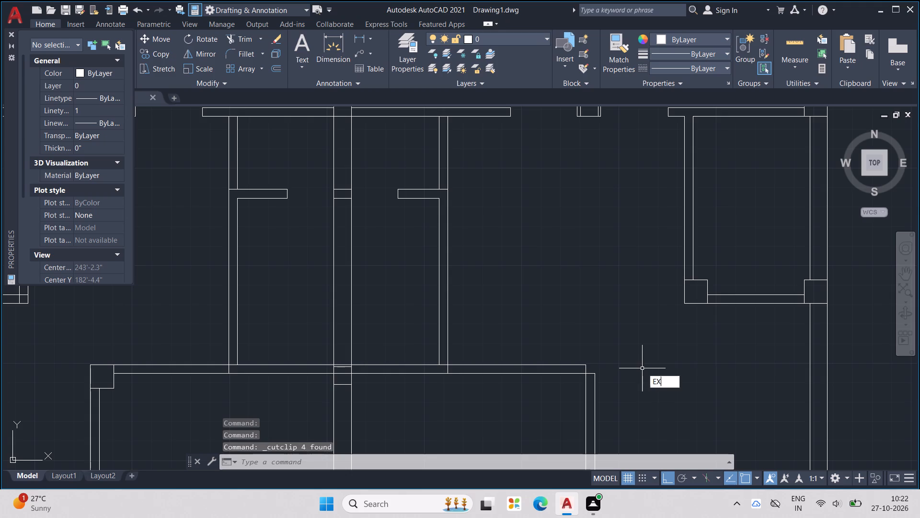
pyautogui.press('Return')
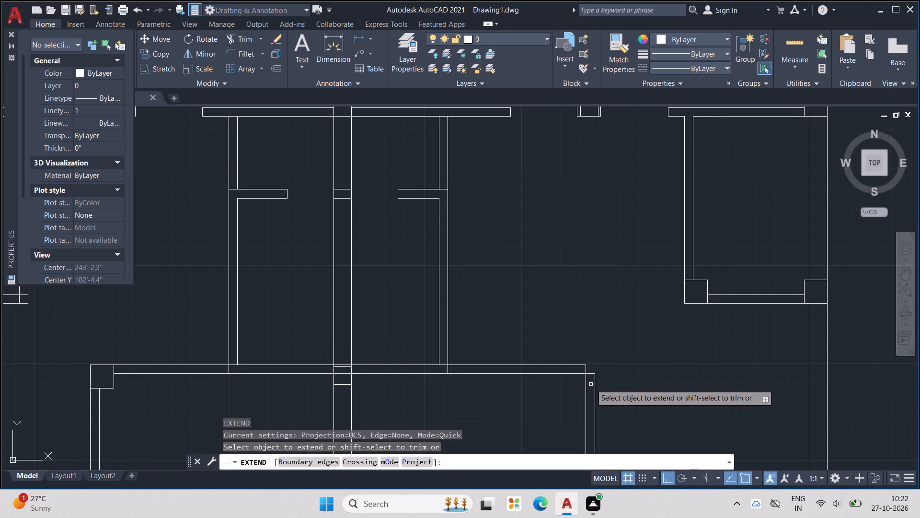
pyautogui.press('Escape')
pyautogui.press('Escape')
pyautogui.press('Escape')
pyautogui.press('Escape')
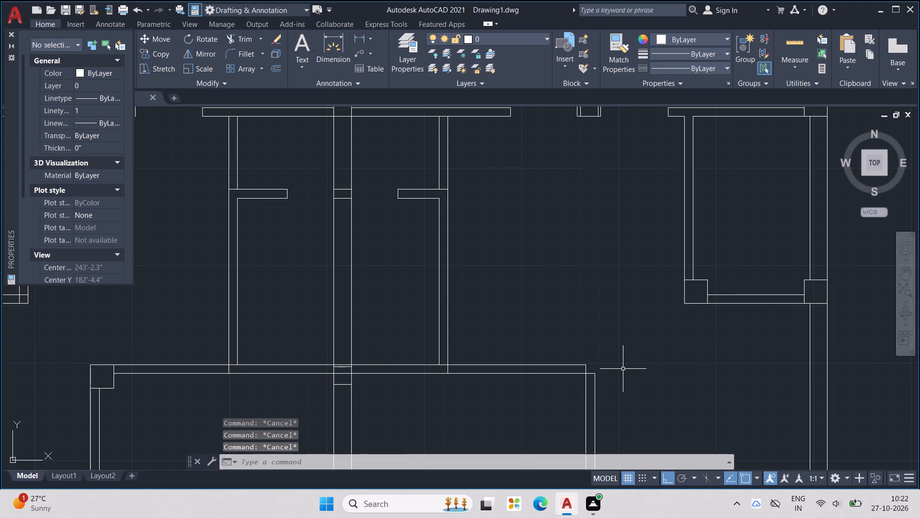
# Close the lower interior wall's right outer corner with a 4.5" horizontal line and a vertical line down to the existing wall end.
pyautogui.press('l')
pyautogui.press('Return')
pyautogui.scroll(2, 582, 357)
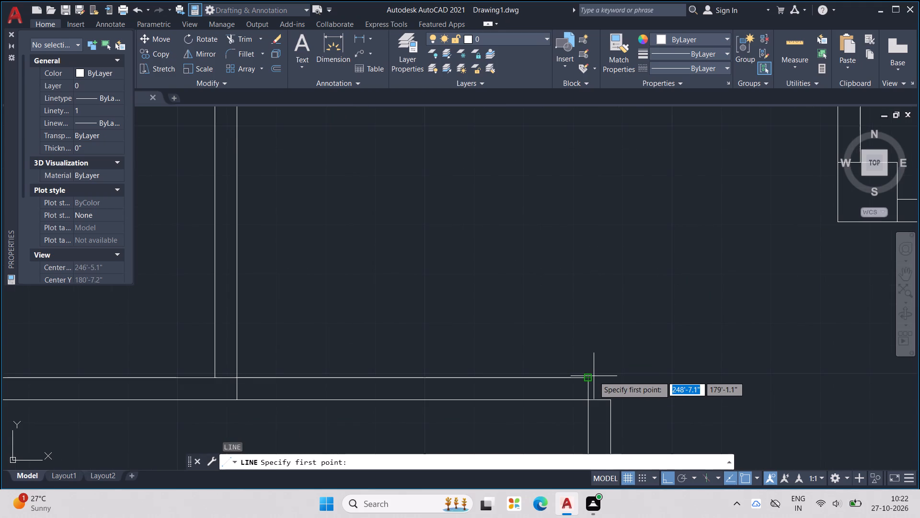
pyautogui.scroll(1, 591, 388)
pyautogui.click(585, 374)
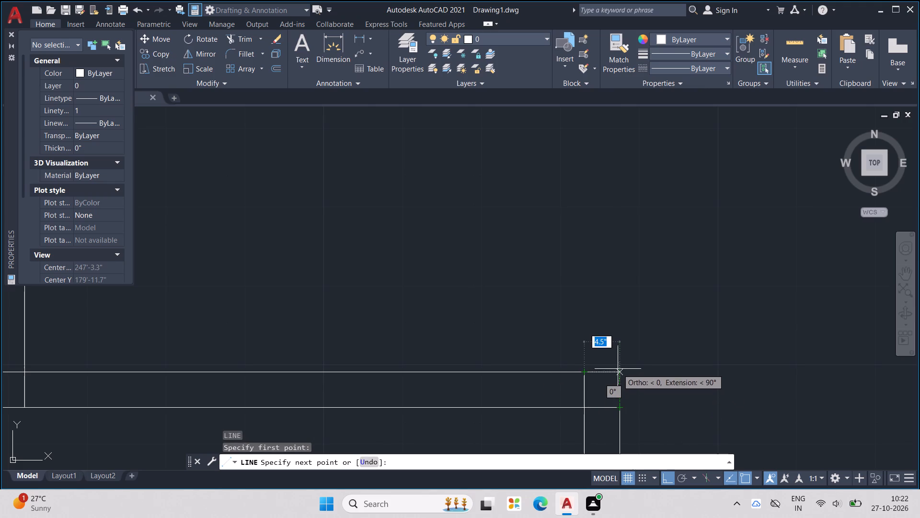
pyautogui.click(621, 370)
pyautogui.click(621, 407)
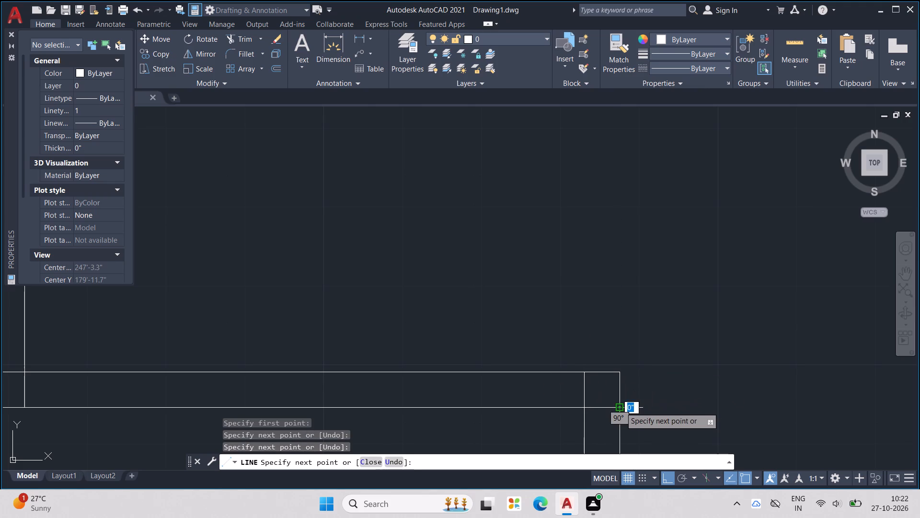
pyautogui.press('Escape')
pyautogui.scroll(-2, 674, 353)
pyautogui.press('Escape')
pyautogui.press('Escape')
pyautogui.press('Escape')
pyautogui.press('Escape')
pyautogui.press('Escape')
pyautogui.press('Escape')
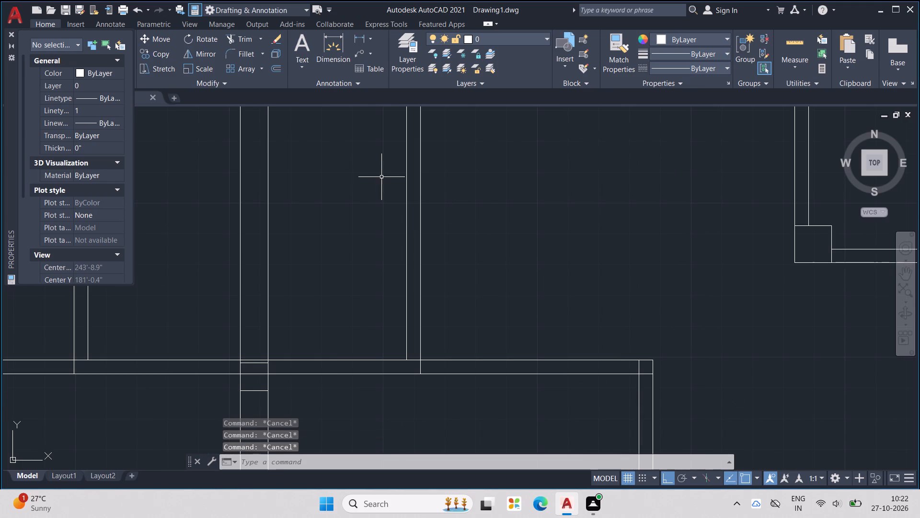
# Paste the cut column outline inside the lower interior wall's right corner, aligned with the outer wall lines.
pyautogui.hotkey('ctrl', 'v')
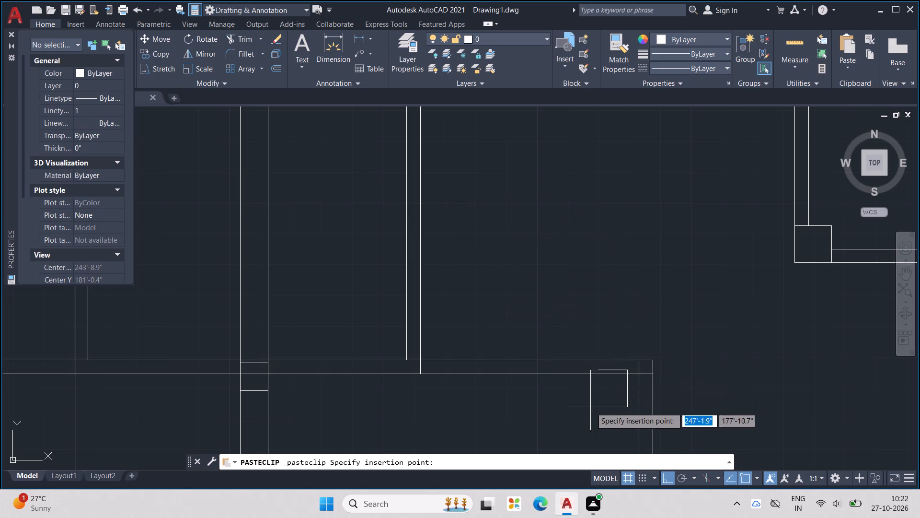
pyautogui.scroll(-3, 606, 402)
pyautogui.scroll(4, 605, 406)
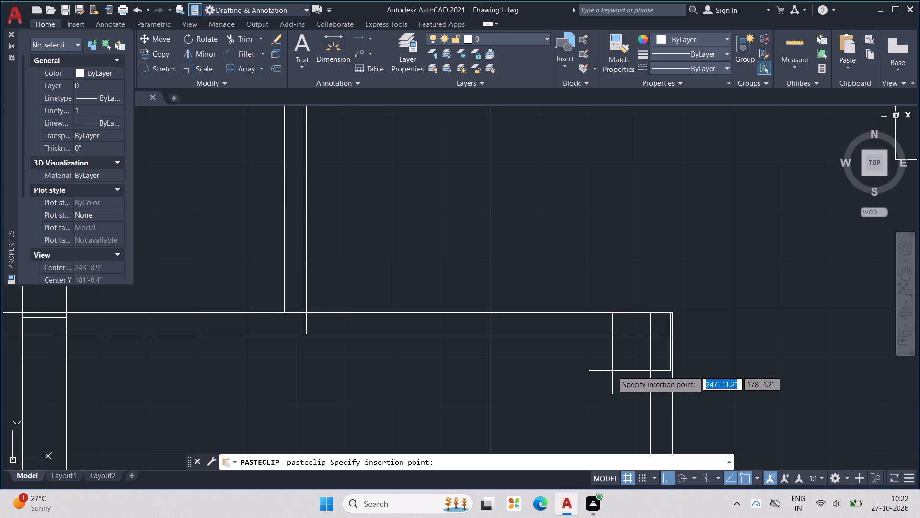
pyautogui.scroll(1, 611, 371)
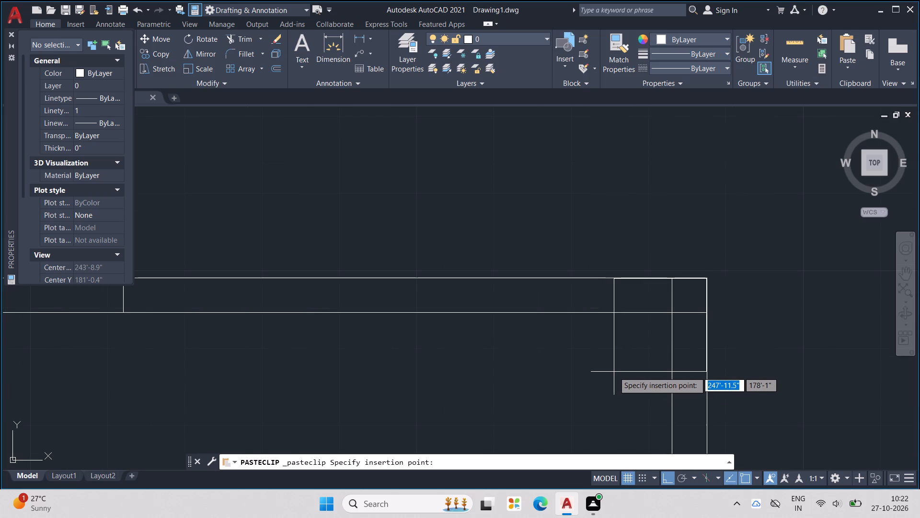
pyautogui.moveTo(613, 371); pyautogui.dragTo(565, 400, button='middle')
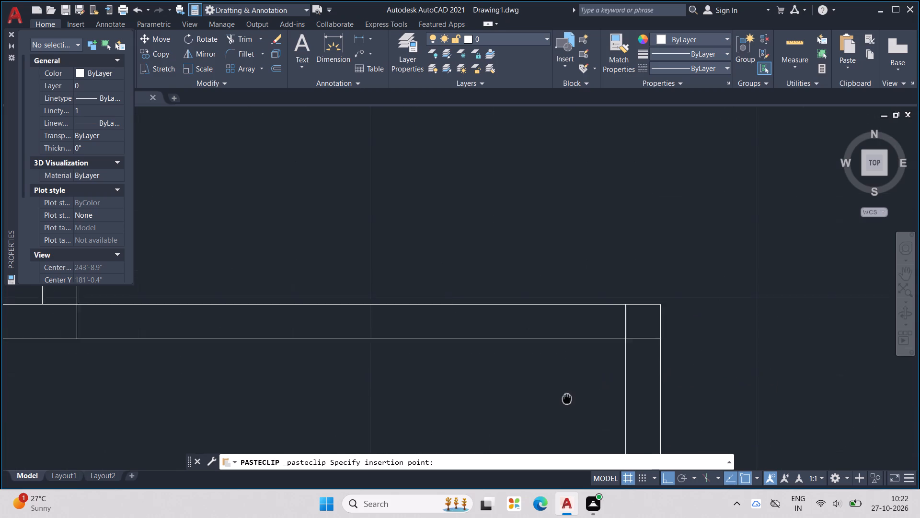
pyautogui.moveTo(565, 400); pyautogui.dragTo(502, 331, button='middle')
pyautogui.scroll(1, 502, 331)
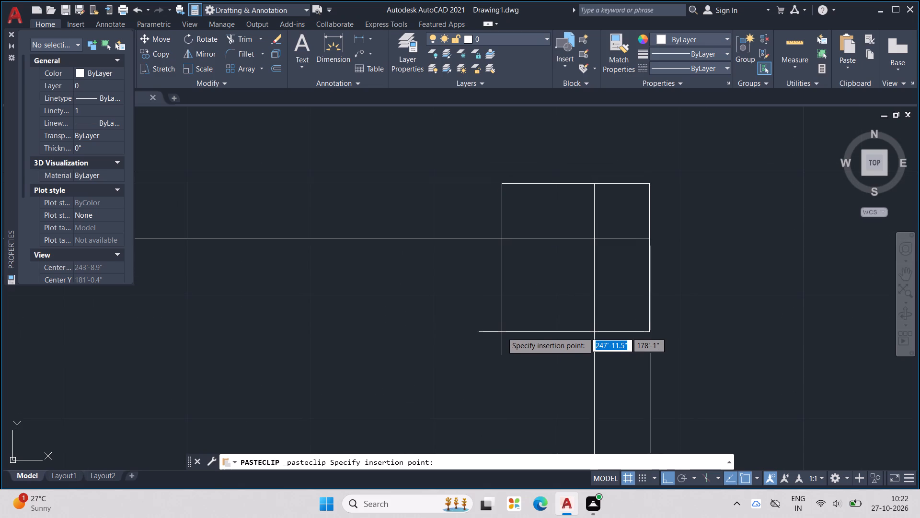
pyautogui.click(502, 332)
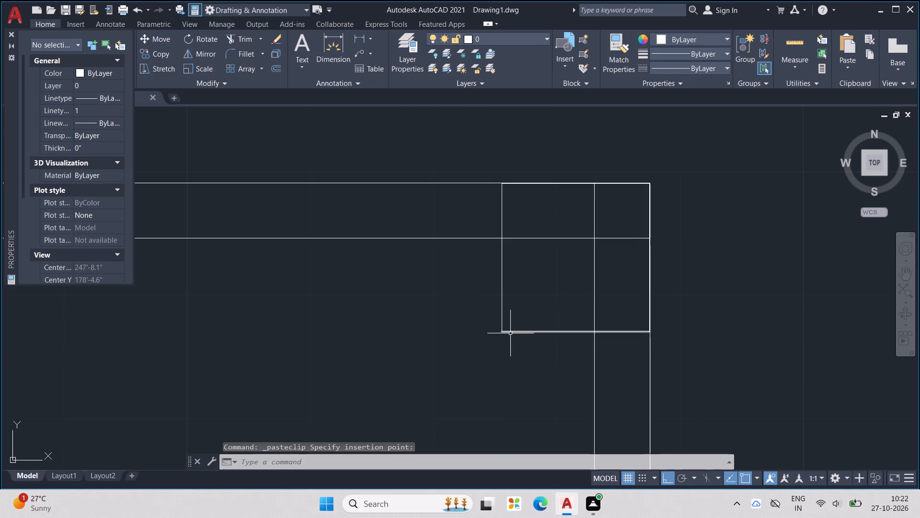
pyautogui.press('Escape')
pyautogui.press('Escape')
pyautogui.press('Escape')
# Move the top edge of the column at the lower interior wall's right corner up onto the outer wall line.
pyautogui.scroll(4, 556, 184)
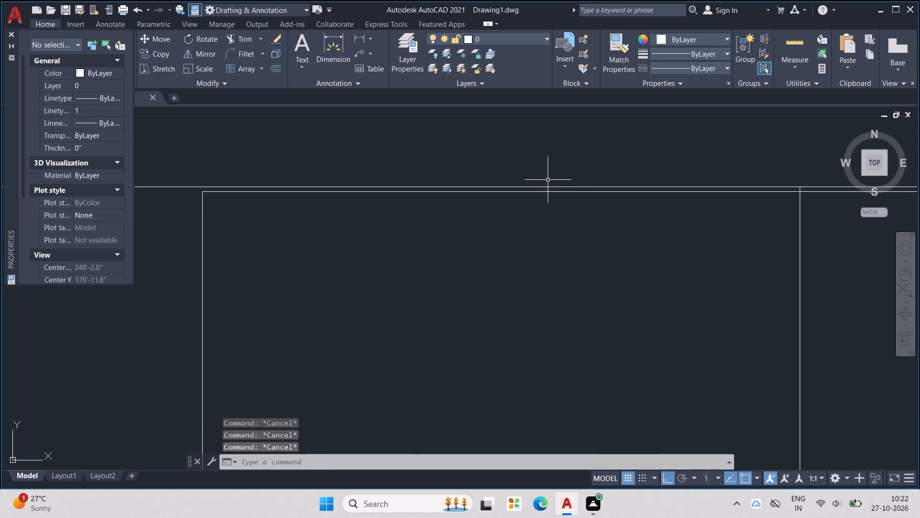
pyautogui.click(553, 190)
pyautogui.moveTo(553, 190); pyautogui.dragTo(493, 257, button='middle')
pyautogui.click(493, 259)
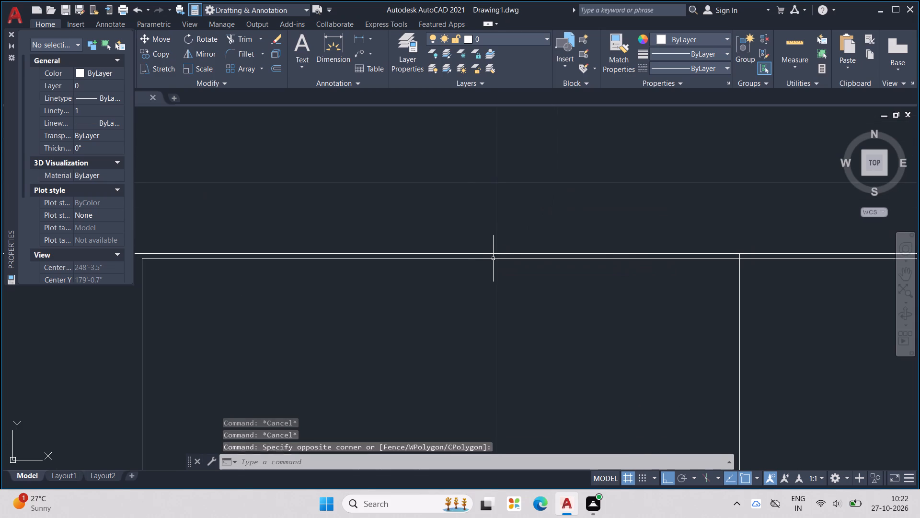
pyautogui.click(494, 260)
pyautogui.click(498, 256)
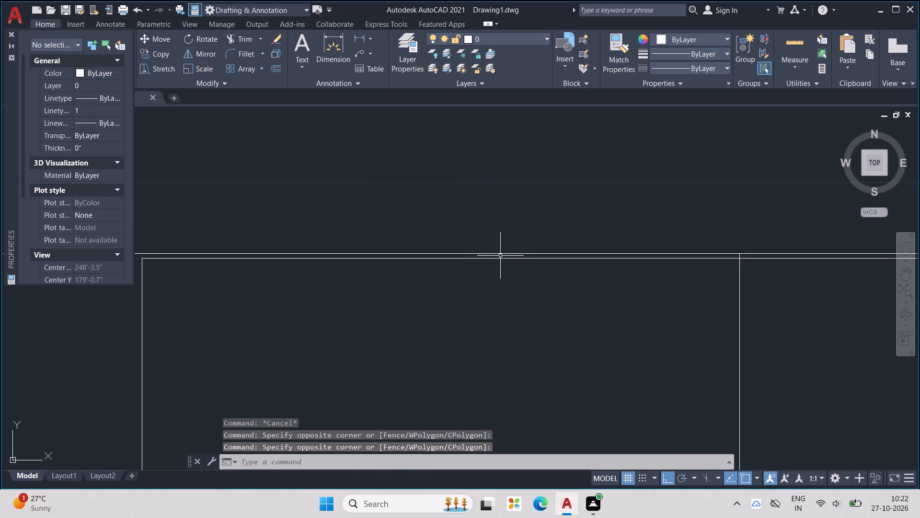
pyautogui.click(501, 257)
pyautogui.scroll(3, 635, 253)
pyautogui.scroll(2, 597, 265)
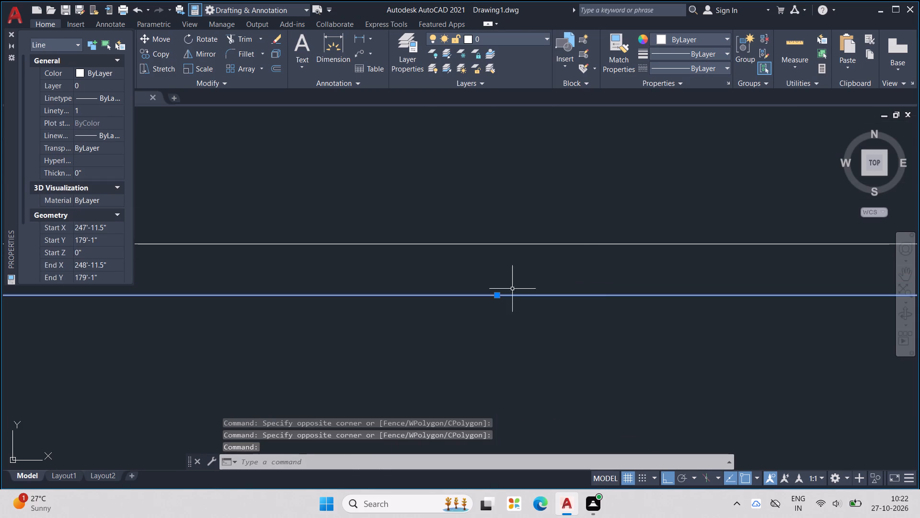
pyautogui.moveTo(498, 298); pyautogui.dragTo(506, 244)
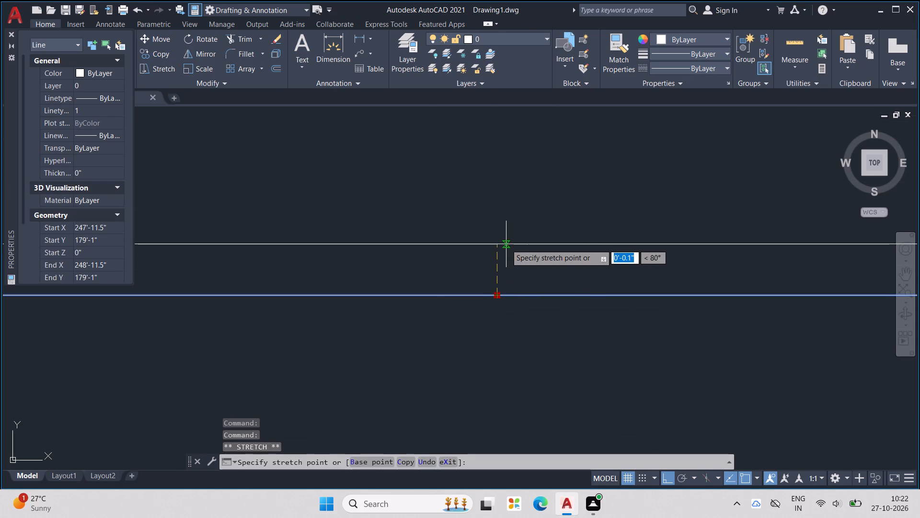
pyautogui.click(506, 244)
pyautogui.scroll(-10, 506, 243)
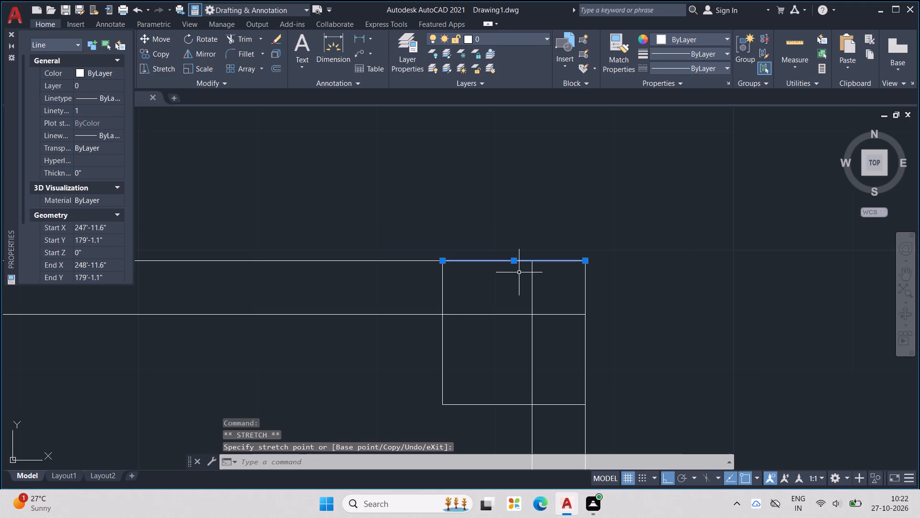
pyautogui.press('Escape')
# Stretch the upper end of that column's left edge up to meet the outer horizontal wall line.
pyautogui.scroll(2, 460, 264)
pyautogui.scroll(2, 493, 288)
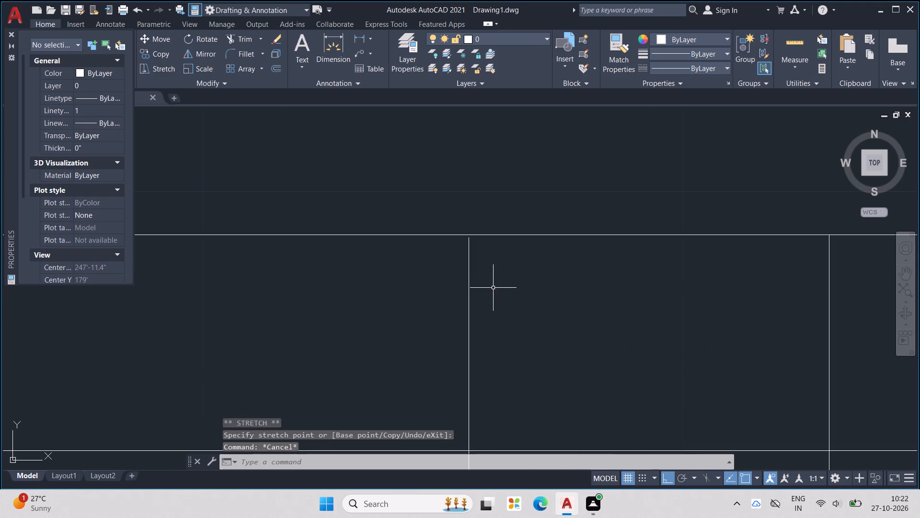
pyautogui.scroll(2, 475, 278)
pyautogui.click(456, 265)
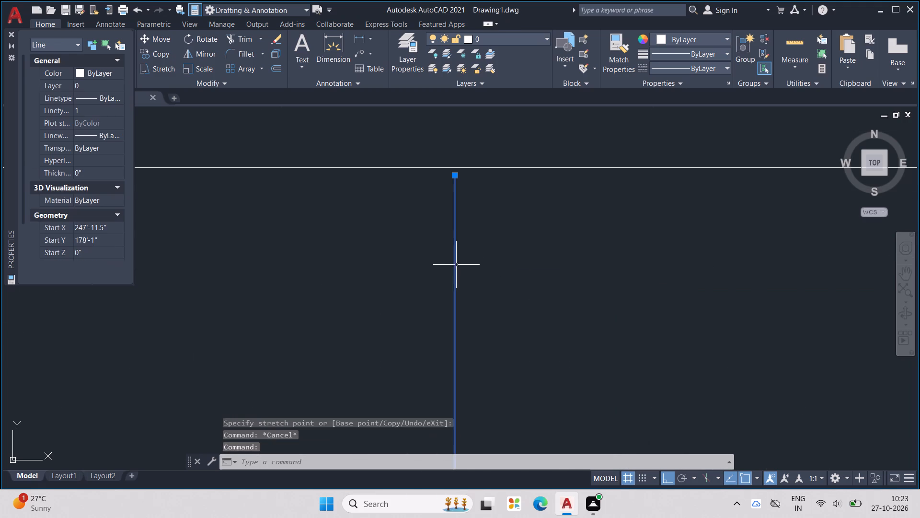
pyautogui.moveTo(464, 244); pyautogui.dragTo(477, 316, button='middle')
pyautogui.scroll(3, 479, 263)
pyautogui.moveTo(444, 240); pyautogui.dragTo(468, 333, button='middle')
pyautogui.moveTo(458, 295); pyautogui.dragTo(459, 274)
pyautogui.moveTo(459, 274); pyautogui.dragTo(459, 268)
pyautogui.click(459, 266)
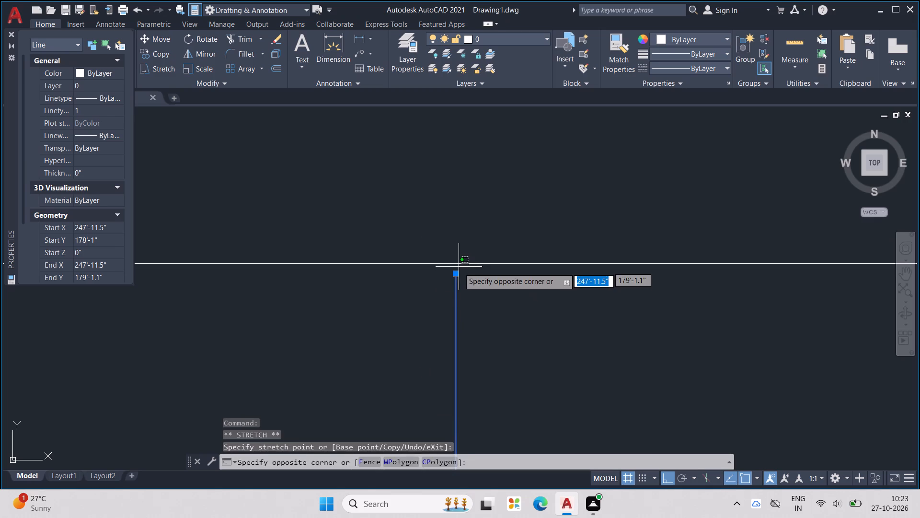
pyautogui.moveTo(455, 278); pyautogui.dragTo(456, 273)
pyautogui.moveTo(456, 273); pyautogui.dragTo(457, 267)
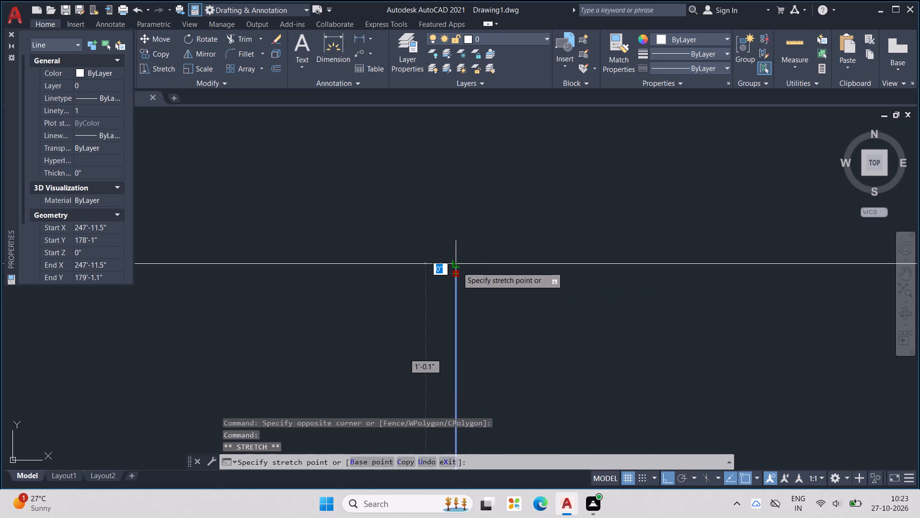
pyautogui.moveTo(457, 267); pyautogui.dragTo(457, 263)
pyautogui.click(458, 262)
pyautogui.scroll(-8, 460, 259)
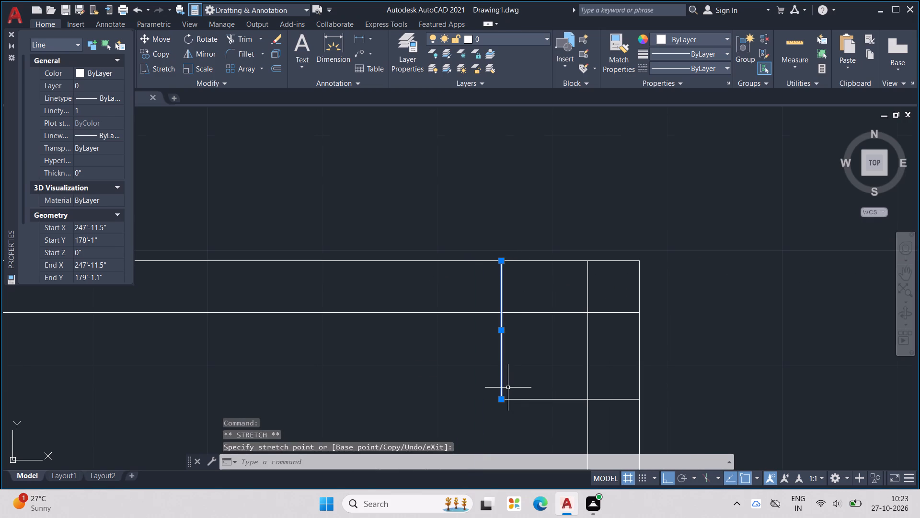
pyautogui.press('Escape')
pyautogui.press('Escape')
# Move the same column's right edge outward onto the outer vertical wall line.
pyautogui.moveTo(553, 404); pyautogui.dragTo(507, 391, button='middle')
pyautogui.scroll(5, 621, 304)
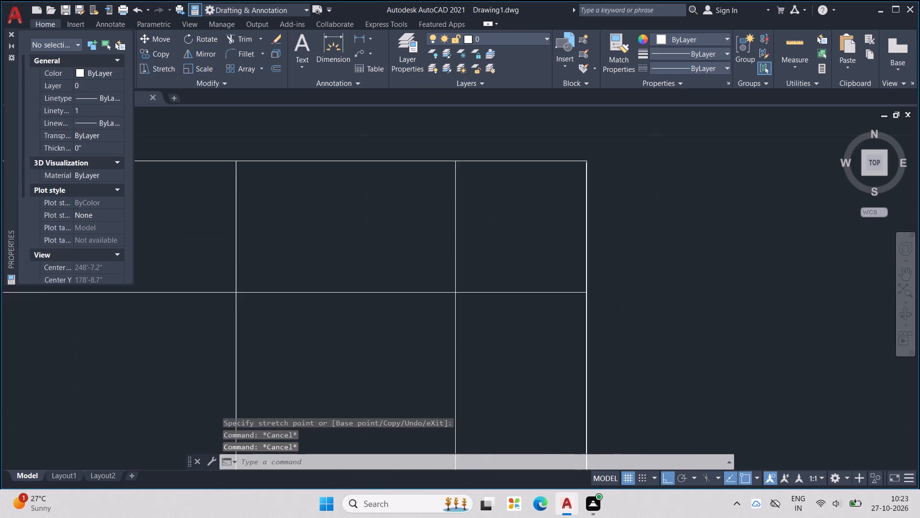
pyautogui.moveTo(625, 314); pyautogui.dragTo(523, 336, button='middle')
pyautogui.scroll(2, 615, 327)
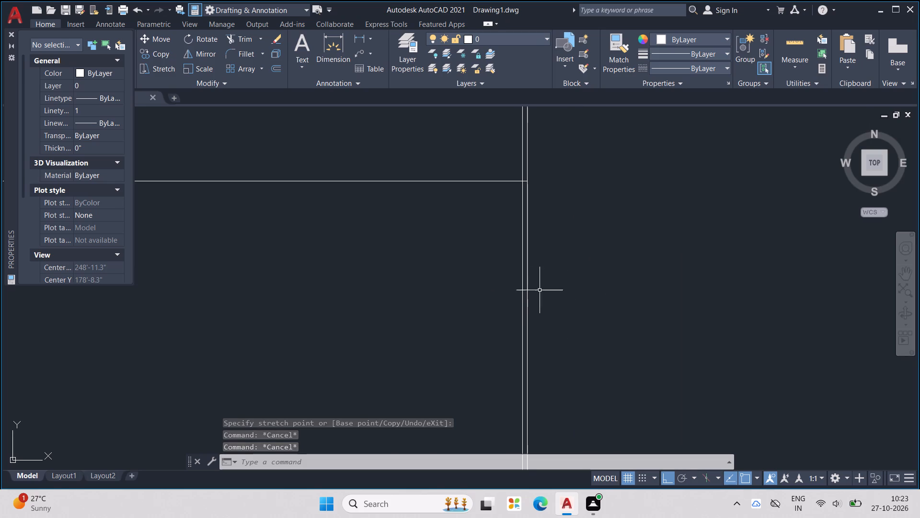
pyautogui.scroll(-3, 524, 290)
pyautogui.moveTo(517, 263); pyautogui.dragTo(524, 387, button='middle')
pyautogui.scroll(-1, 517, 263)
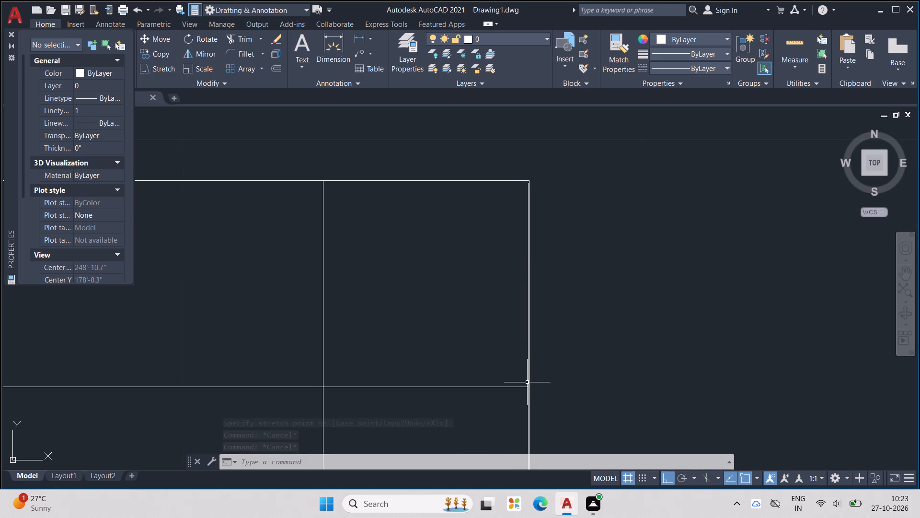
pyautogui.scroll(2, 527, 259)
pyautogui.click(529, 265)
pyautogui.scroll(1, 570, 309)
pyautogui.moveTo(571, 306); pyautogui.dragTo(578, 274, button='middle')
pyautogui.scroll(-3, 581, 268)
pyautogui.moveTo(593, 387); pyautogui.dragTo(605, 311, button='middle')
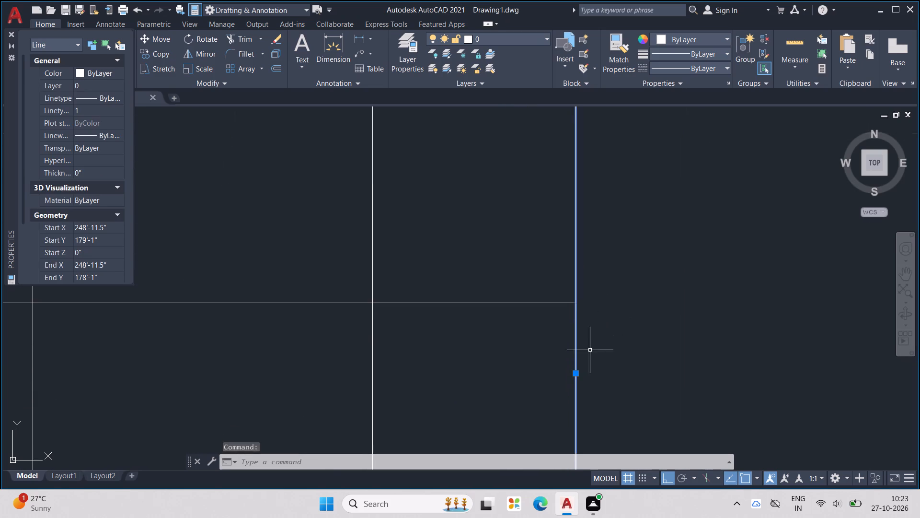
pyautogui.scroll(2, 581, 364)
pyautogui.moveTo(580, 412); pyautogui.dragTo(597, 330, button='middle')
pyautogui.scroll(5, 585, 312)
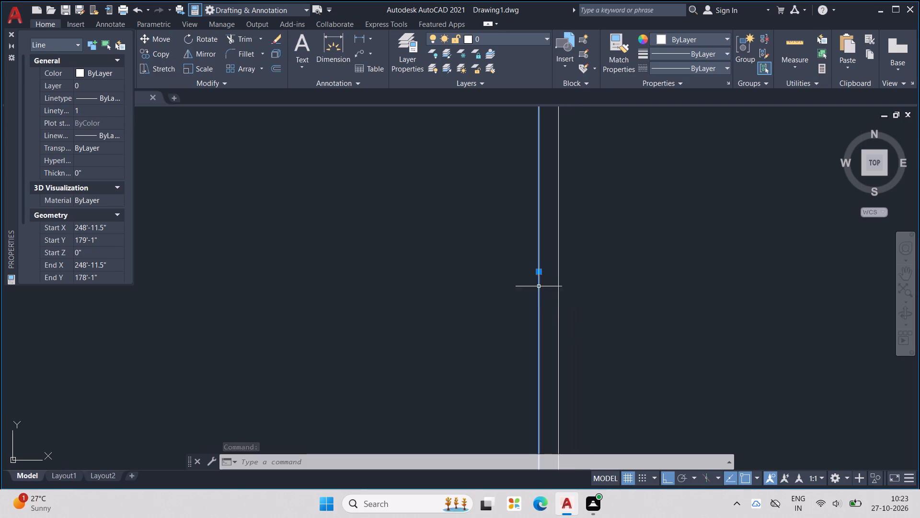
pyautogui.scroll(2, 535, 284)
pyautogui.moveTo(535, 284); pyautogui.dragTo(535, 324, button='middle')
pyautogui.scroll(2, 535, 313)
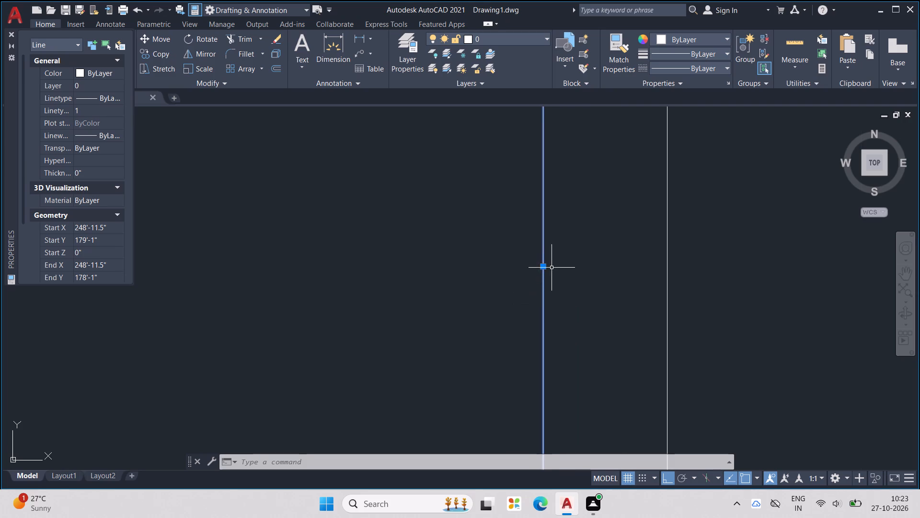
pyautogui.click(540, 268)
pyautogui.moveTo(541, 266); pyautogui.dragTo(547, 264)
pyautogui.moveTo(543, 265); pyautogui.dragTo(640, 278)
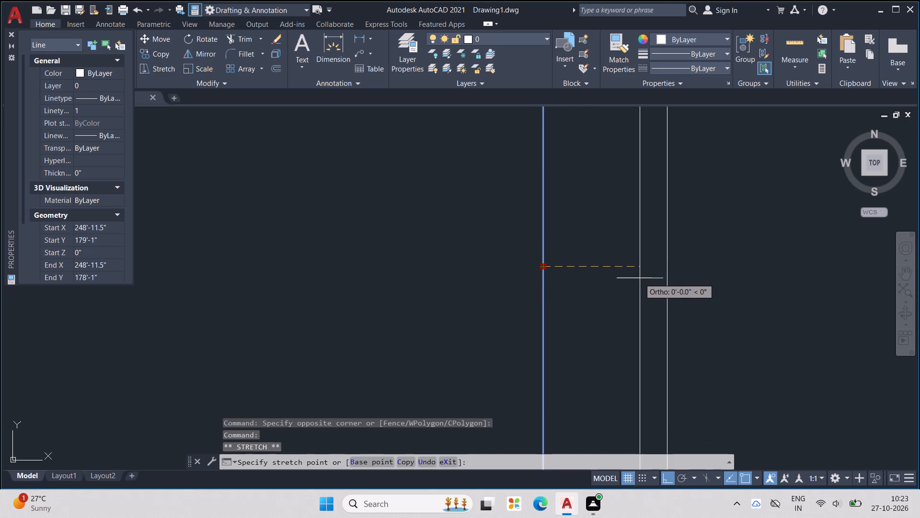
pyautogui.moveTo(640, 278); pyautogui.dragTo(524, 314)
pyautogui.moveTo(640, 278); pyautogui.dragTo(508, 325, button='middle')
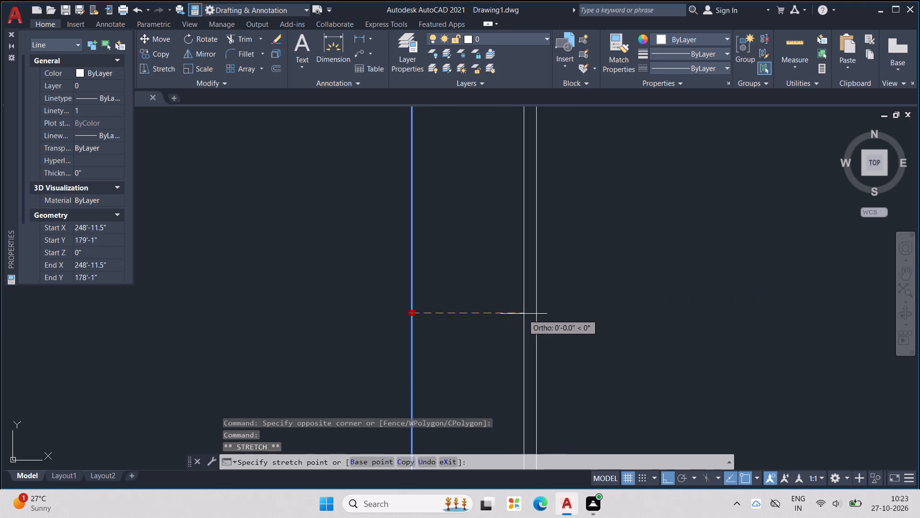
pyautogui.moveTo(524, 314); pyautogui.dragTo(539, 312)
pyautogui.click(539, 312)
pyautogui.scroll(-7, 539, 304)
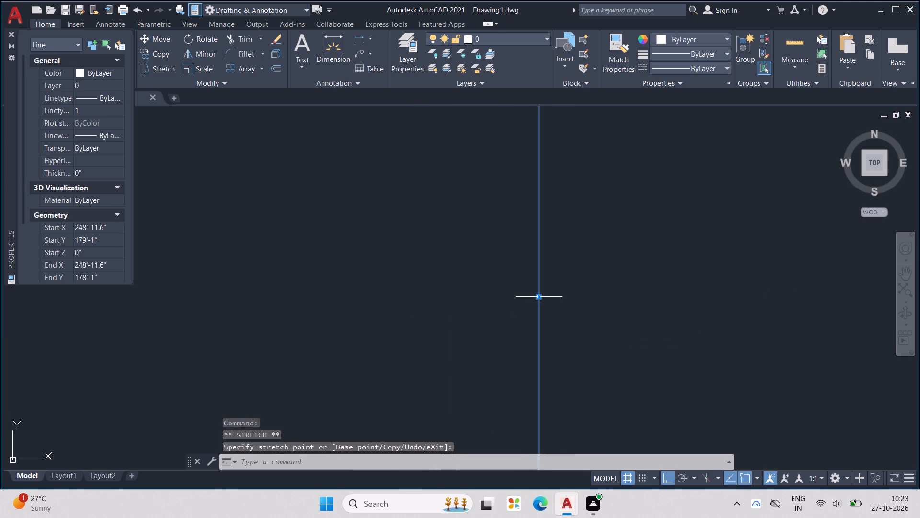
pyautogui.scroll(-8, 543, 293)
pyautogui.press('Escape')
pyautogui.press('Escape')
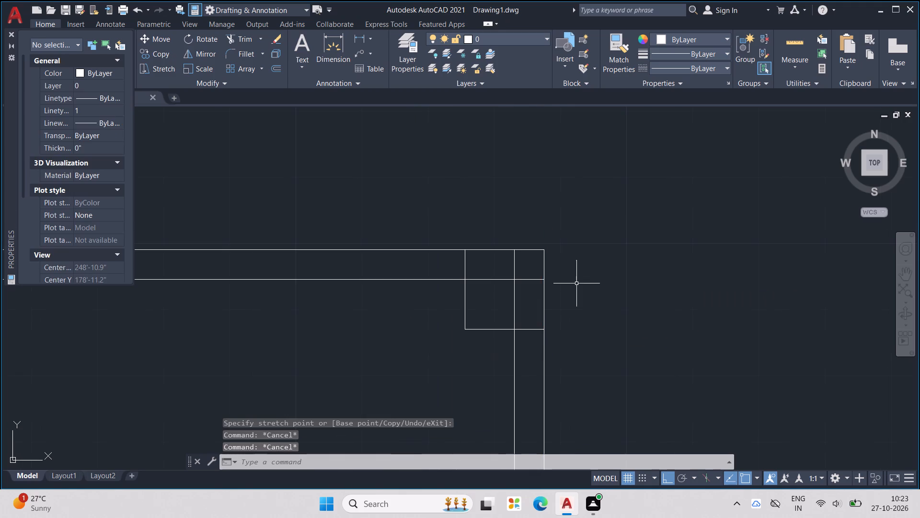
# Trim the wall lines running inside the column at the lower interior wall's right corner.
pyautogui.scroll(2, 556, 273)
pyautogui.scroll(3, 511, 268)
pyautogui.scroll(-6, 513, 266)
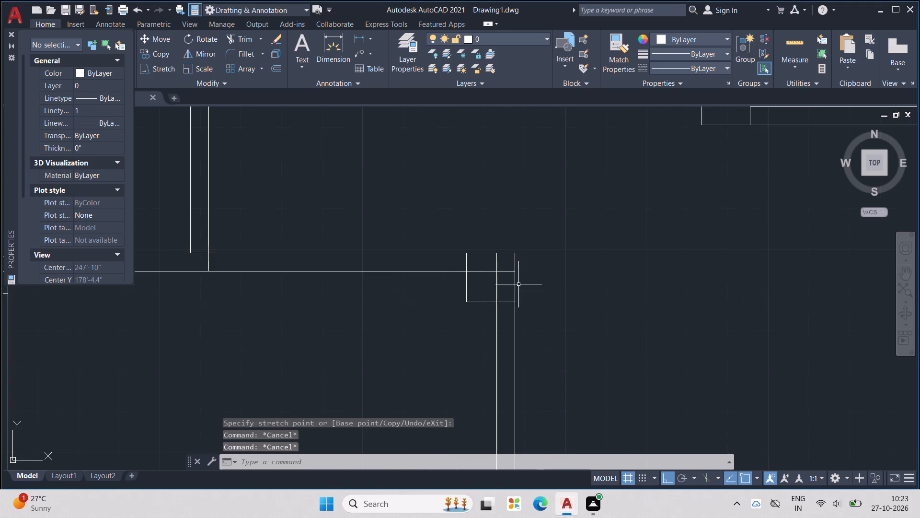
pyautogui.scroll(-3, 503, 352)
pyautogui.scroll(2, 503, 386)
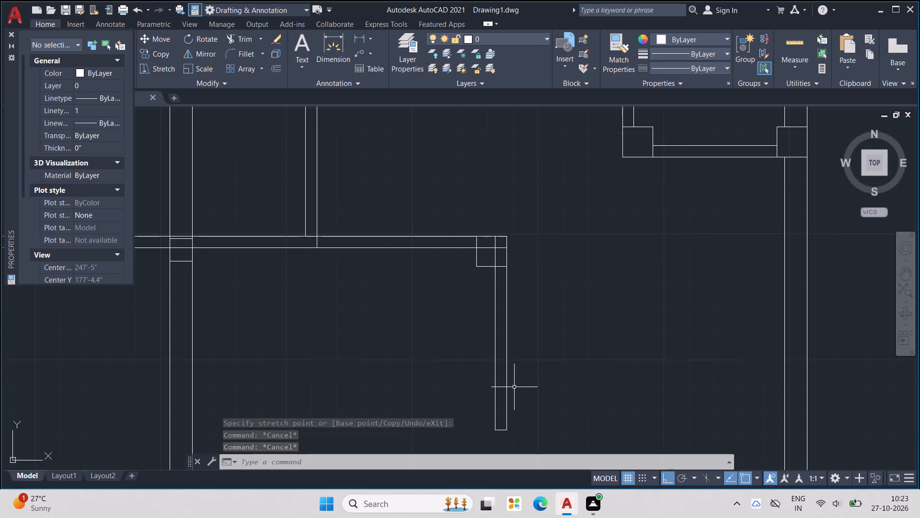
pyautogui.press('Escape')
pyautogui.press('Escape')
pyautogui.press('Escape')
pyautogui.press('Escape')
pyautogui.press('t')
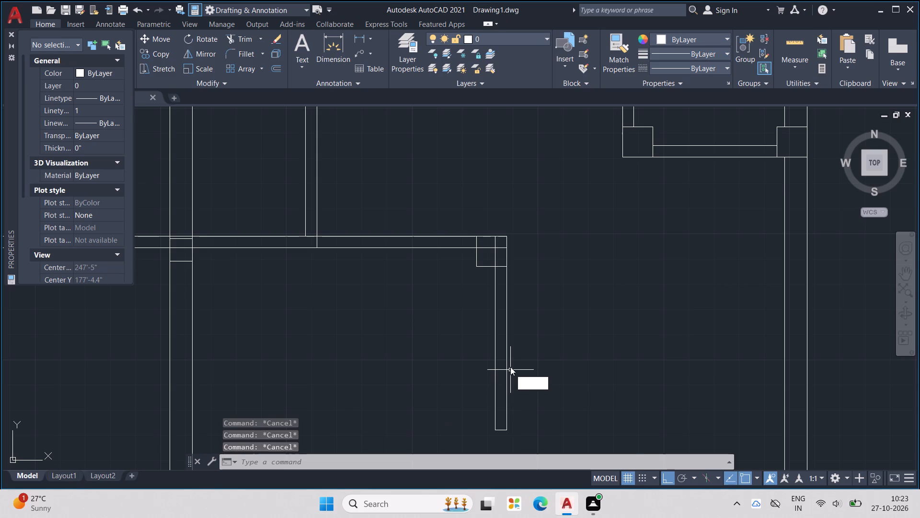
pyautogui.press('r')
pyautogui.press('Return')
pyautogui.scroll(2, 498, 281)
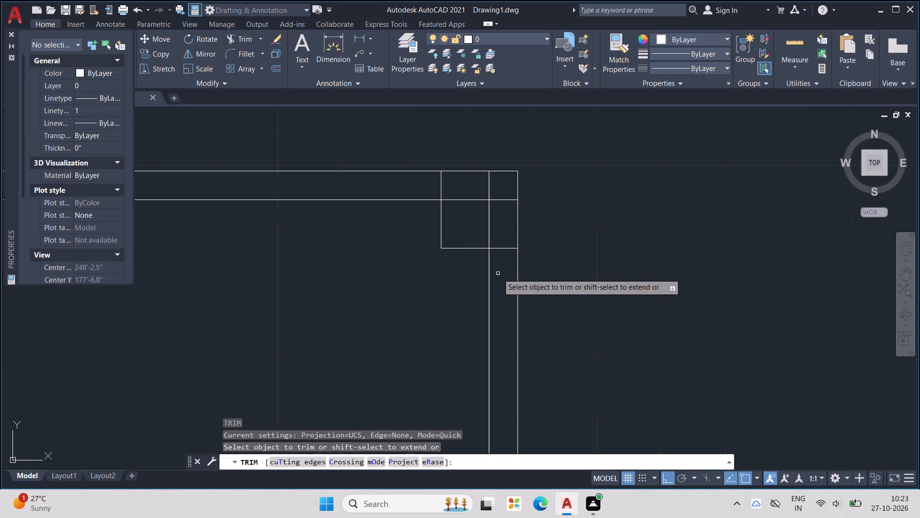
pyautogui.moveTo(506, 217); pyautogui.dragTo(529, 285, button='middle')
pyautogui.scroll(1, 511, 269)
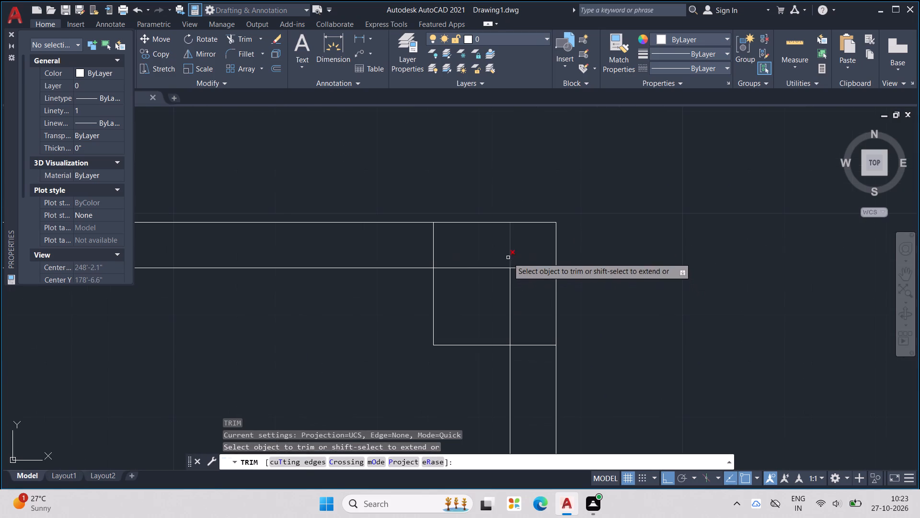
pyautogui.moveTo(507, 257); pyautogui.dragTo(496, 258)
# Trim the lower interior wall's bottom line where it crosses the column on the central wall.
pyautogui.scroll(-6, 502, 253)
pyautogui.scroll(3, 425, 256)
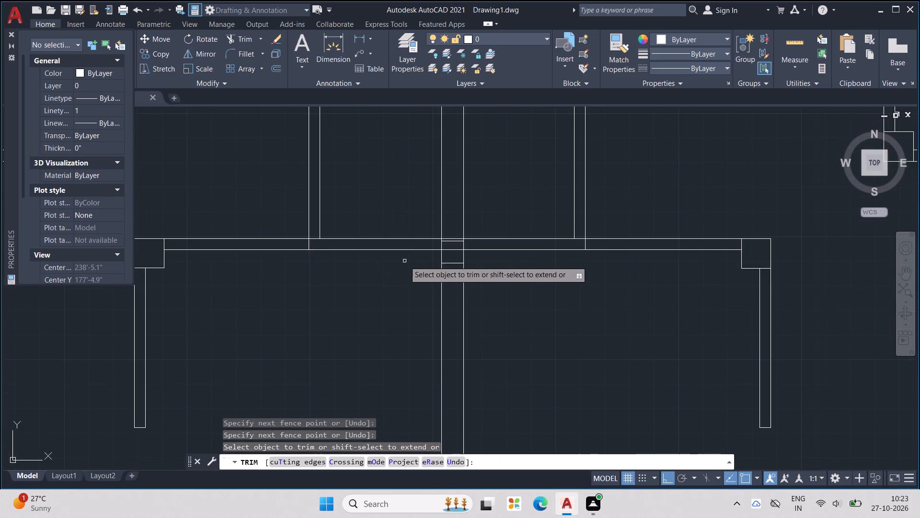
pyautogui.moveTo(404, 269); pyautogui.dragTo(439, 298, button='middle')
pyautogui.scroll(2, 483, 273)
pyautogui.moveTo(483, 273); pyautogui.dragTo(482, 293)
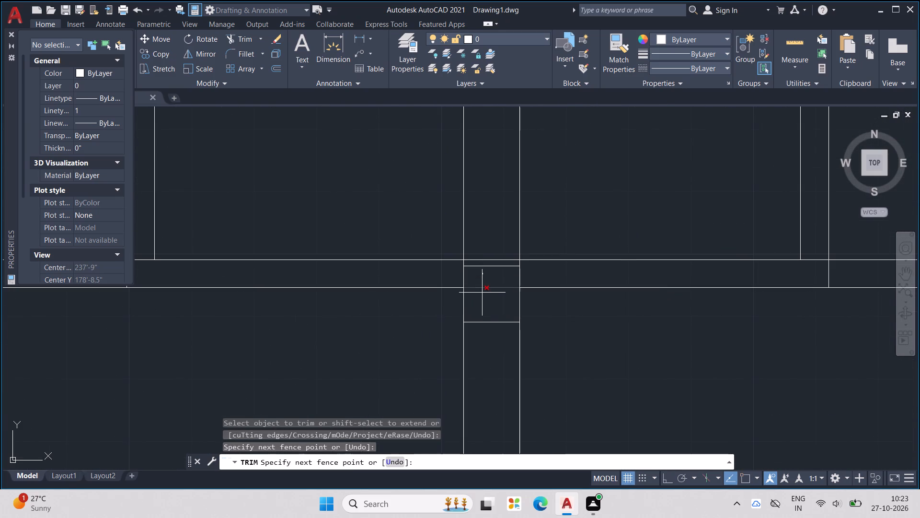
pyautogui.moveTo(482, 293); pyautogui.dragTo(482, 299)
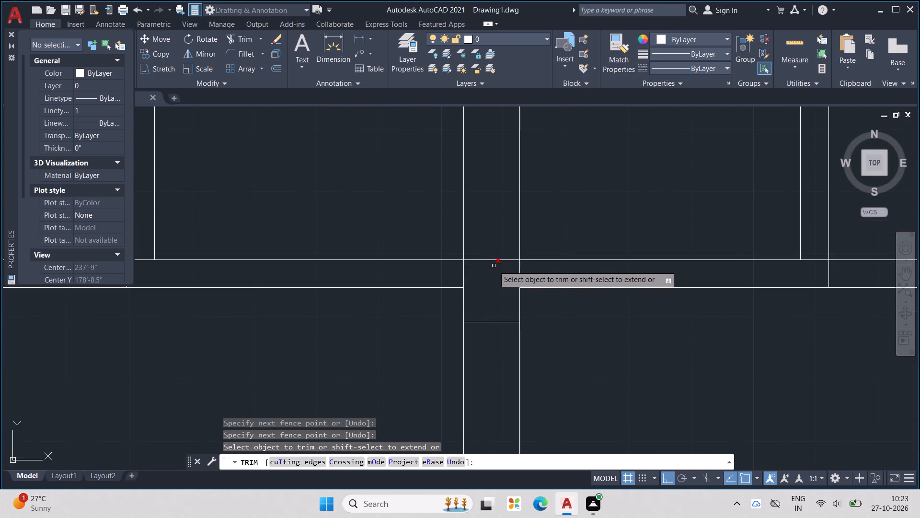
# Trim the short partition stubs' upper line where it crosses the vertical interior walls on both sides of the central wall.
pyautogui.scroll(-3, 479, 290)
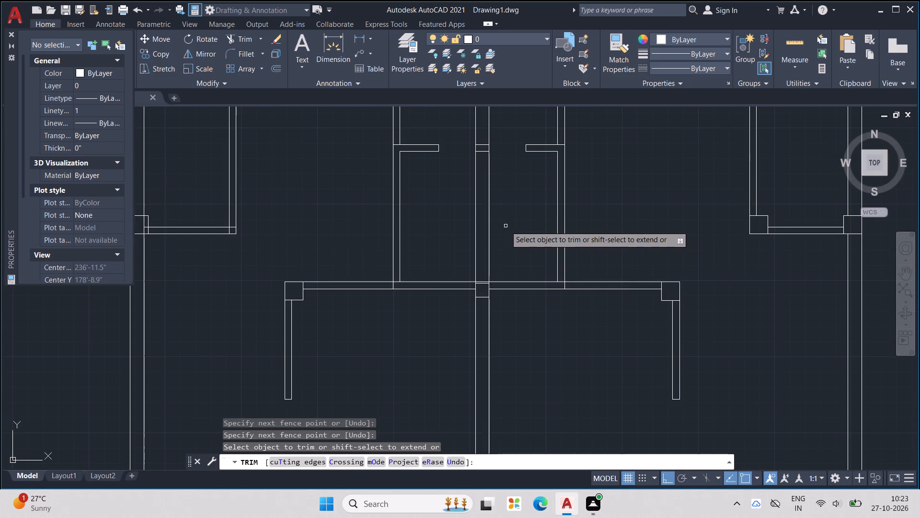
pyautogui.moveTo(507, 226); pyautogui.dragTo(522, 290, button='middle')
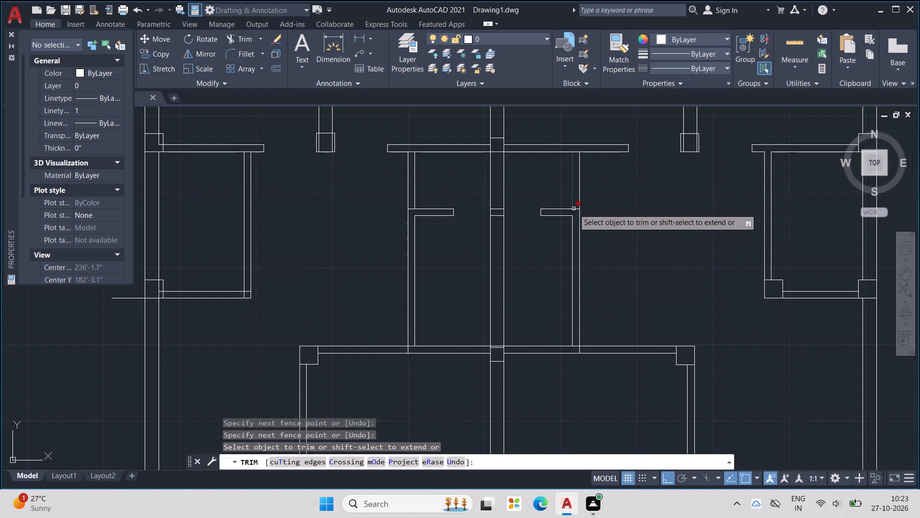
pyautogui.click(575, 209)
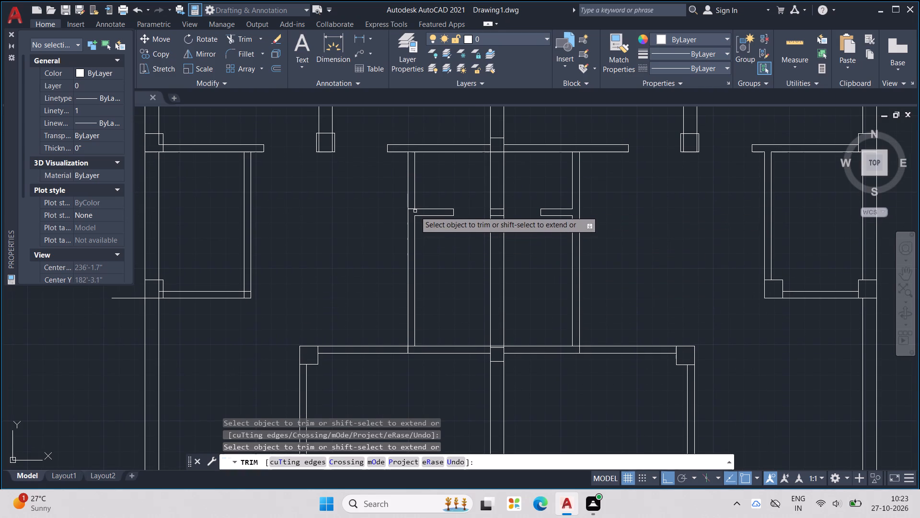
pyautogui.click(412, 209)
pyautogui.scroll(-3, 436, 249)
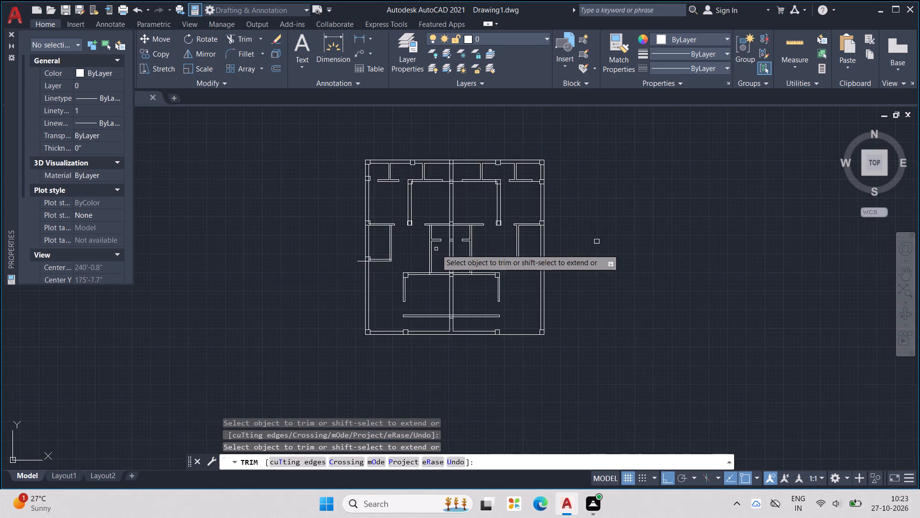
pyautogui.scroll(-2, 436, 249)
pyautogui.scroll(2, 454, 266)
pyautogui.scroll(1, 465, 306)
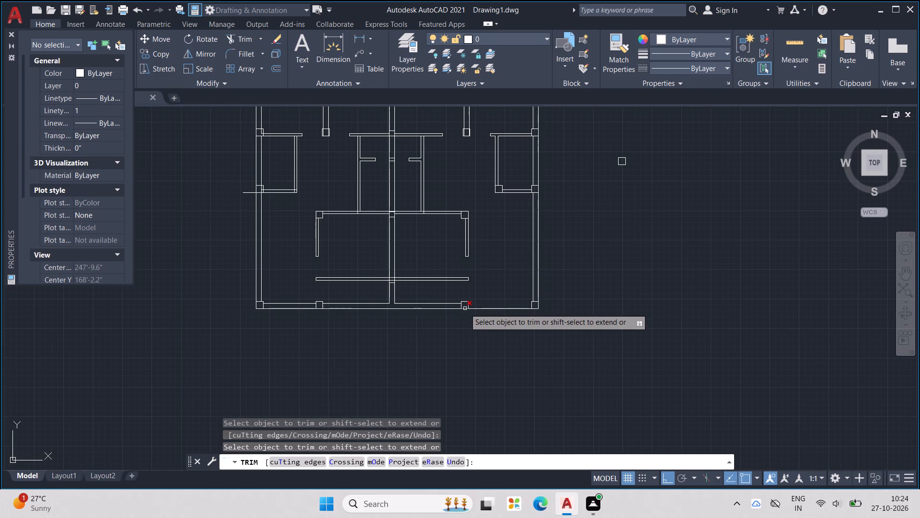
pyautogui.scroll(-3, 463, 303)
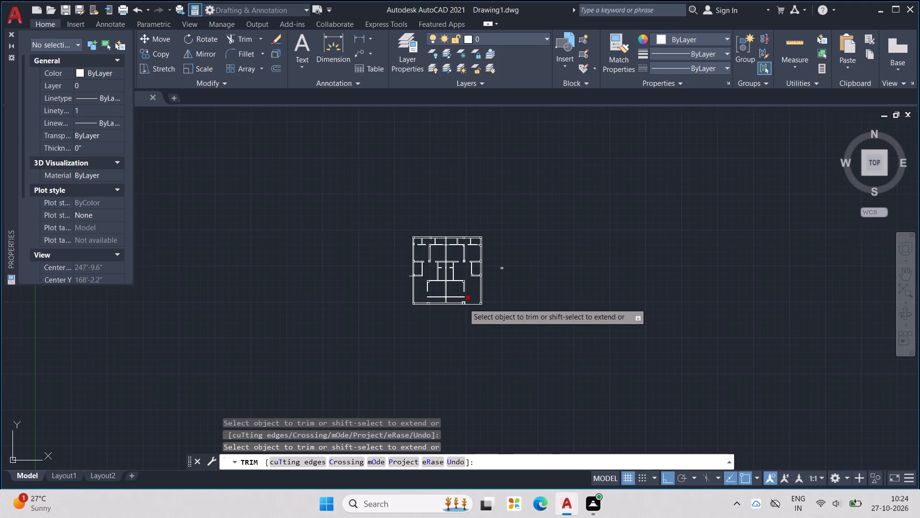
# Copy the column outline at the lower interior wall's left corner to the lower right corner of the left side room.
pyautogui.scroll(3, 409, 267)
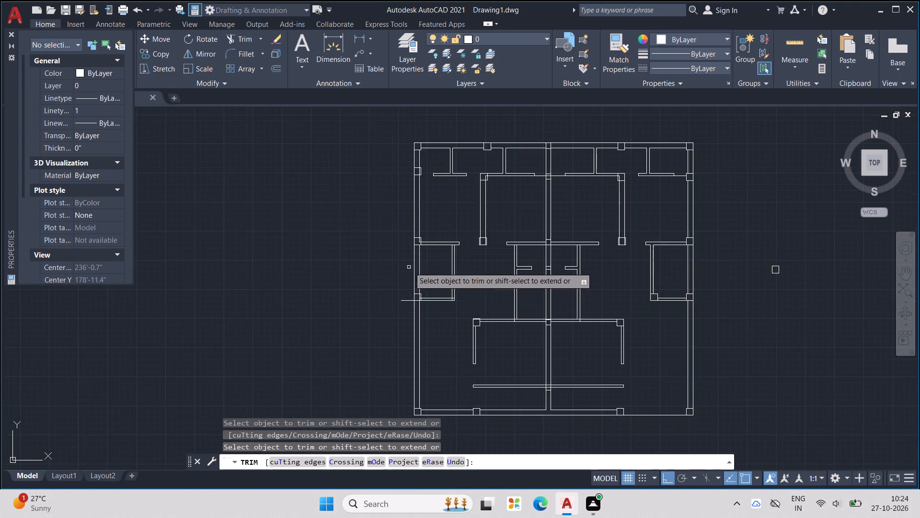
pyautogui.scroll(1, 429, 289)
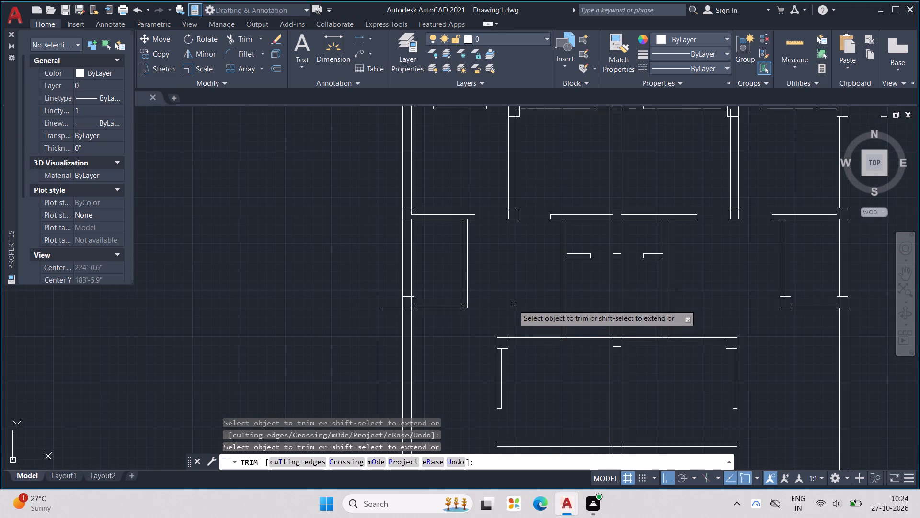
pyautogui.press('Escape')
pyautogui.scroll(2, 500, 353)
pyautogui.scroll(3, 491, 309)
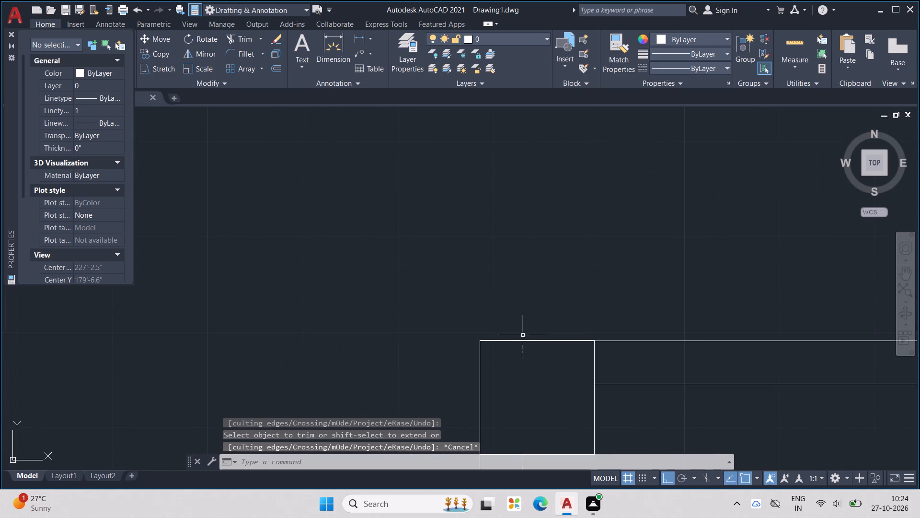
pyautogui.scroll(-3, 499, 307)
pyautogui.moveTo(469, 284); pyautogui.dragTo(456, 377)
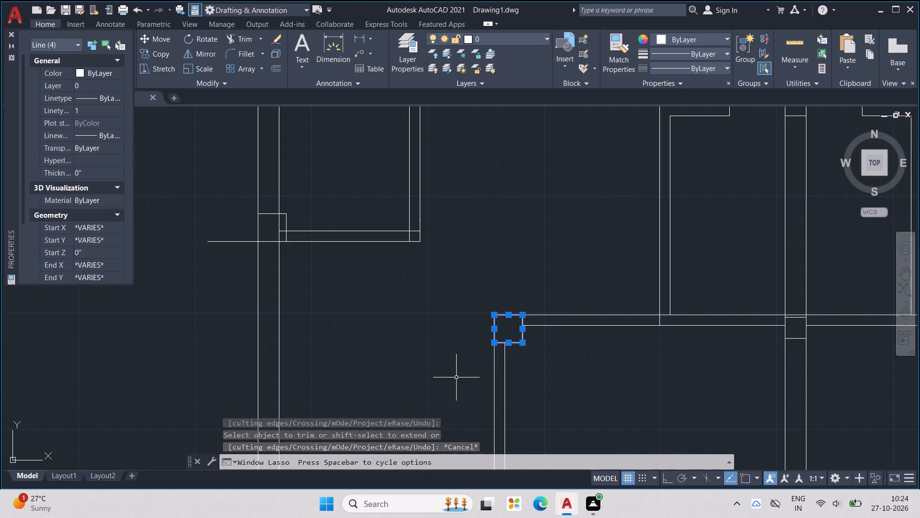
pyautogui.hotkey('ctrl', 'c')
pyautogui.hotkey('ctrl', 'v')
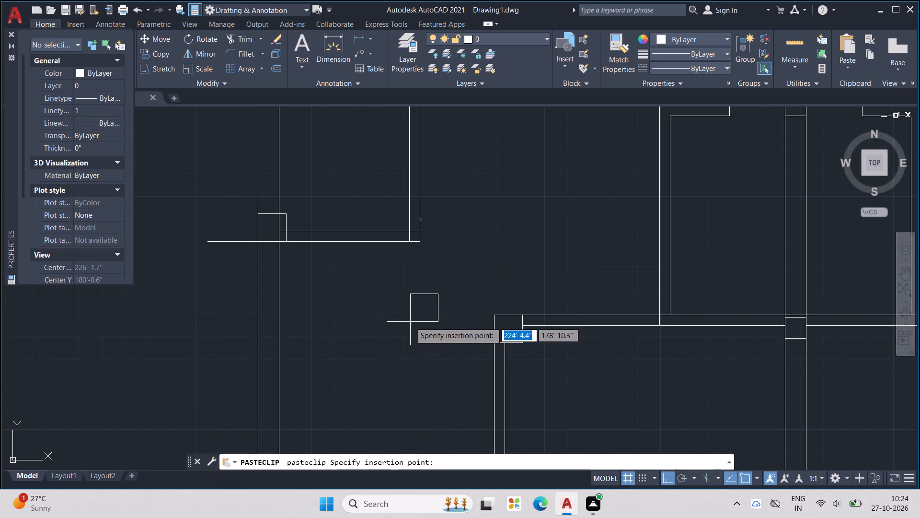
pyautogui.scroll(1, 403, 246)
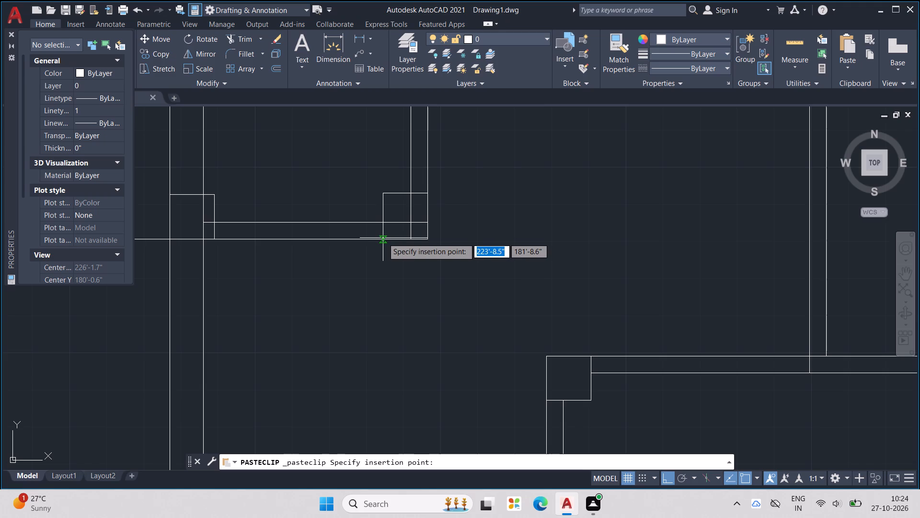
pyautogui.click(383, 238)
pyautogui.press('Escape')
pyautogui.press('Escape')
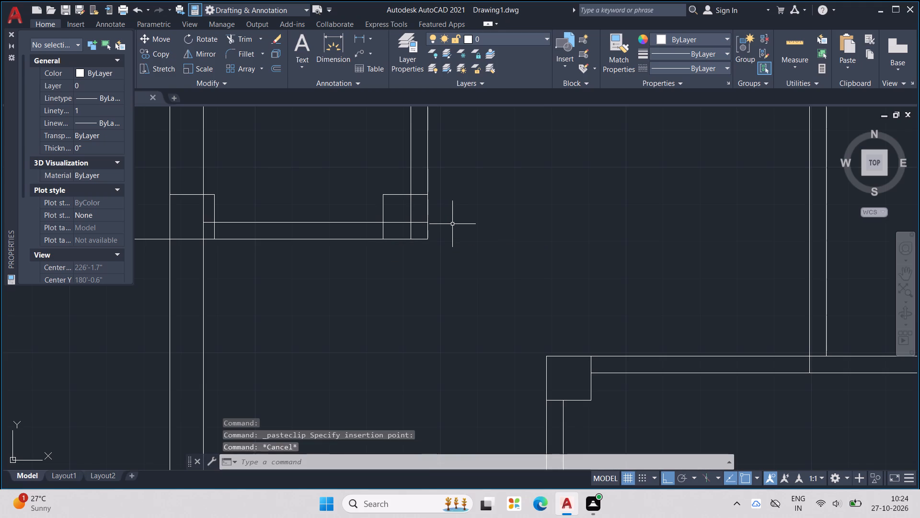
# Trim the wall lines running inside the new column at the left side room's lower right corner.
pyautogui.write('TR')
pyautogui.press('Return')
pyautogui.scroll(1, 413, 218)
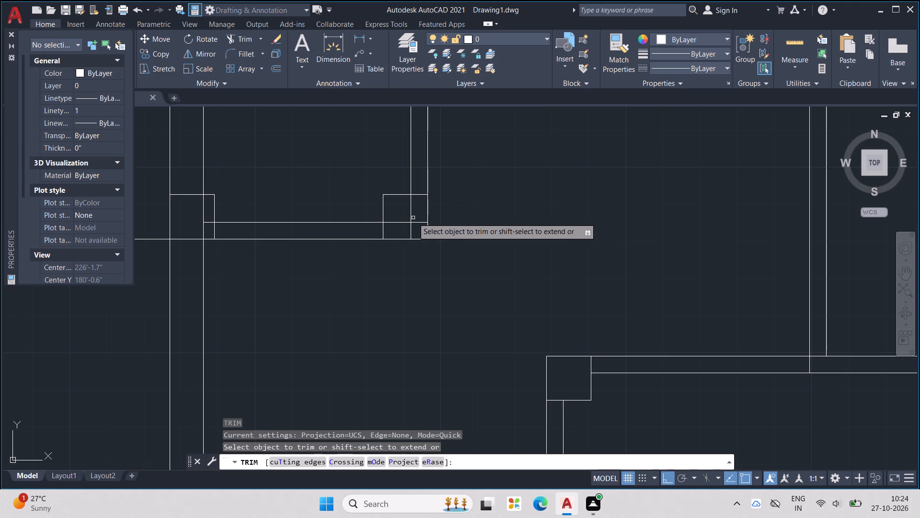
pyautogui.scroll(1, 413, 218)
pyautogui.moveTo(402, 215); pyautogui.dragTo(414, 247)
pyautogui.moveTo(417, 229); pyautogui.dragTo(375, 236)
pyautogui.moveTo(374, 236); pyautogui.dragTo(396, 255)
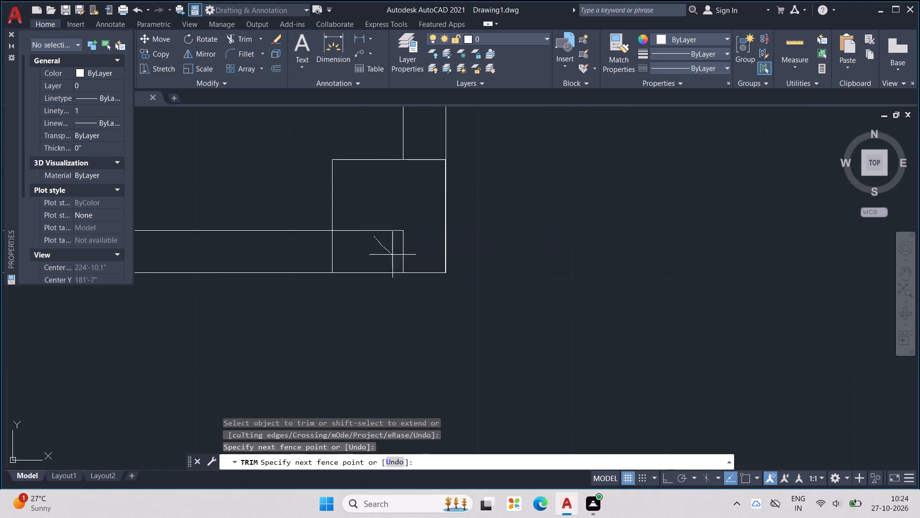
pyautogui.moveTo(396, 255); pyautogui.dragTo(409, 254)
pyautogui.moveTo(397, 207); pyautogui.dragTo(381, 241)
# Trim the left side room's bottom line projecting past the outer wall and the wall lines inside its lower left column.
pyautogui.scroll(-5, 390, 231)
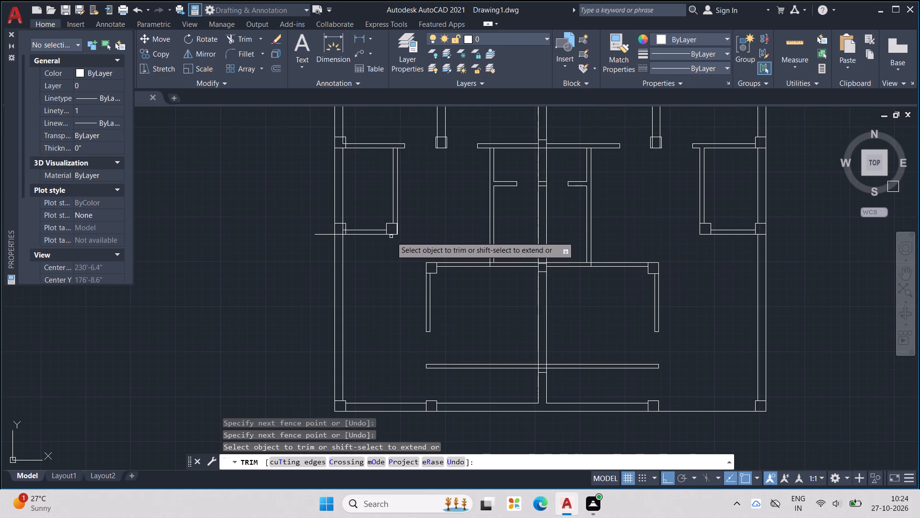
pyautogui.scroll(-2, 387, 271)
pyautogui.scroll(4, 355, 255)
pyautogui.scroll(2, 394, 258)
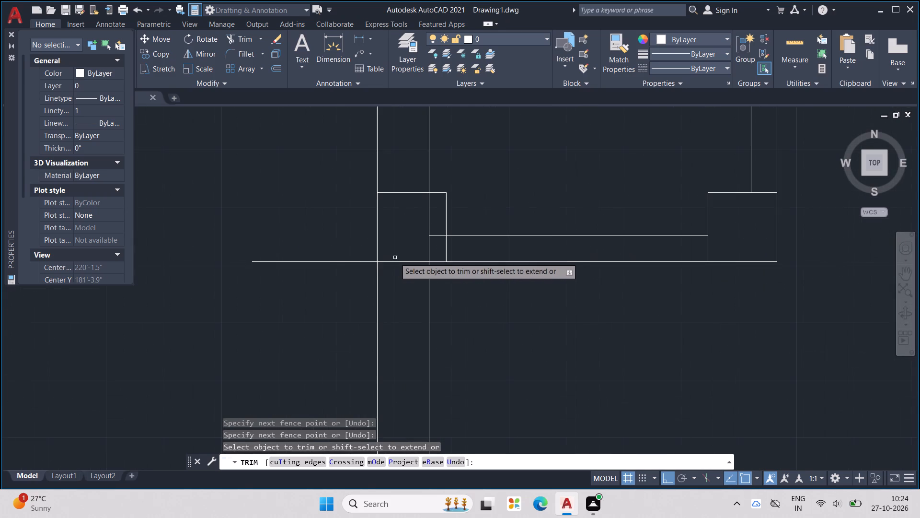
pyautogui.moveTo(347, 250); pyautogui.dragTo(355, 277)
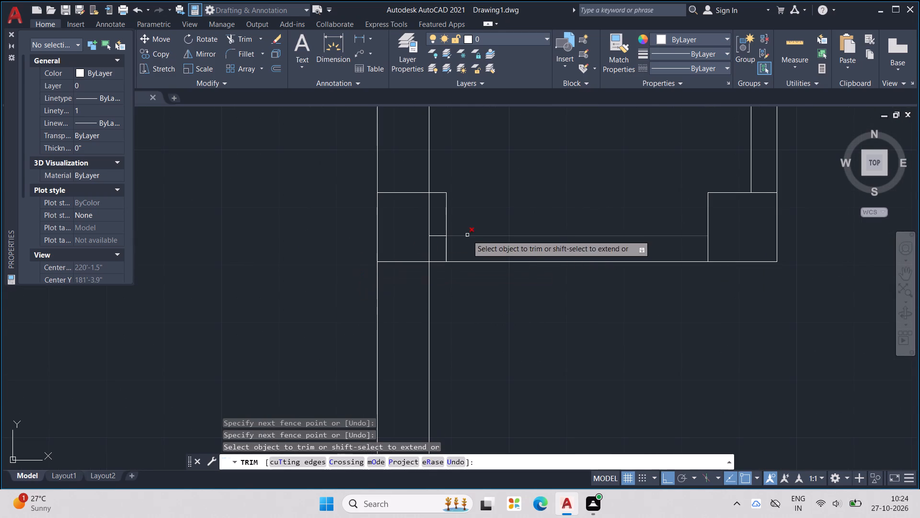
pyautogui.click(430, 232)
pyautogui.click(433, 235)
pyautogui.moveTo(433, 241); pyautogui.dragTo(418, 244)
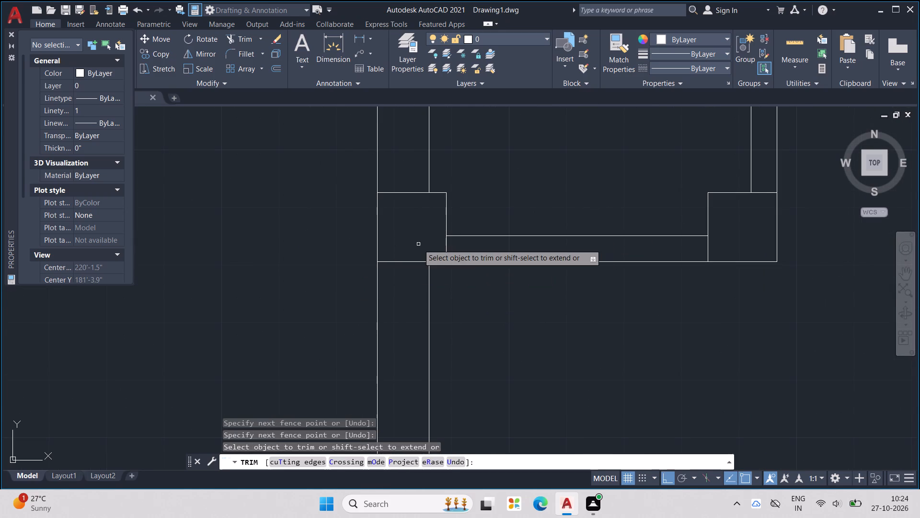
# Trim the wall lines running inside the column at the left side room's upper left corner.
pyautogui.scroll(-3, 418, 244)
pyautogui.scroll(-1, 431, 185)
pyautogui.moveTo(431, 185); pyautogui.dragTo(469, 288, button='middle')
pyautogui.scroll(2, 451, 231)
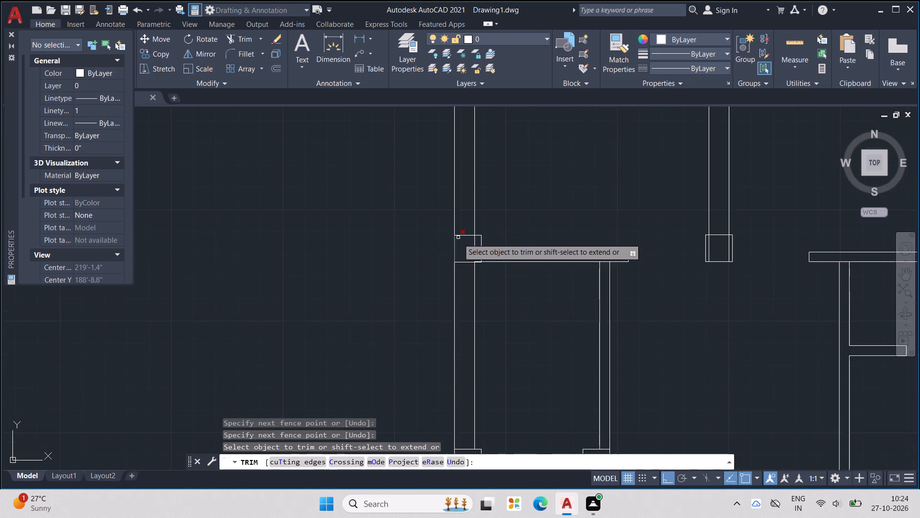
pyautogui.scroll(3, 461, 241)
pyautogui.moveTo(489, 251); pyautogui.dragTo(492, 256)
pyautogui.moveTo(495, 264); pyautogui.dragTo(499, 277)
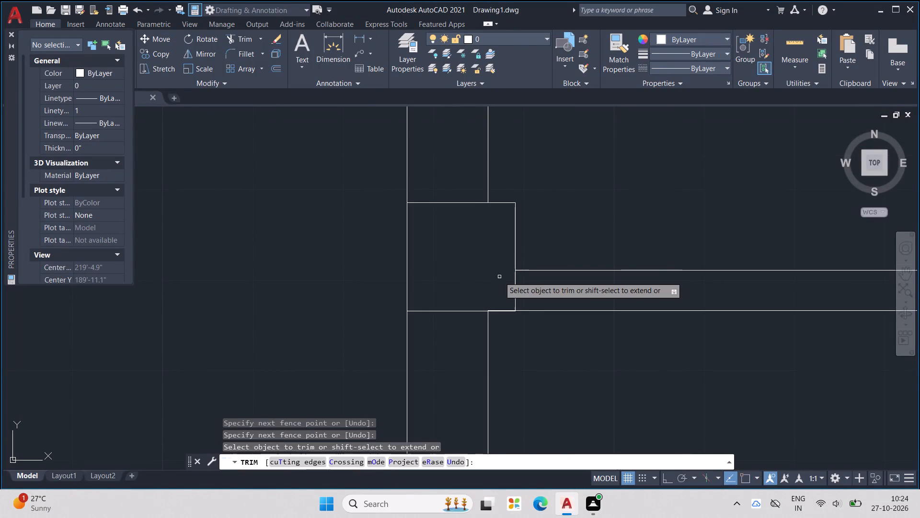
# Trim the inner wall line inside the column just below the plan's top left corner column.
pyautogui.scroll(-5, 499, 276)
pyautogui.moveTo(546, 192); pyautogui.dragTo(568, 301, button='middle')
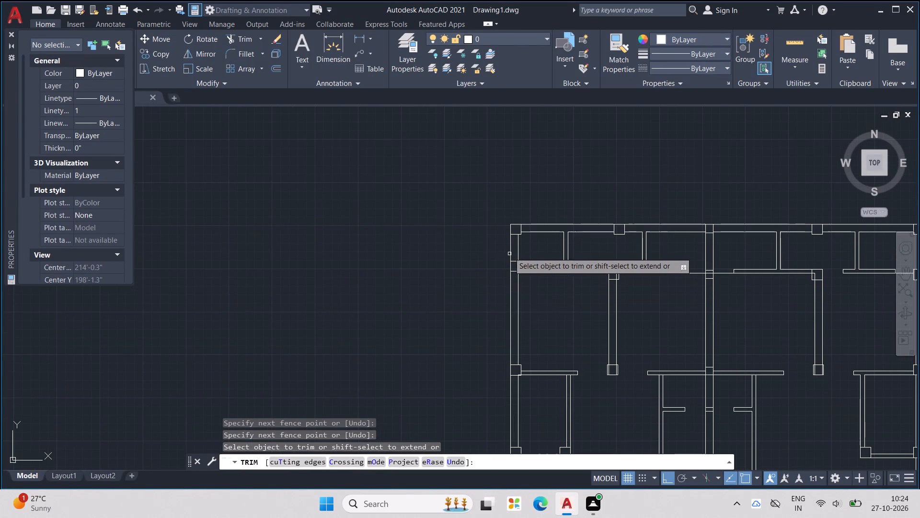
pyautogui.scroll(1, 512, 228)
pyautogui.scroll(2, 513, 289)
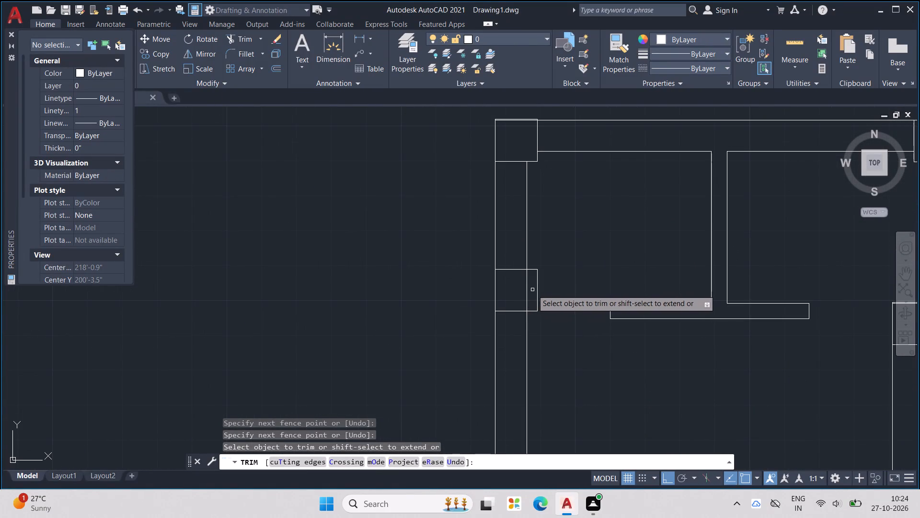
pyautogui.moveTo(529, 290); pyautogui.dragTo(516, 294)
# Trim the wall lines running inside the column at the upper interior wall's left corner.
pyautogui.scroll(-6, 515, 291)
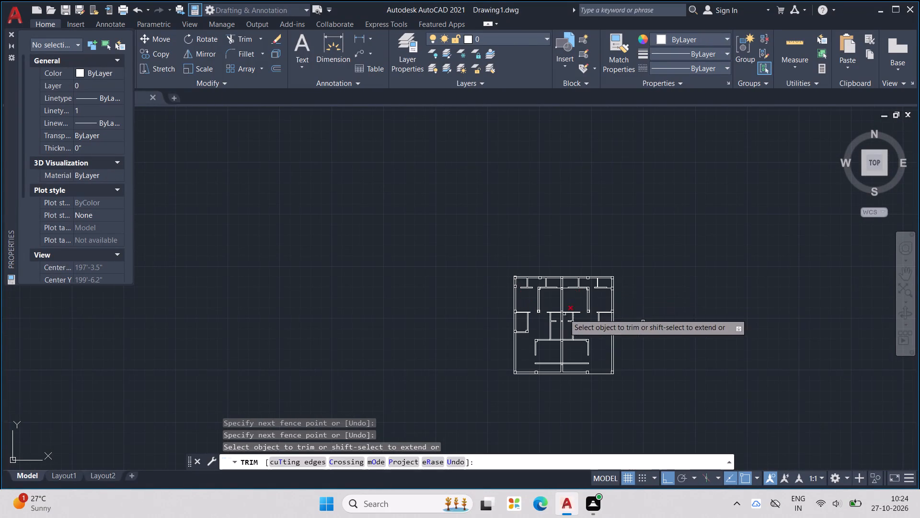
pyautogui.scroll(3, 549, 262)
pyautogui.scroll(4, 490, 374)
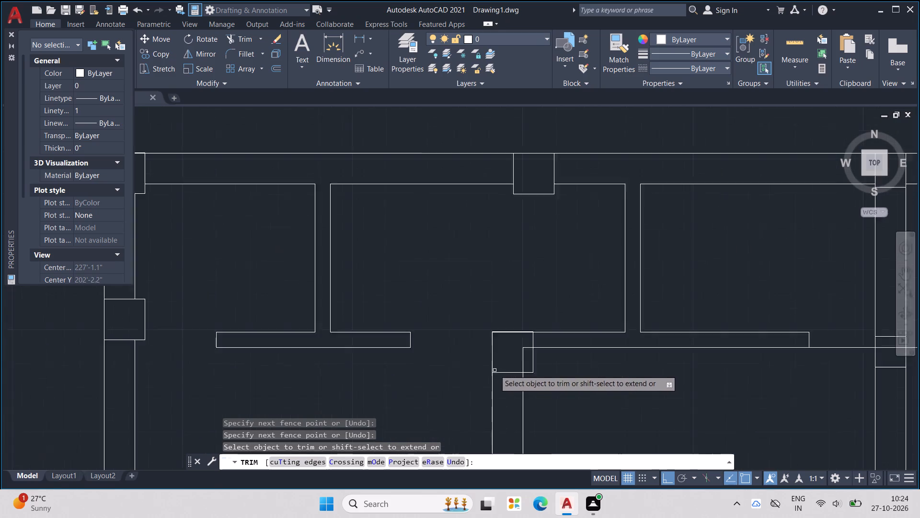
pyautogui.scroll(1, 495, 369)
pyautogui.click(563, 320)
pyautogui.moveTo(564, 324); pyautogui.dragTo(554, 361)
pyautogui.moveTo(556, 351); pyautogui.dragTo(560, 344)
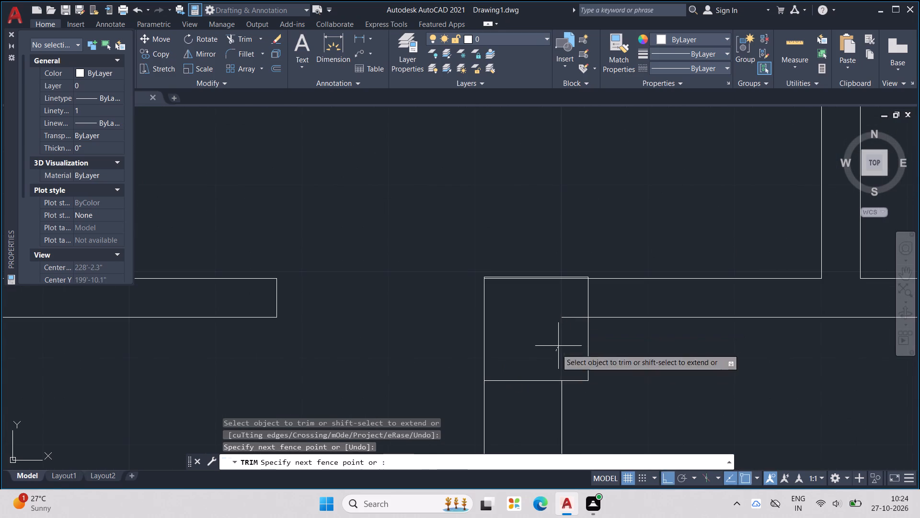
pyautogui.moveTo(560, 344); pyautogui.dragTo(565, 327)
pyautogui.moveTo(566, 323); pyautogui.dragTo(571, 311)
# Trim the same column's top edge and both side edges projecting above the interior wall's upper line.
pyautogui.scroll(4, 559, 270)
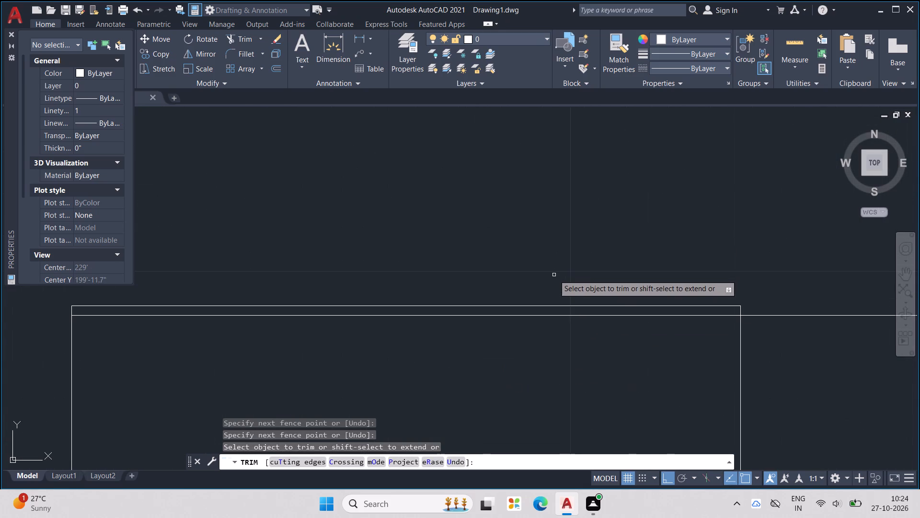
pyautogui.click(556, 306)
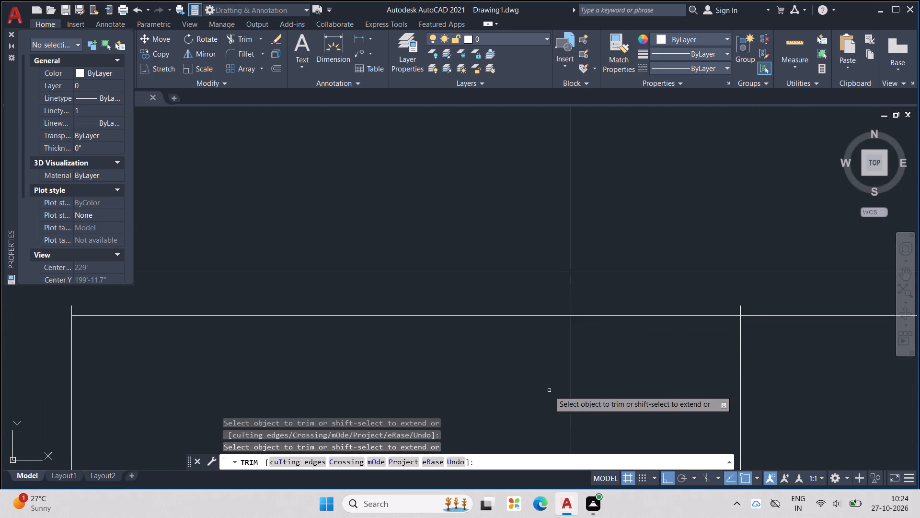
pyautogui.scroll(-2, 549, 390)
pyautogui.moveTo(545, 387); pyautogui.dragTo(410, 393, button='middle')
pyautogui.scroll(1, 499, 363)
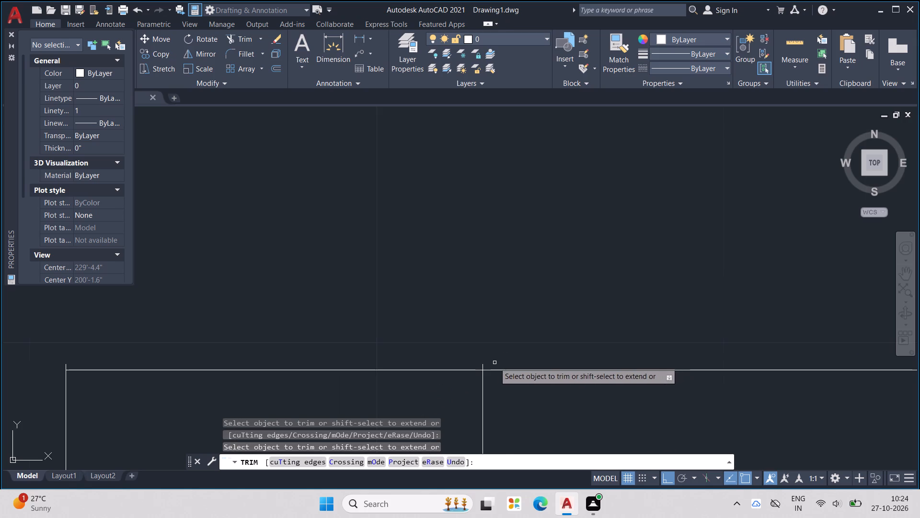
pyautogui.scroll(4, 492, 364)
pyautogui.moveTo(456, 378); pyautogui.dragTo(422, 374)
pyautogui.scroll(-6, 421, 367)
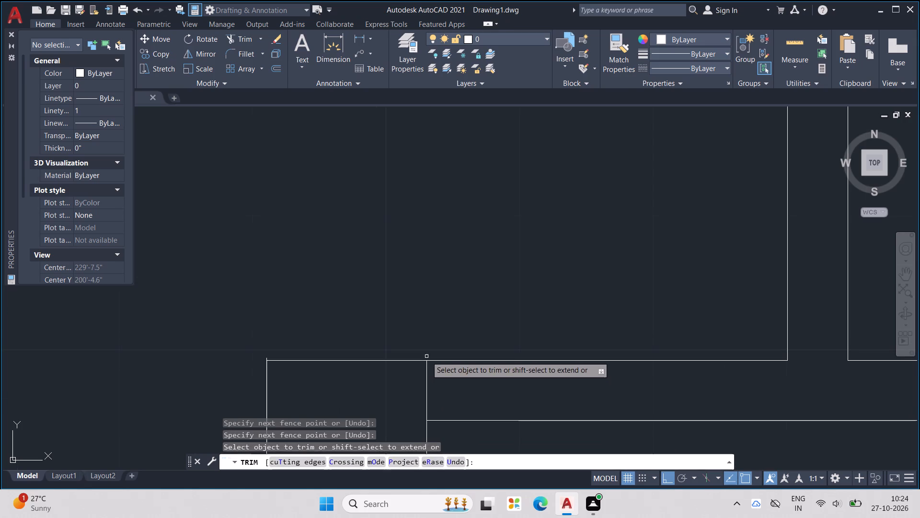
pyautogui.moveTo(391, 403); pyautogui.dragTo(661, 401, button='middle')
pyautogui.scroll(5, 524, 355)
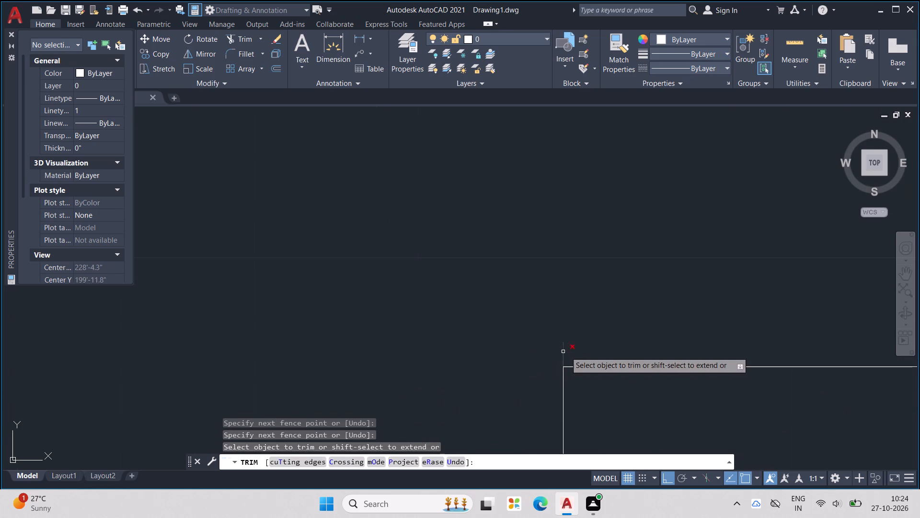
pyautogui.moveTo(579, 352); pyautogui.dragTo(536, 355)
# Trim the upper interior wall's lower line where it meets the column on the central wall.
pyautogui.scroll(-7, 535, 355)
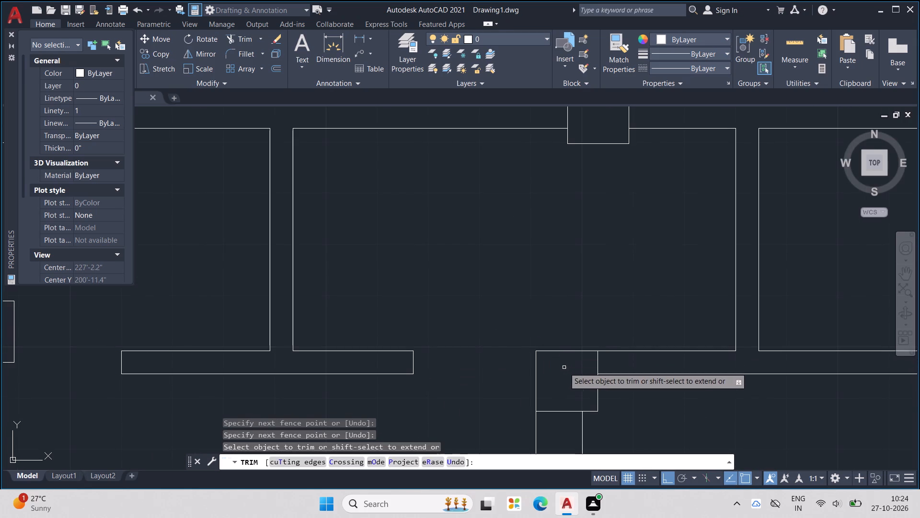
pyautogui.moveTo(643, 401); pyautogui.dragTo(187, 354, button='middle')
pyautogui.click(676, 326)
# Trim the wall lines running inside the column at the upper interior wall's right corner.
pyautogui.scroll(-3, 674, 326)
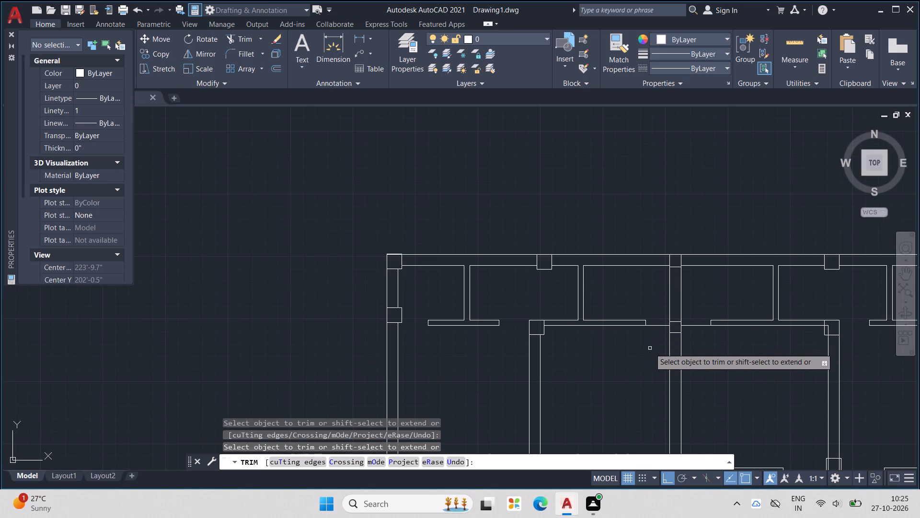
pyautogui.moveTo(650, 348); pyautogui.dragTo(504, 341, button='middle')
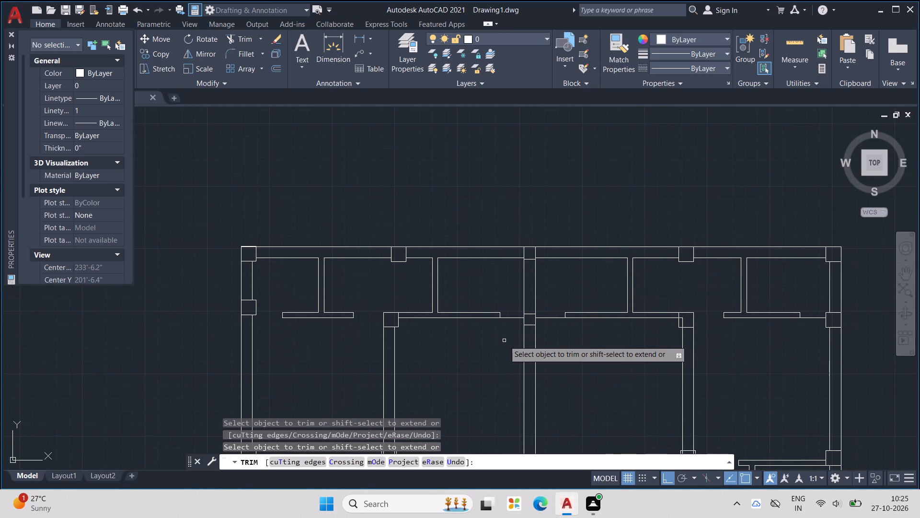
pyautogui.moveTo(614, 350); pyautogui.dragTo(532, 354, button='middle')
pyautogui.scroll(3, 619, 319)
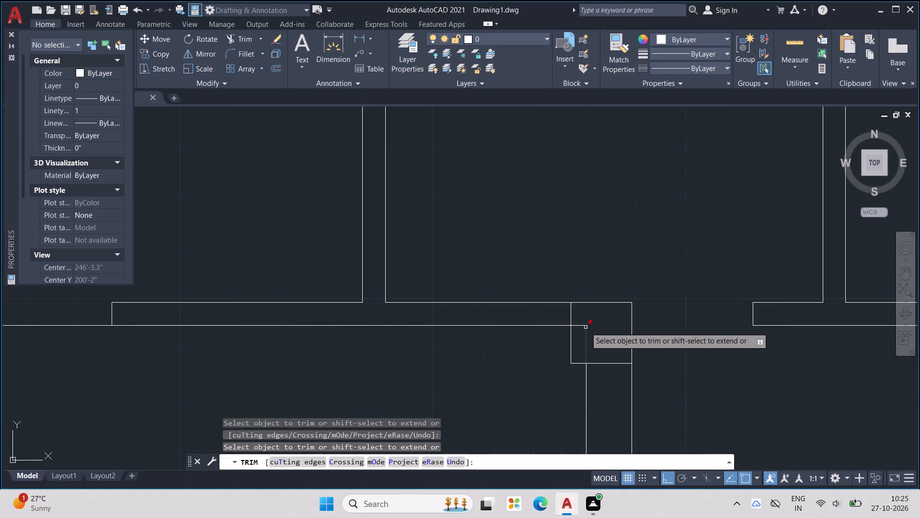
pyautogui.click(583, 326)
pyautogui.moveTo(588, 334); pyautogui.dragTo(594, 339)
pyautogui.moveTo(594, 339); pyautogui.dragTo(580, 337)
pyautogui.moveTo(580, 334); pyautogui.dragTo(597, 340)
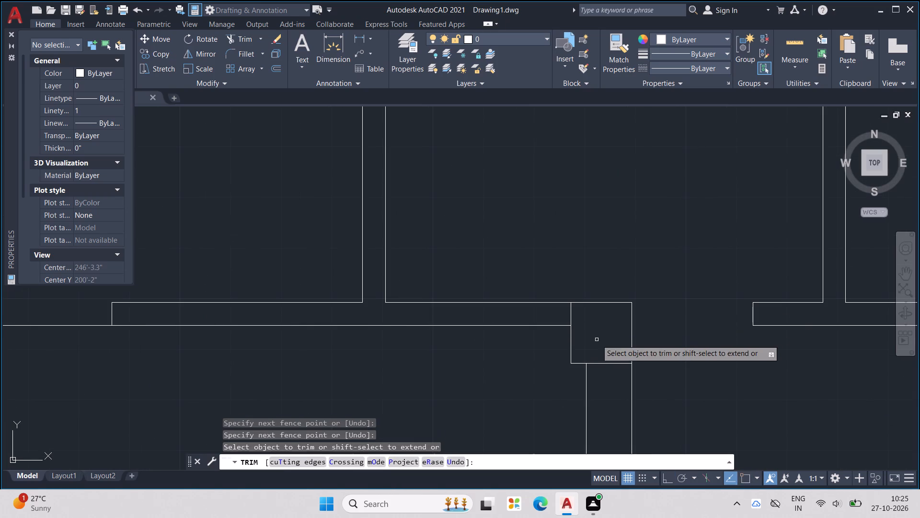
# Trim the wall lines running inside the column at the lower end of the right interior vertical wall.
pyautogui.scroll(-2, 596, 337)
pyautogui.moveTo(640, 378); pyautogui.dragTo(610, 270, button='middle')
pyautogui.scroll(-1, 610, 270)
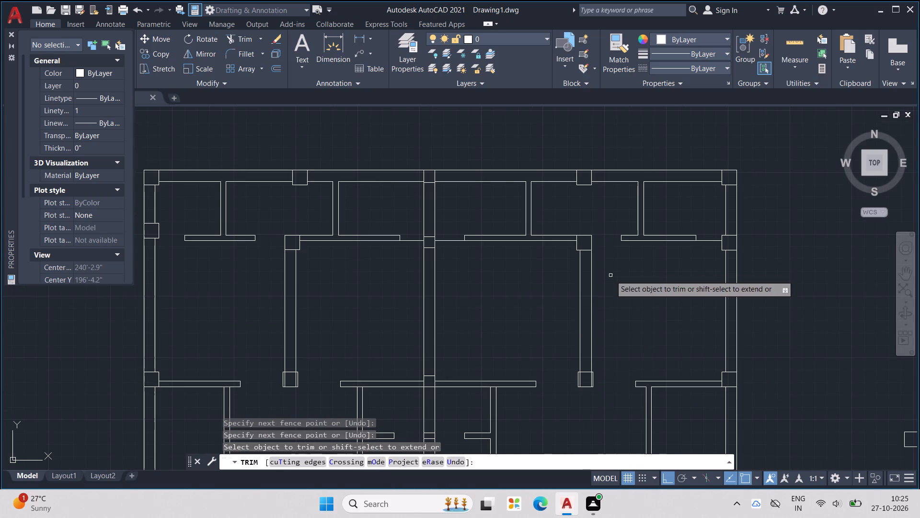
pyautogui.scroll(1, 588, 384)
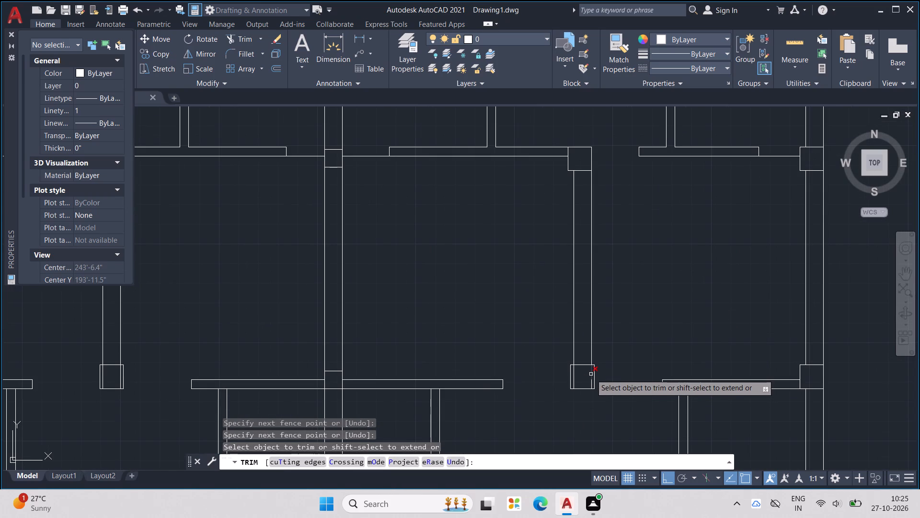
pyautogui.click(592, 374)
pyautogui.scroll(2, 592, 374)
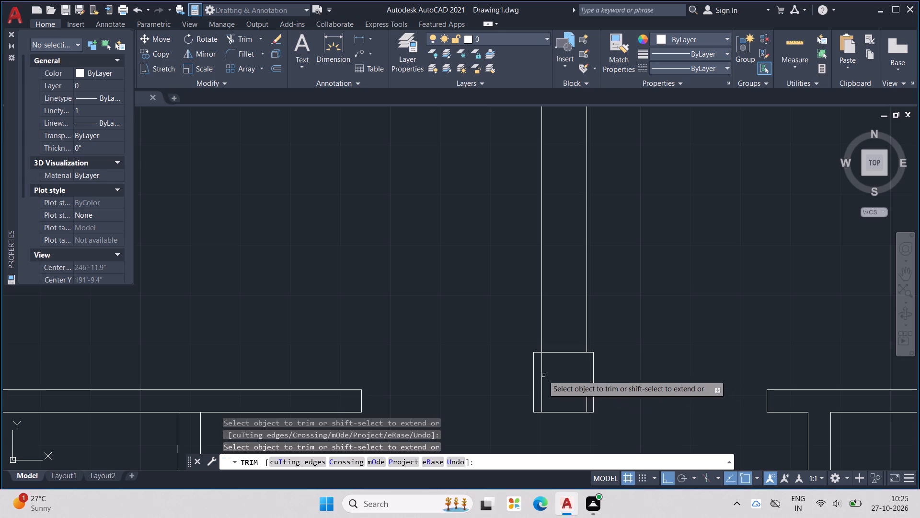
pyautogui.click(540, 374)
pyautogui.moveTo(584, 399); pyautogui.dragTo(588, 400)
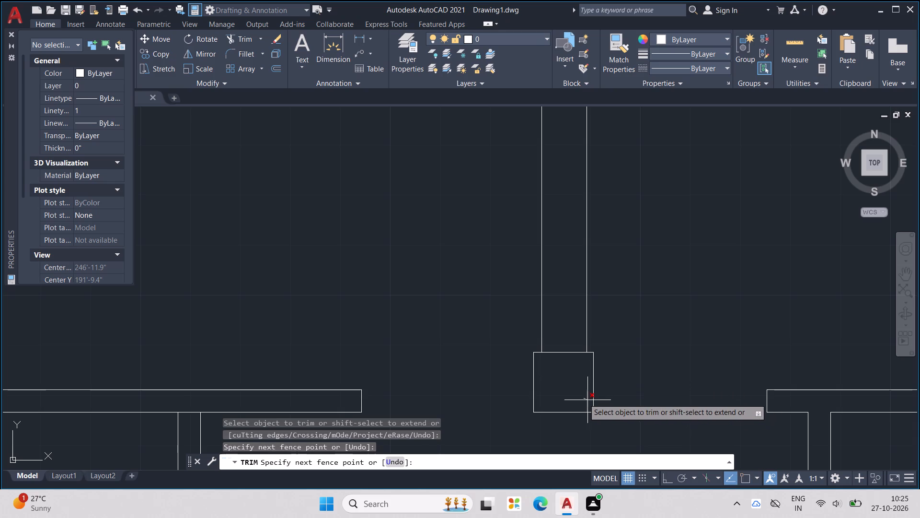
pyautogui.moveTo(588, 400); pyautogui.dragTo(588, 400)
pyautogui.scroll(-4, 582, 382)
pyautogui.scroll(5, 583, 384)
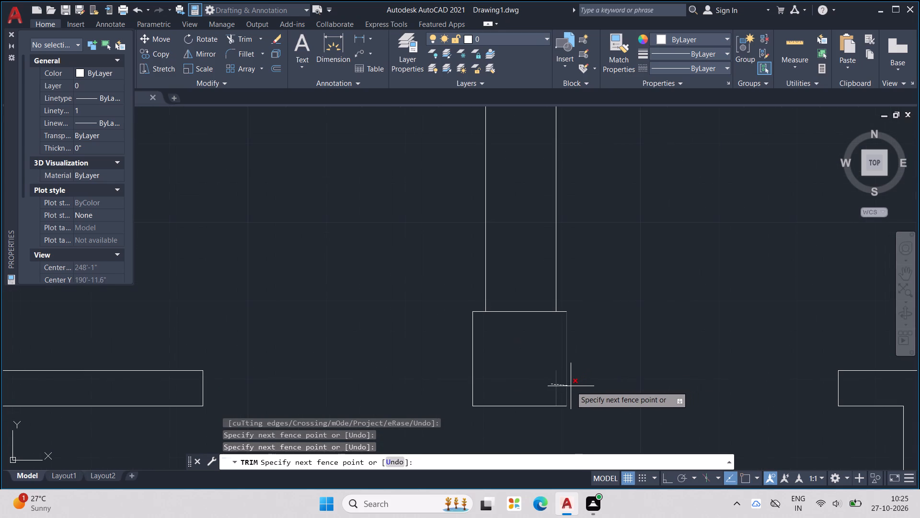
pyautogui.click(559, 385)
pyautogui.scroll(-4, 557, 356)
pyautogui.moveTo(544, 400); pyautogui.dragTo(546, 390, button='middle')
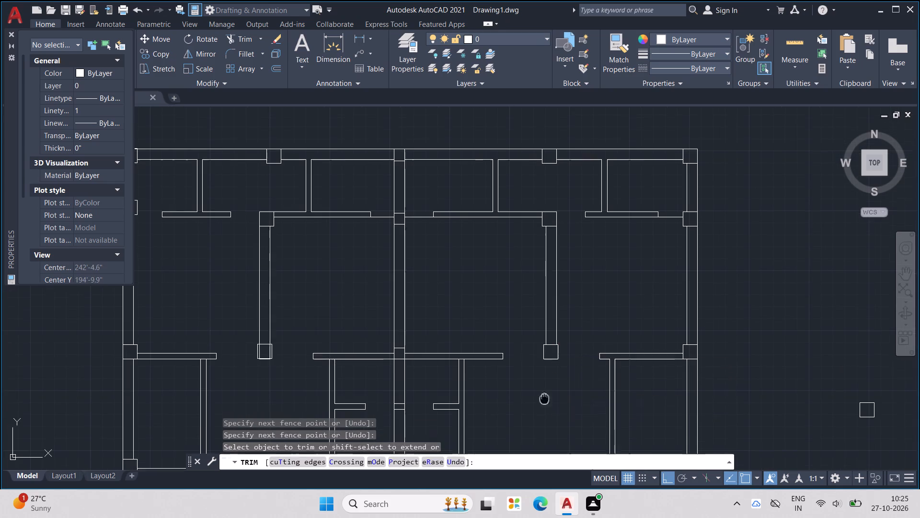
pyautogui.moveTo(546, 390); pyautogui.dragTo(575, 305, button='middle')
# Trim the lowest interior wall's lower line where it crosses the column on the central wall.
pyautogui.scroll(-2, 575, 298)
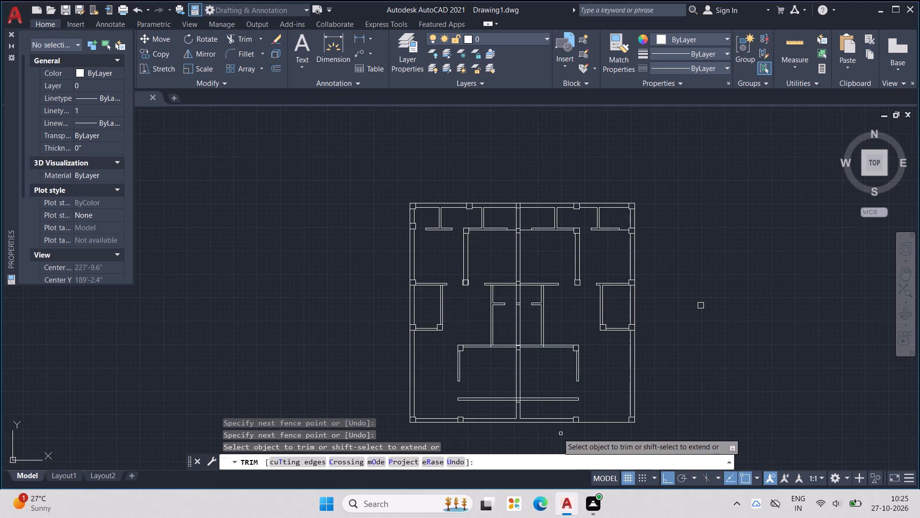
pyautogui.scroll(1, 511, 398)
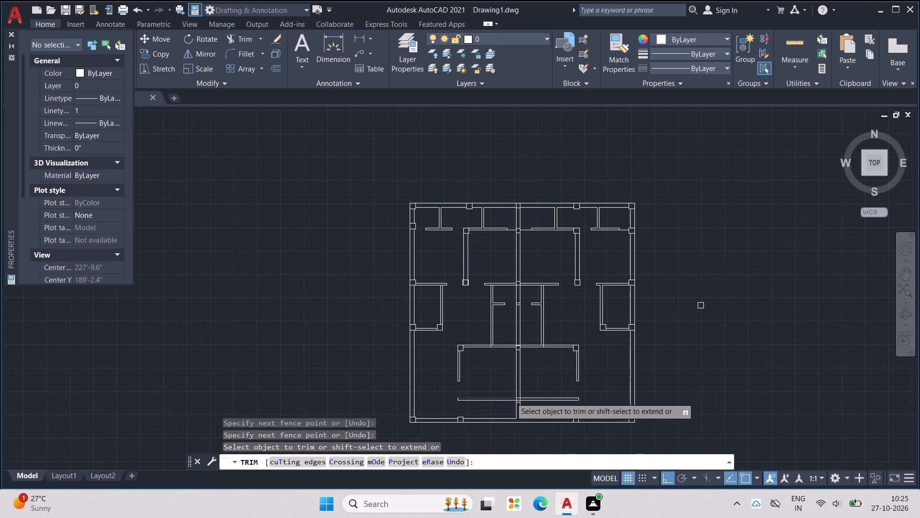
pyautogui.scroll(3, 511, 398)
pyautogui.click(526, 390)
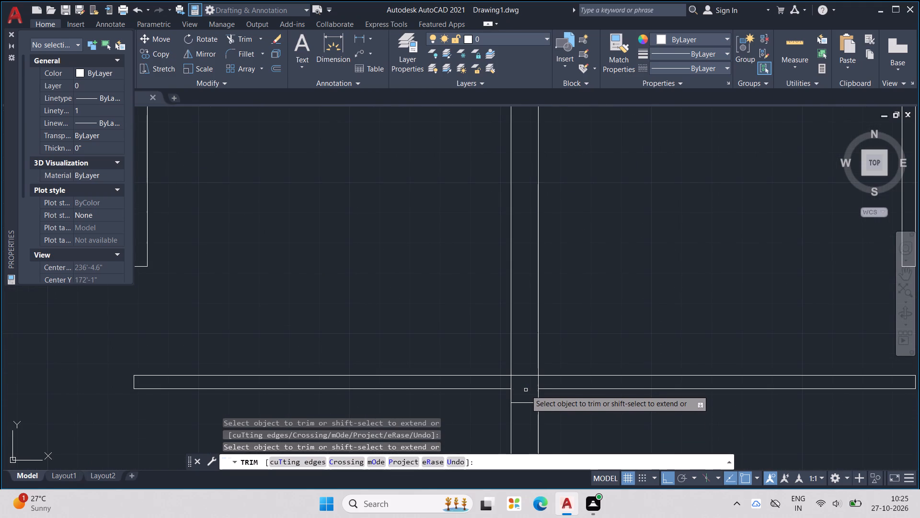
pyautogui.scroll(-3, 537, 390)
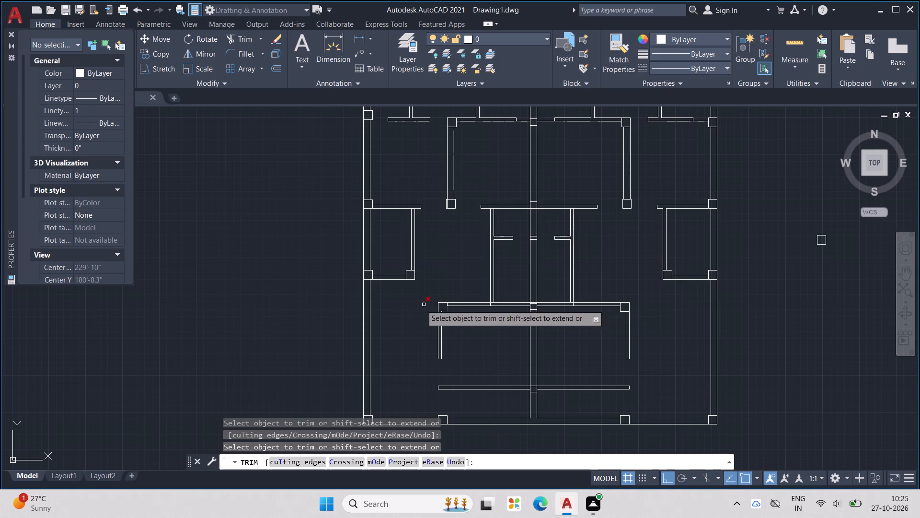
pyautogui.moveTo(533, 309); pyautogui.dragTo(538, 360, button='middle')
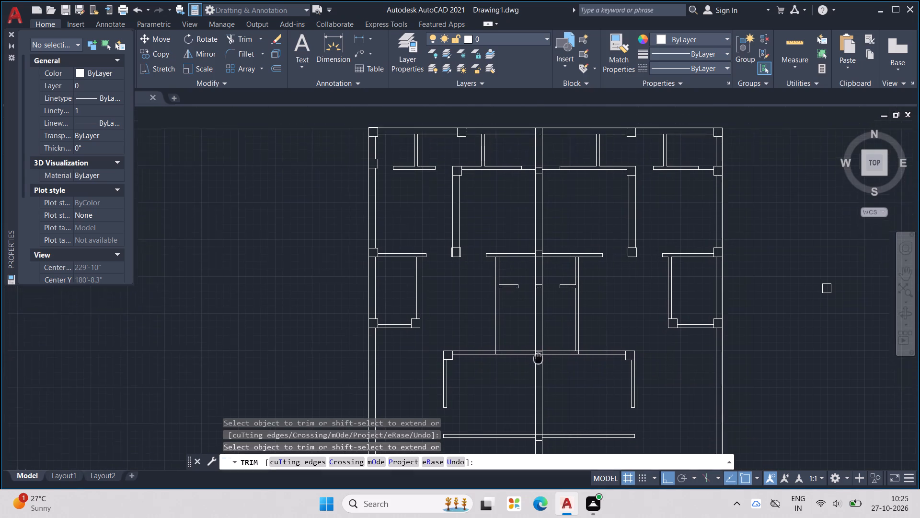
pyautogui.moveTo(538, 360); pyautogui.dragTo(539, 381, button='middle')
pyautogui.scroll(-1, 538, 369)
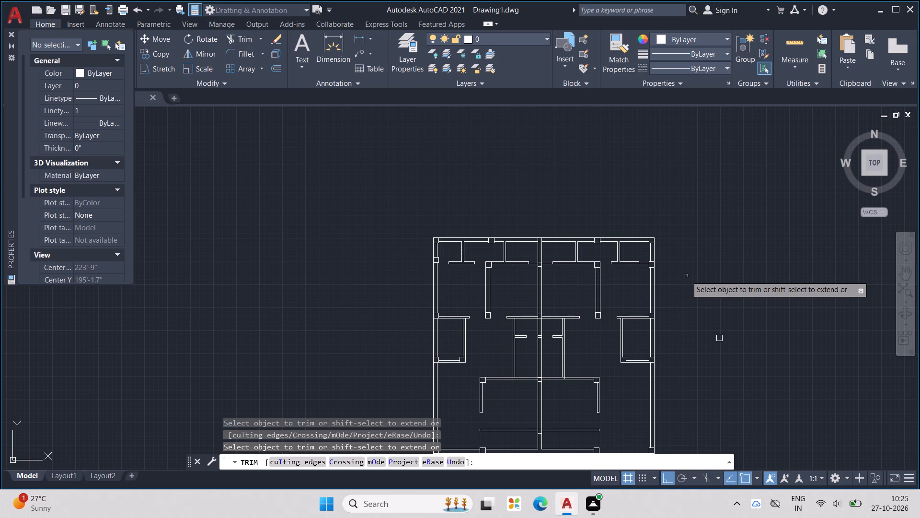
pyautogui.press('Escape')
pyautogui.press('Escape')
pyautogui.press('Escape')
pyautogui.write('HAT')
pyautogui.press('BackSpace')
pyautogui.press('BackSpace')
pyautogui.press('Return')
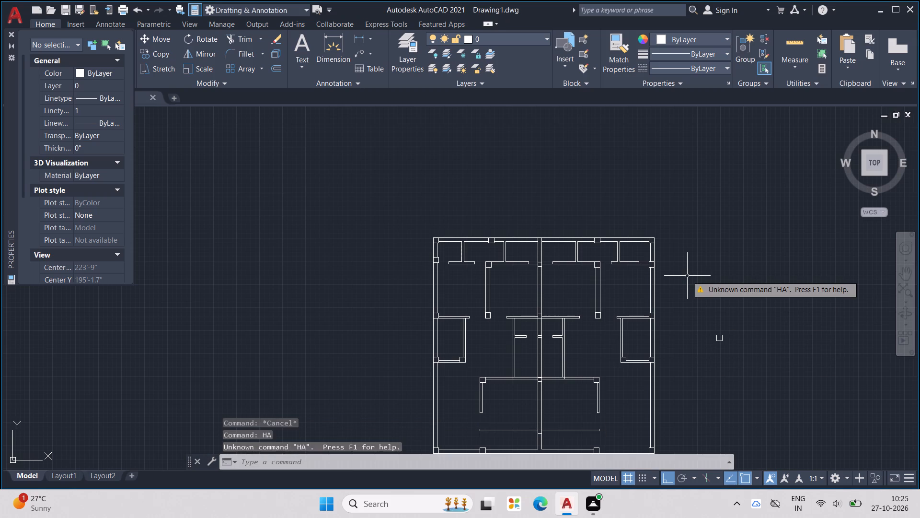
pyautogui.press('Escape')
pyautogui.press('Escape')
# Hatch the top-left corner column and the one below it on the left outer wall with Solid in colour 41,49,137.
pyautogui.press('h')
pyautogui.press('Return')
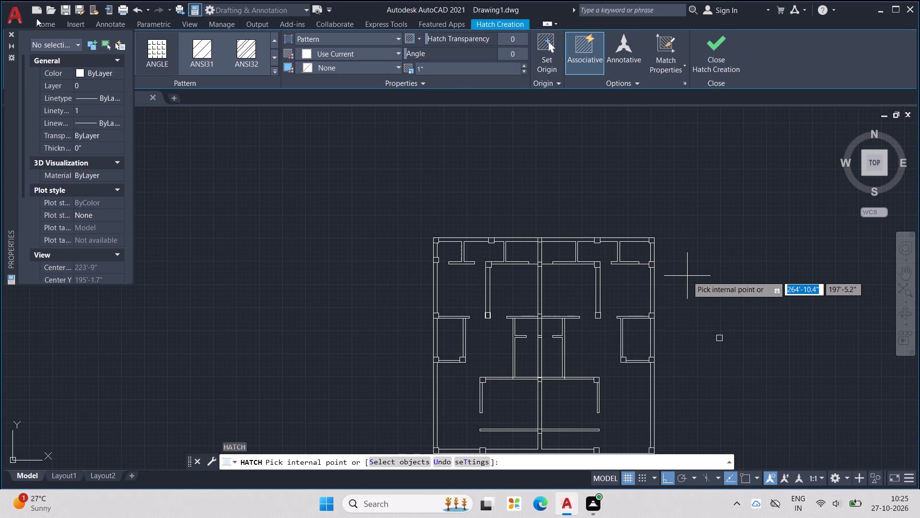
pyautogui.click(14, 30)
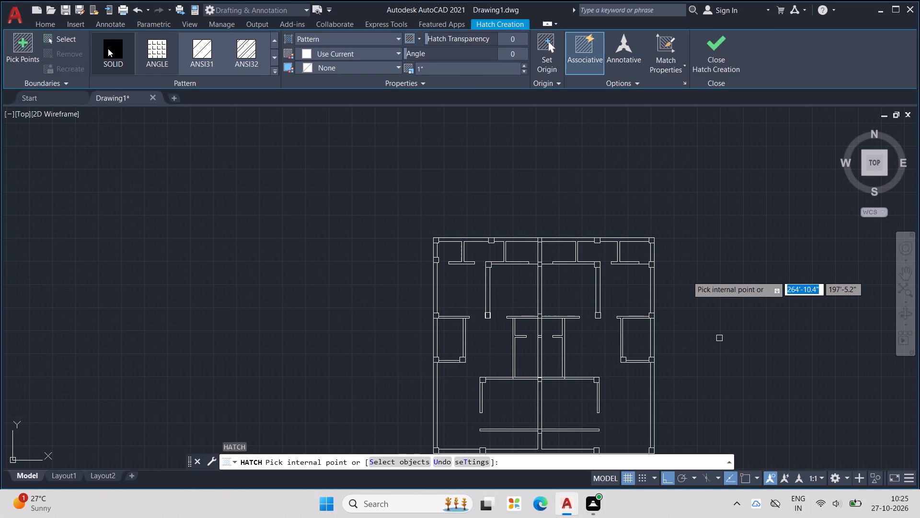
pyautogui.click(108, 48)
pyautogui.click(307, 58)
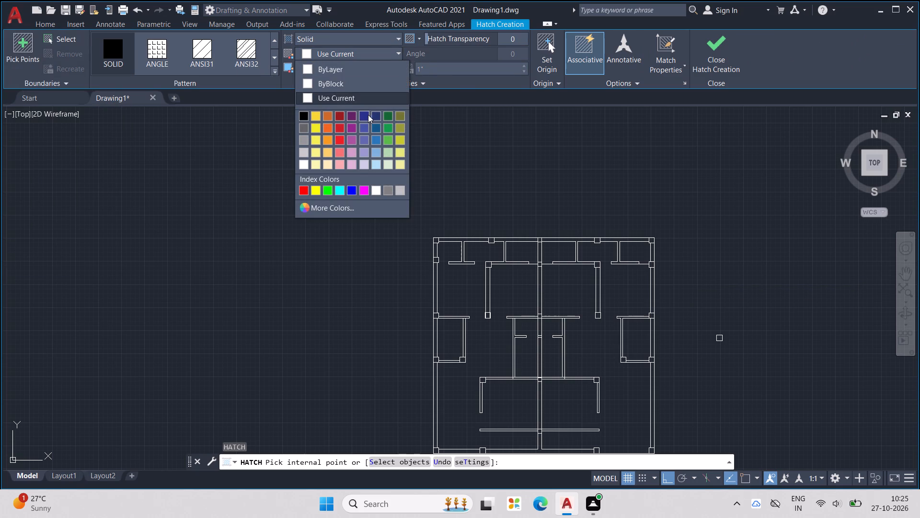
pyautogui.click(368, 115)
pyautogui.scroll(4, 432, 237)
pyautogui.click(434, 246)
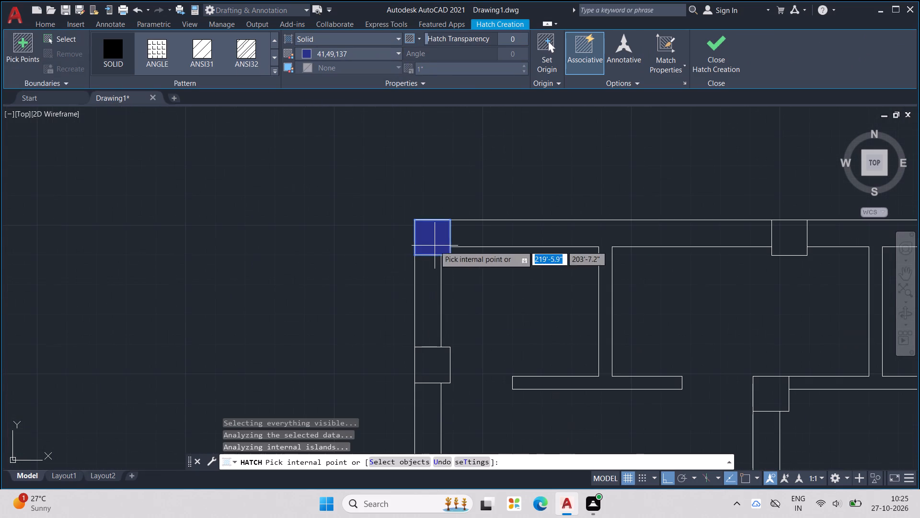
pyautogui.click(435, 373)
# Add the same solid hatch to the four remaining columns along the top outer wall, through the top-right corner.
pyautogui.scroll(-3, 438, 363)
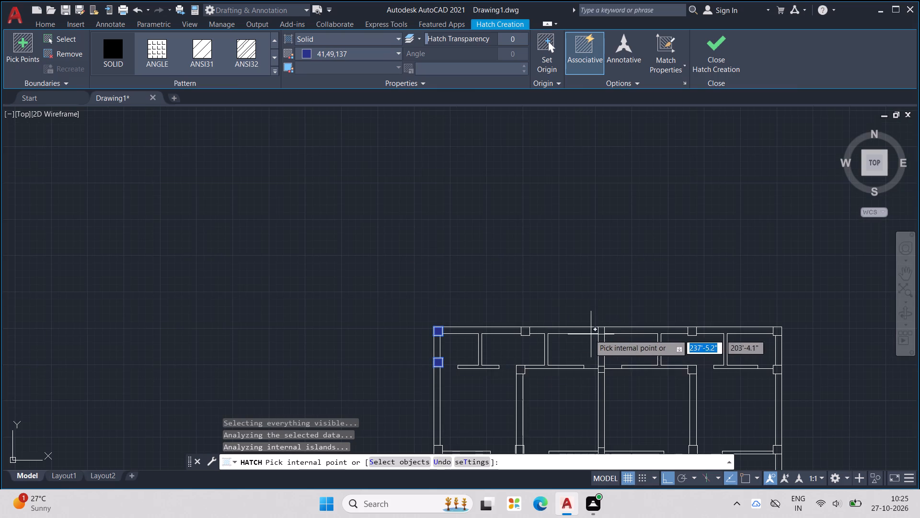
pyautogui.scroll(2, 532, 327)
pyautogui.click(514, 338)
pyautogui.scroll(-4, 514, 336)
pyautogui.scroll(2, 557, 336)
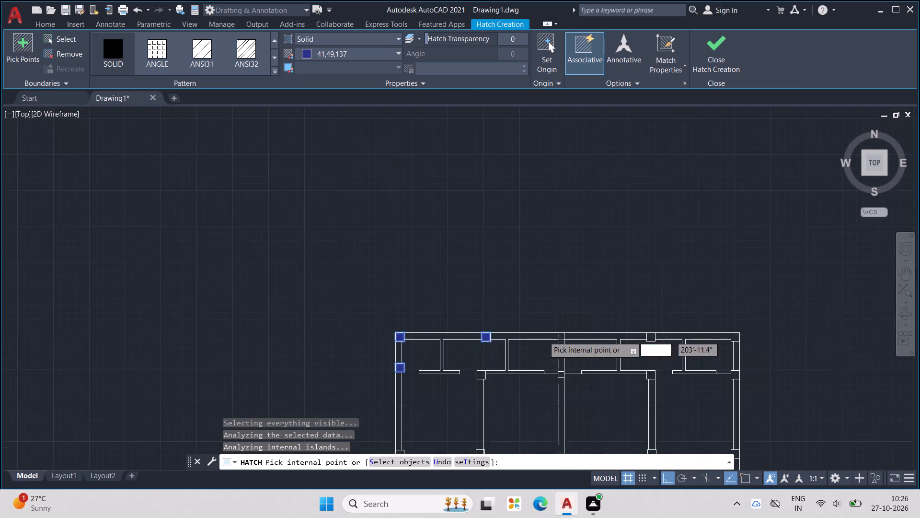
pyautogui.scroll(3, 575, 341)
pyautogui.click(544, 336)
pyautogui.scroll(-3, 544, 327)
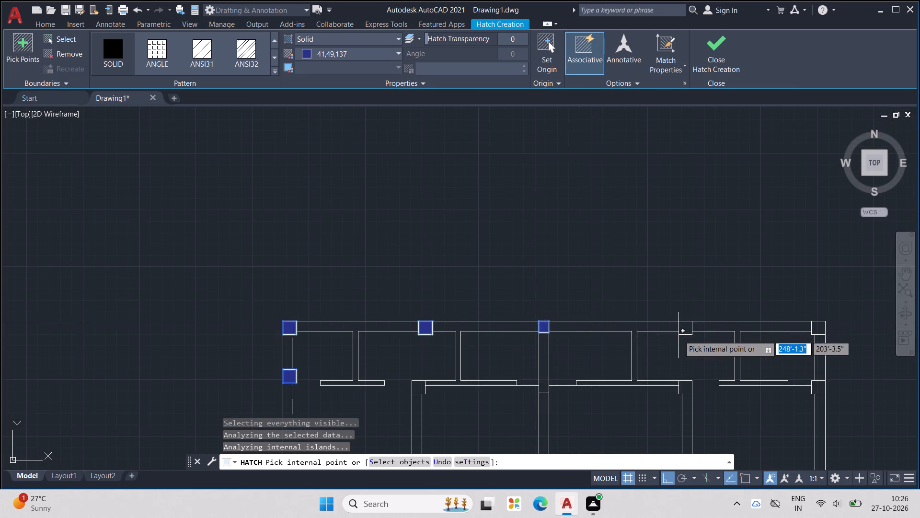
pyautogui.click(685, 327)
pyautogui.moveTo(686, 328); pyautogui.dragTo(593, 328, button='middle')
pyautogui.scroll(1, 731, 333)
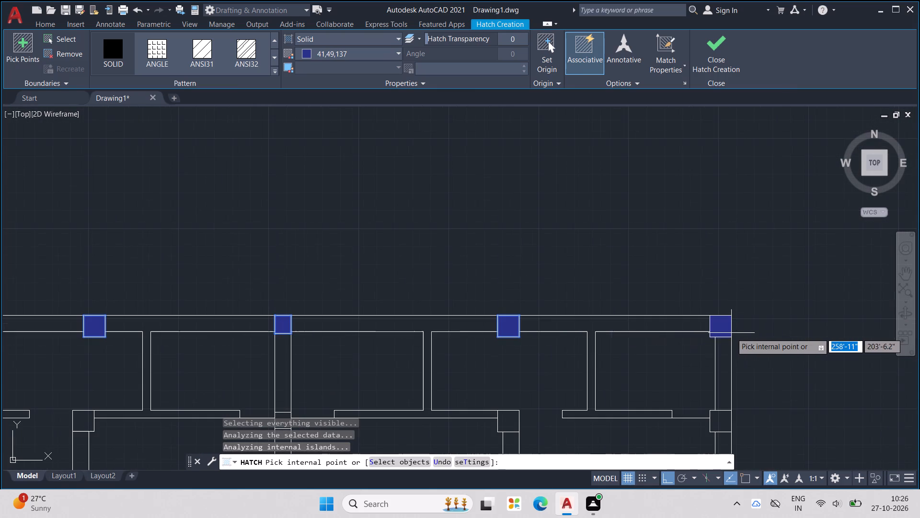
pyautogui.click(731, 332)
pyautogui.scroll(-3, 731, 332)
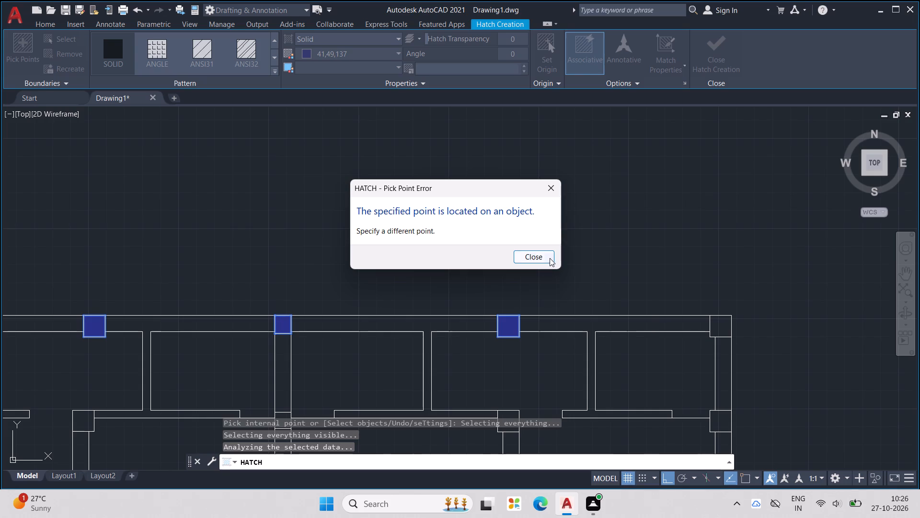
pyautogui.click(549, 256)
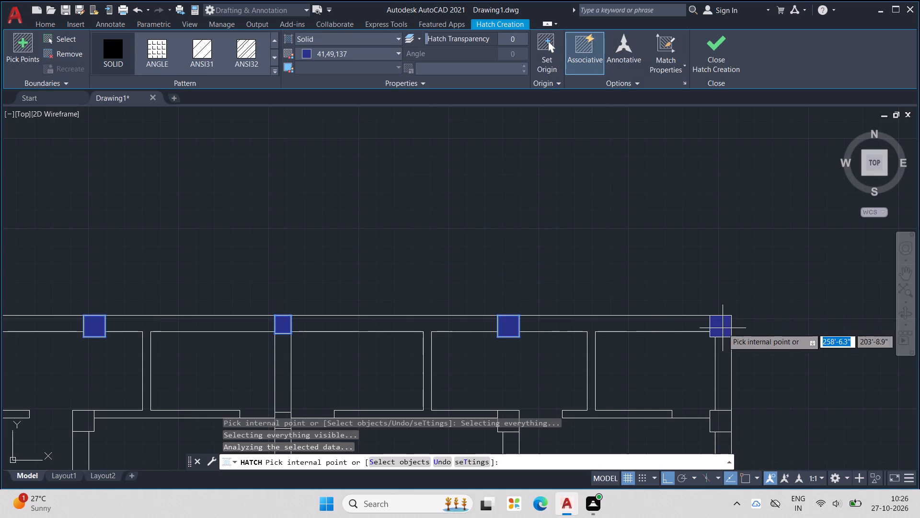
pyautogui.click(722, 328)
# Hatch the four columns level with the upper interior wall, from the right outer wall across to the left interior corner.
pyautogui.click(721, 429)
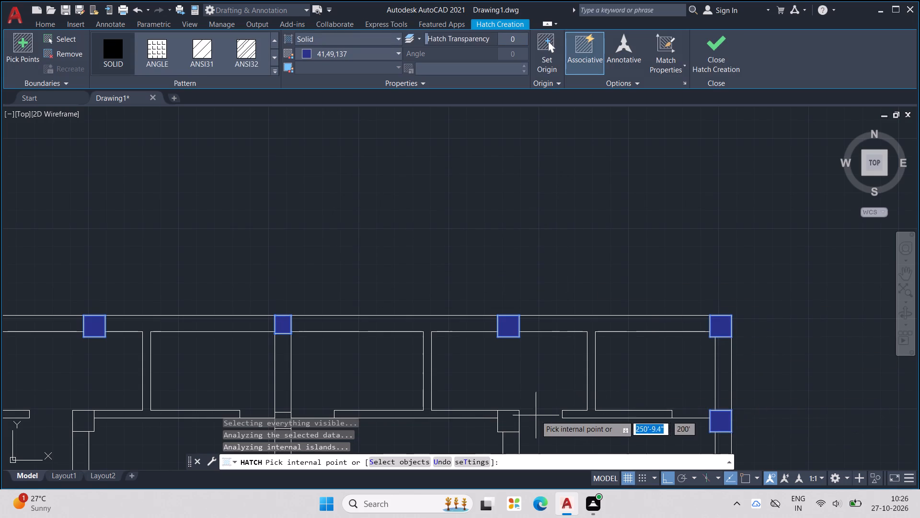
pyautogui.click(505, 420)
pyautogui.scroll(-3, 533, 349)
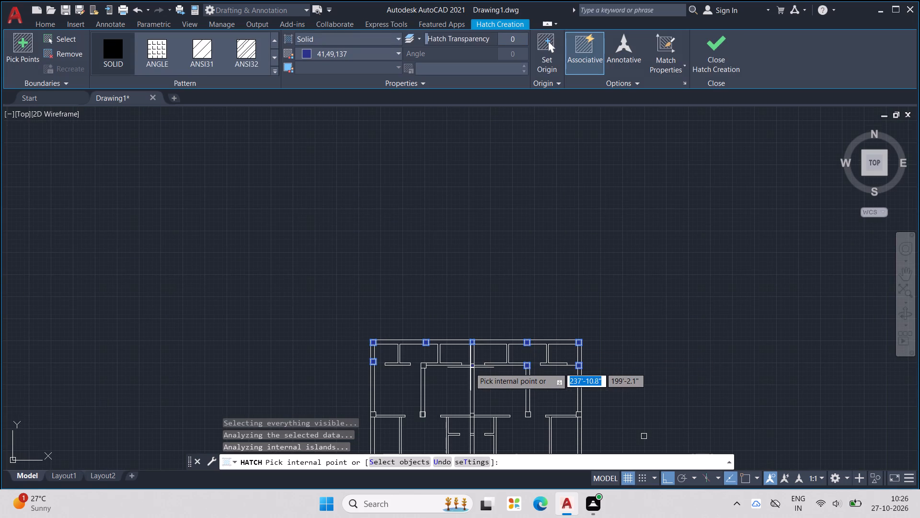
pyautogui.scroll(6, 468, 367)
pyautogui.click(481, 356)
pyautogui.scroll(-3, 482, 355)
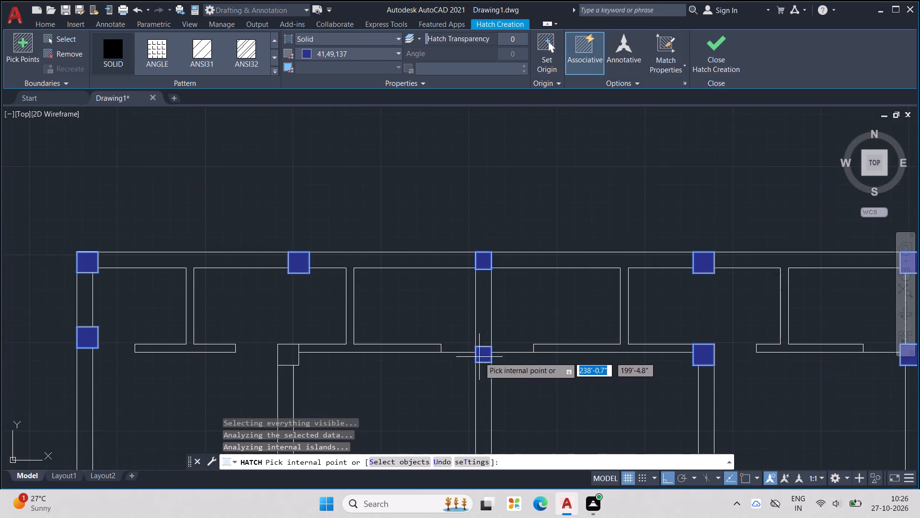
pyautogui.moveTo(430, 356); pyautogui.dragTo(751, 357, button='middle')
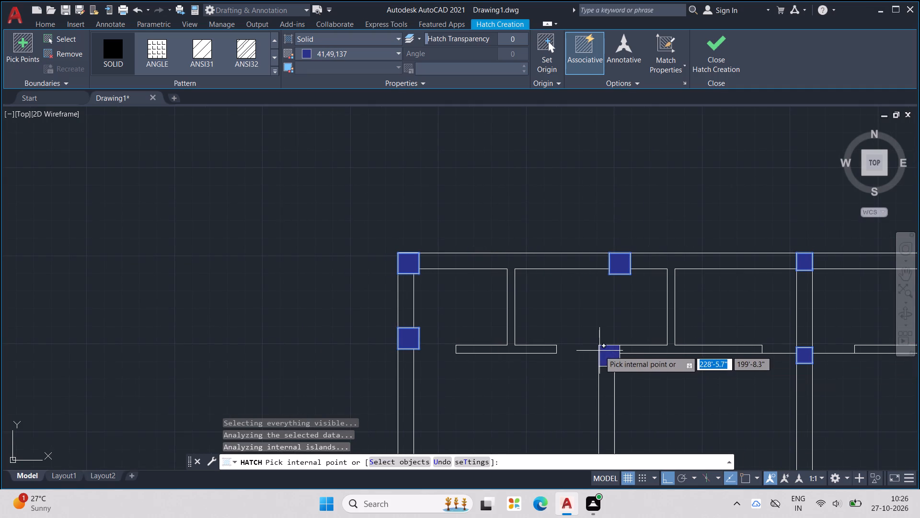
pyautogui.click(604, 355)
# Hatch the mid-plan row's columns on the left outer wall, central wall, right interior wall end and right outer wall.
pyautogui.scroll(-5, 570, 333)
pyautogui.scroll(2, 554, 363)
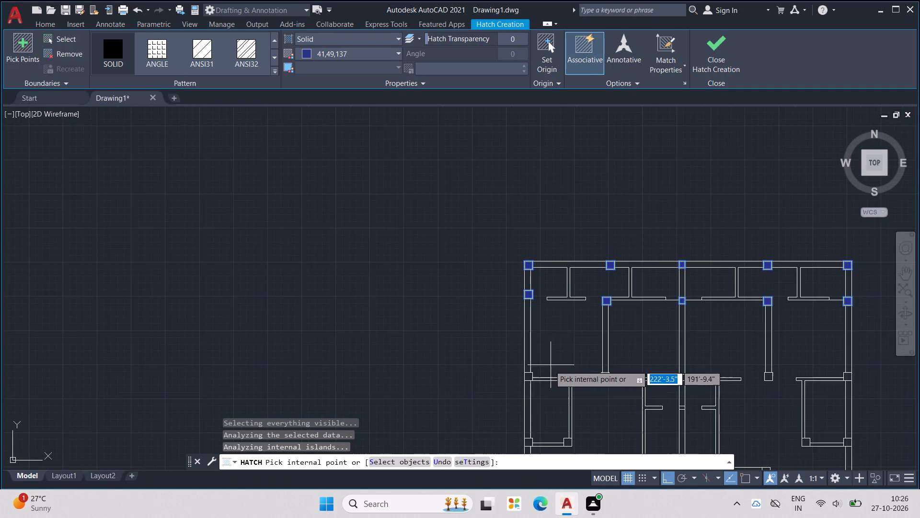
pyautogui.scroll(4, 526, 380)
pyautogui.click(530, 367)
pyautogui.scroll(-3, 532, 364)
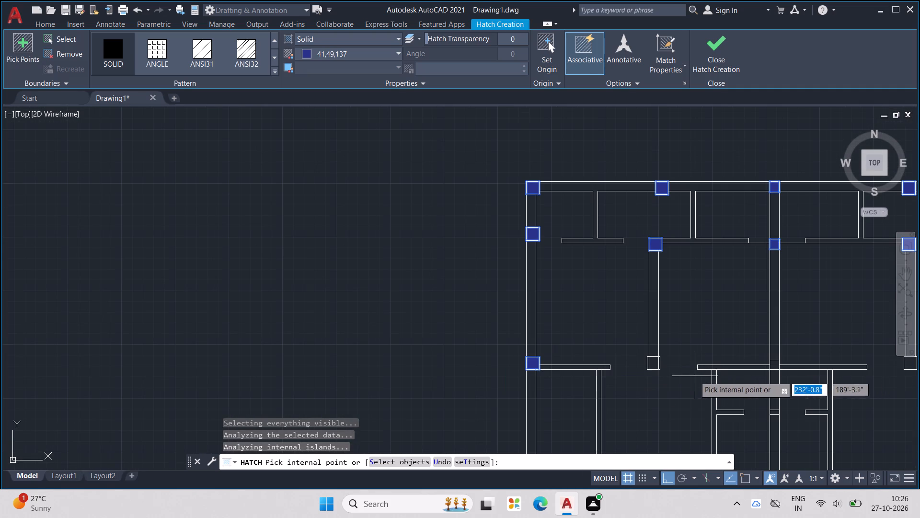
pyautogui.moveTo(822, 380); pyautogui.dragTo(737, 364, button='middle')
pyautogui.scroll(2, 698, 353)
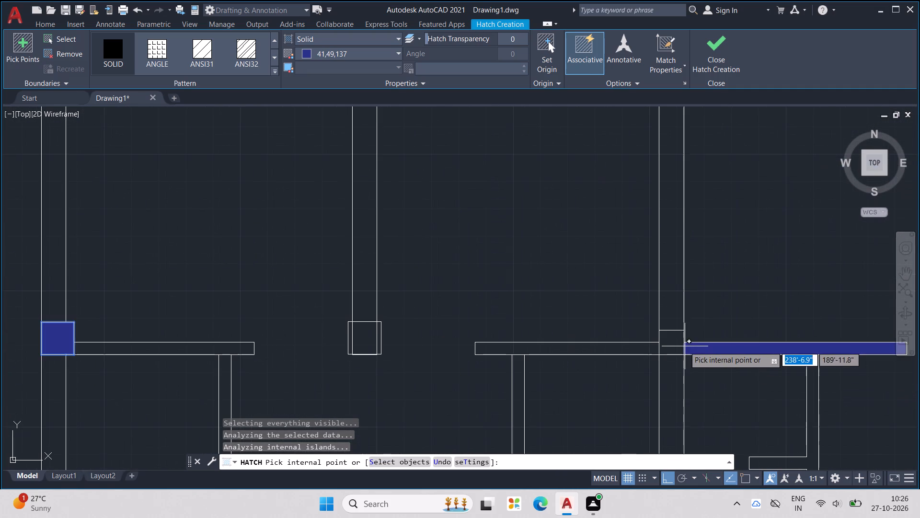
pyautogui.click(671, 345)
pyautogui.scroll(-3, 671, 344)
pyautogui.scroll(2, 754, 344)
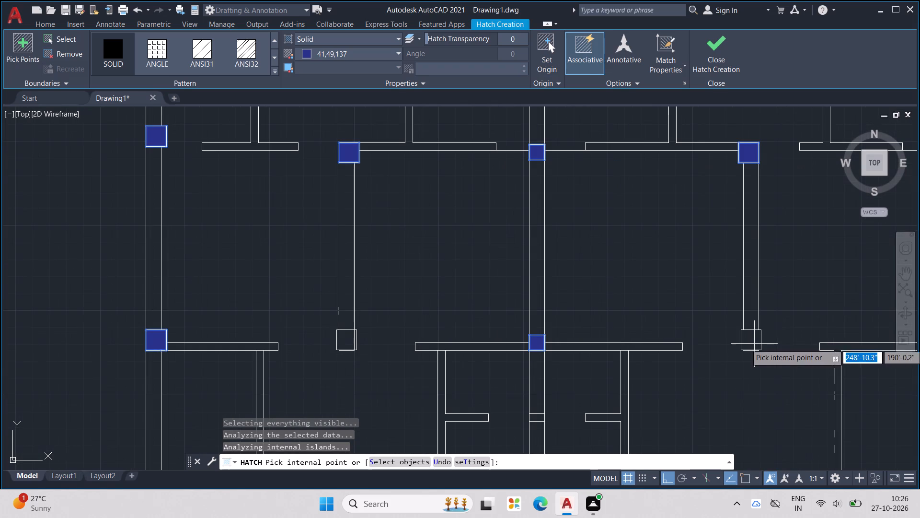
pyautogui.click(754, 343)
pyautogui.moveTo(756, 342); pyautogui.dragTo(631, 350, button='middle')
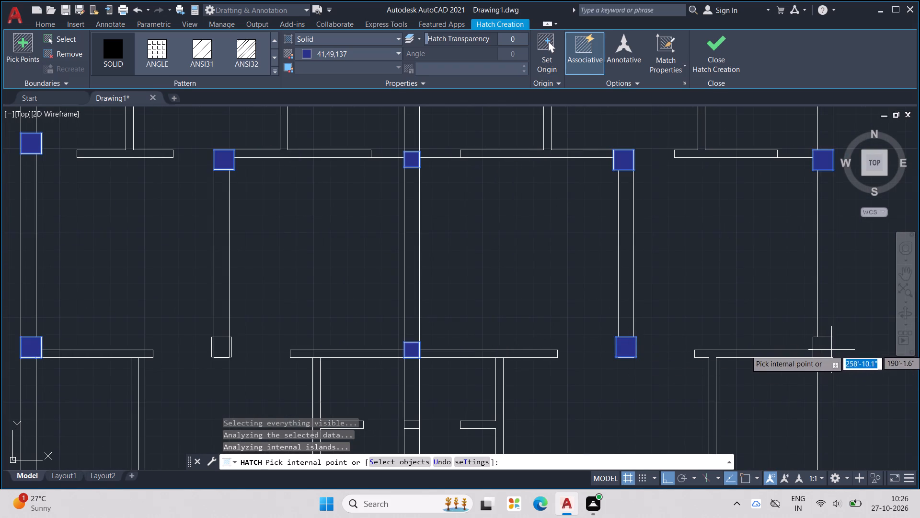
pyautogui.click(830, 350)
# Hatch the two columns at the bottom corners of the small room along the right outer wall.
pyautogui.scroll(-4, 825, 341)
pyautogui.scroll(4, 831, 370)
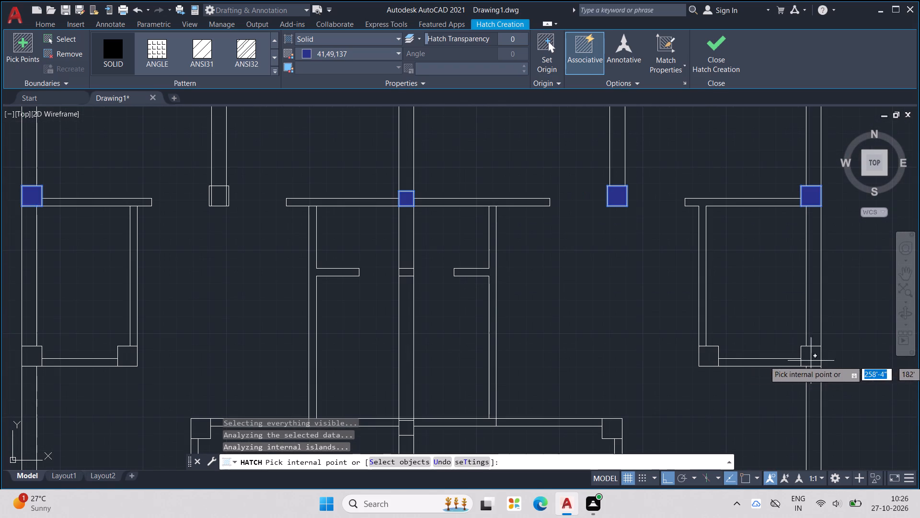
pyautogui.click(813, 359)
pyautogui.click(707, 356)
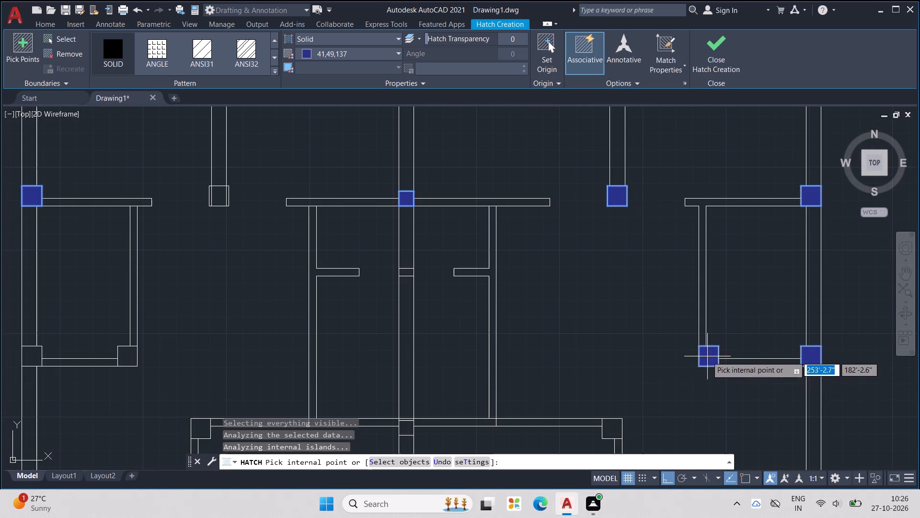
pyautogui.scroll(-2, 619, 368)
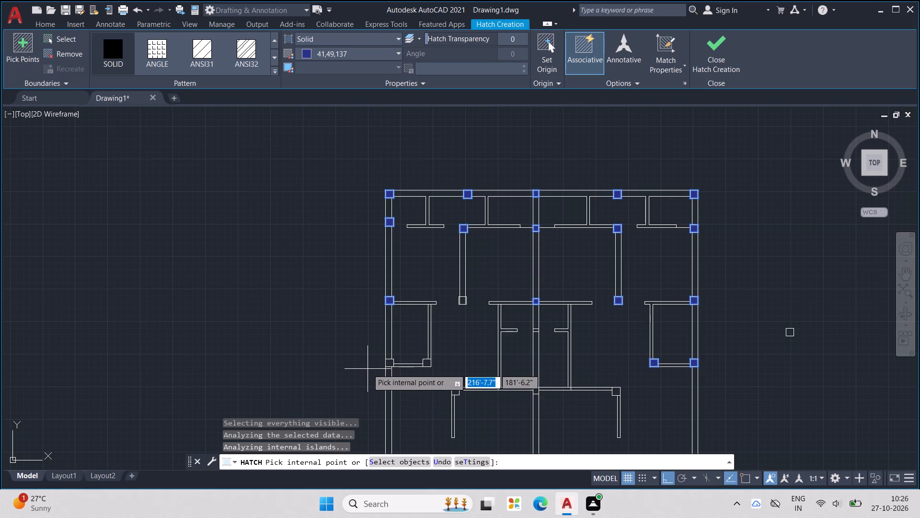
# Hatch the two columns at the bottom corners of the small room along the left outer wall.
pyautogui.scroll(2, 371, 372)
pyautogui.click(416, 356)
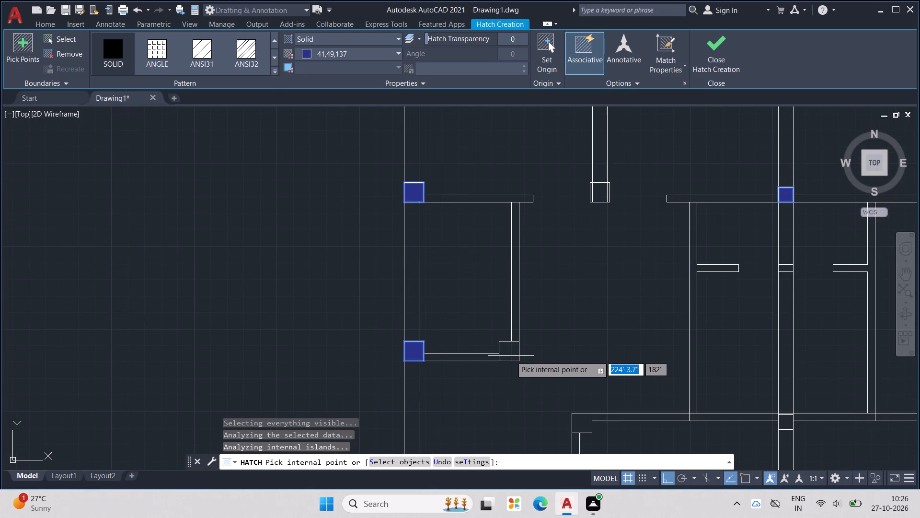
pyautogui.click(511, 356)
# Hatch the three columns along the lower interior wall: its left corner, the central wall junction and its right corner.
pyautogui.scroll(-3, 530, 352)
pyautogui.scroll(2, 540, 379)
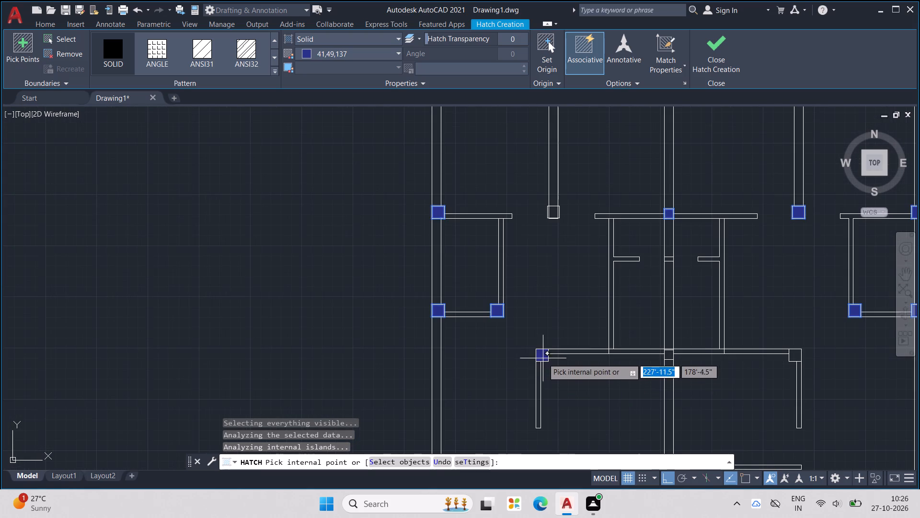
pyautogui.scroll(2, 543, 355)
pyautogui.click(543, 355)
pyautogui.moveTo(618, 371); pyautogui.dragTo(444, 357, button='middle')
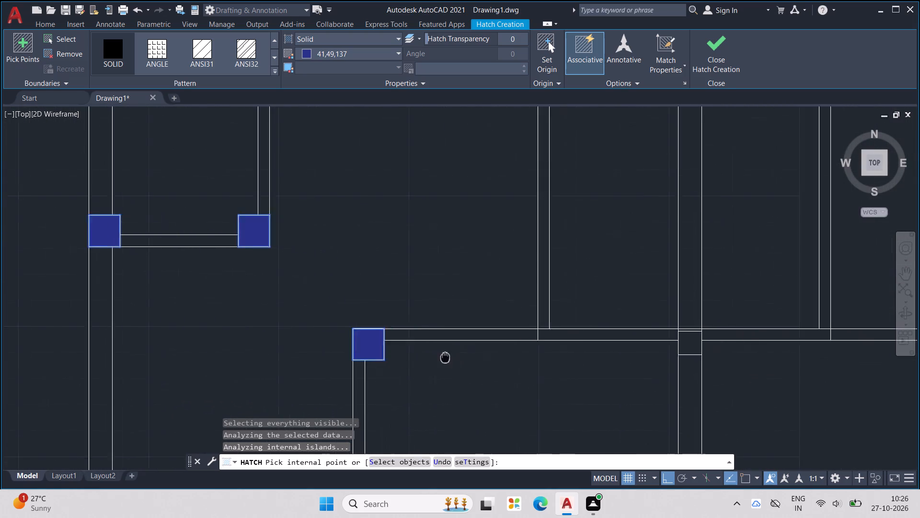
pyautogui.moveTo(444, 357); pyautogui.dragTo(414, 355, button='middle')
pyautogui.click(657, 340)
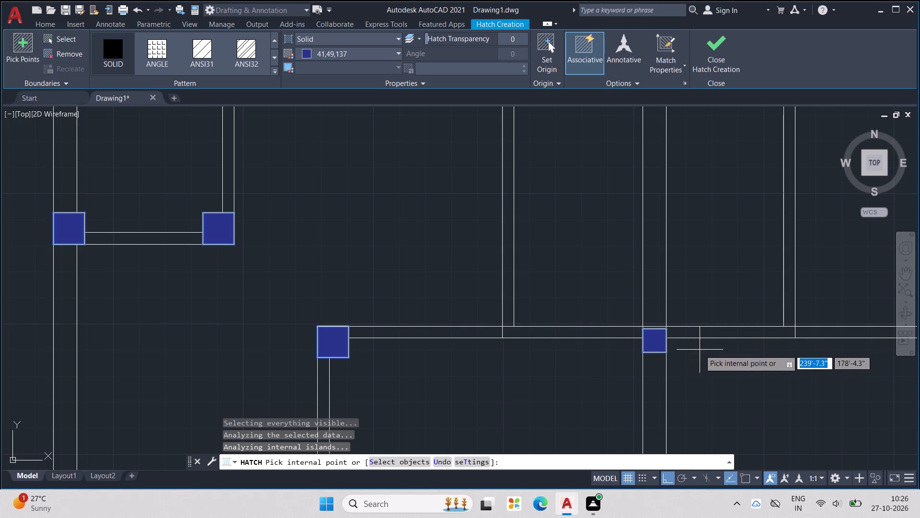
pyautogui.scroll(-1, 700, 350)
pyautogui.moveTo(700, 350); pyautogui.dragTo(590, 363, button='middle')
pyautogui.click(767, 355)
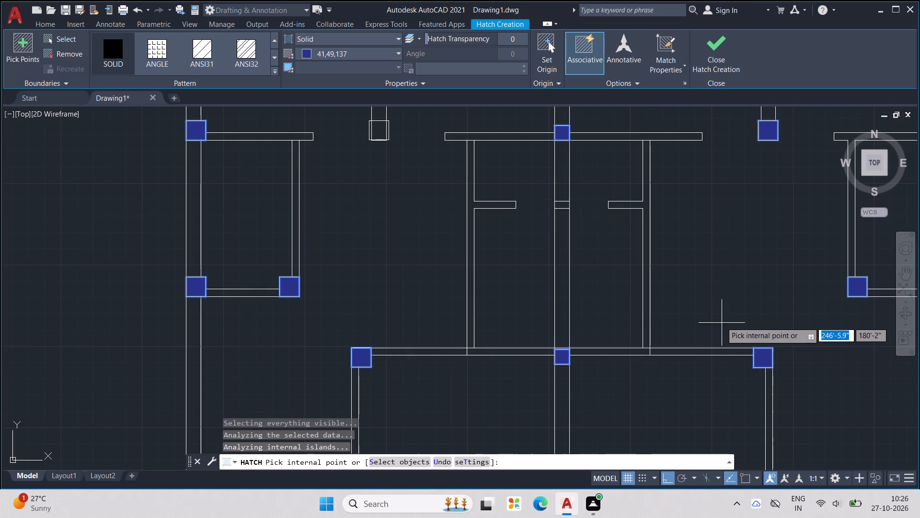
# Hatch the column where the lowest horizontal interior wall crosses the central wall.
pyautogui.scroll(-3, 721, 318)
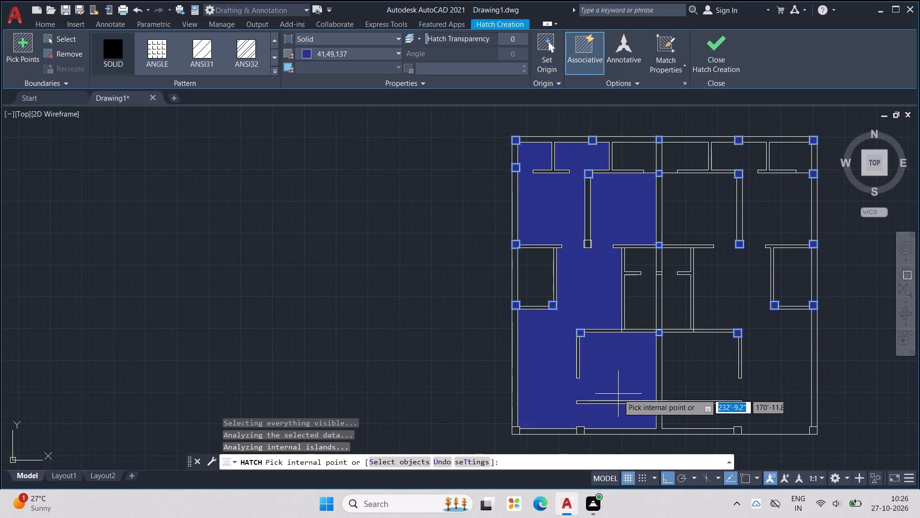
pyautogui.moveTo(625, 402); pyautogui.dragTo(628, 358, button='middle')
pyautogui.scroll(2, 662, 360)
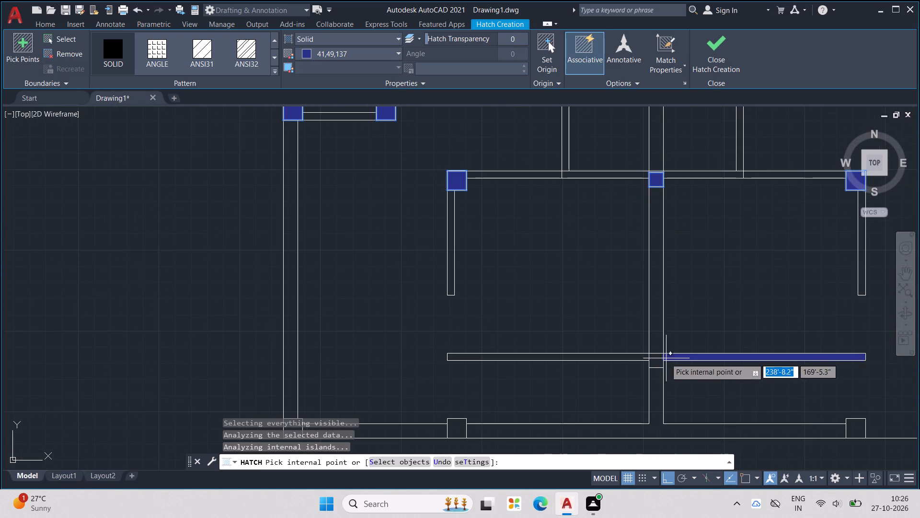
pyautogui.click(658, 360)
# Hatch the plan's bottom-left corner column and the neighbouring column along the bottom outer wall.
pyautogui.scroll(-3, 658, 361)
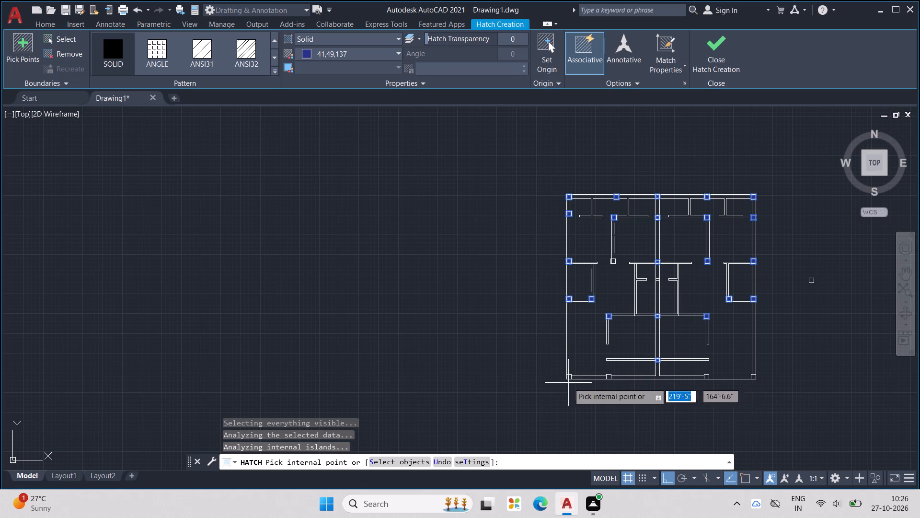
pyautogui.scroll(4, 571, 379)
pyautogui.click(543, 392)
pyautogui.scroll(-3, 570, 366)
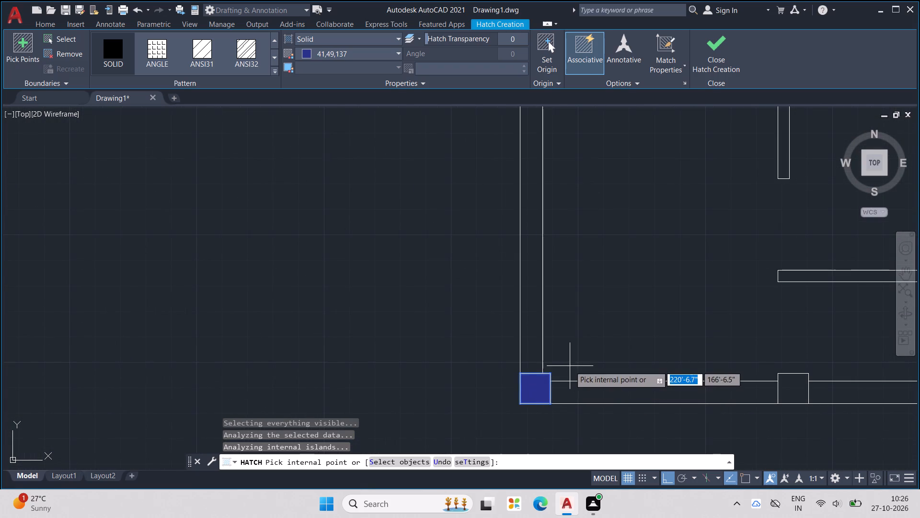
pyautogui.click(714, 389)
# Hatch the two remaining columns on the bottom outer wall, through the bottom-right corner, and finish the Hatch command.
pyautogui.scroll(-3, 715, 381)
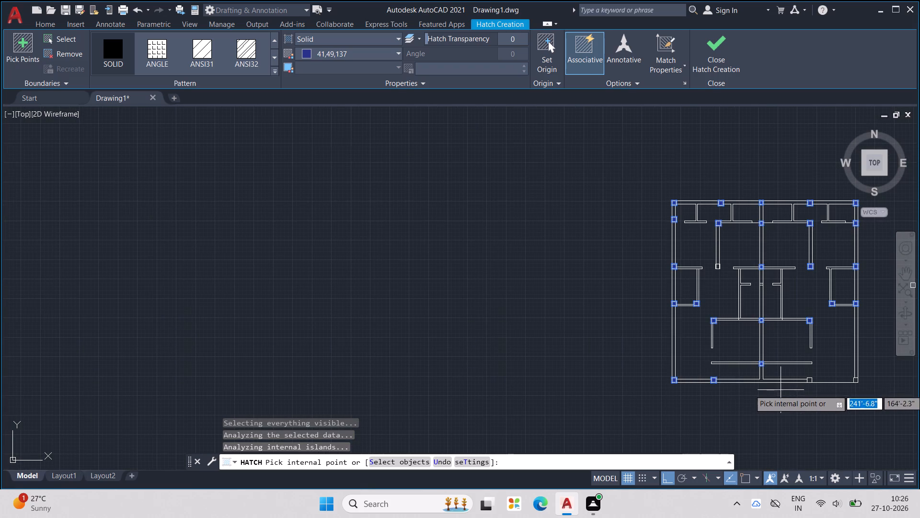
pyautogui.moveTo(832, 391); pyautogui.dragTo(739, 390, button='middle')
pyautogui.scroll(2, 737, 387)
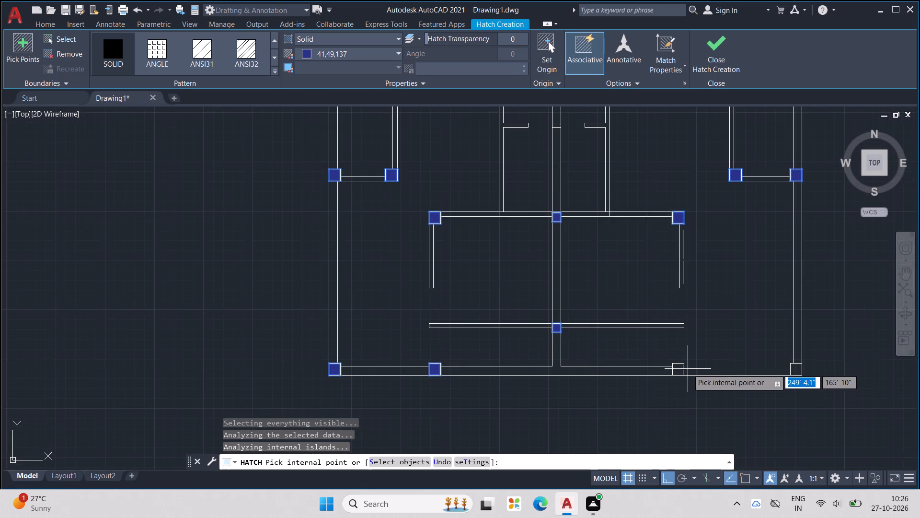
pyautogui.scroll(2, 687, 368)
pyautogui.scroll(-3, 668, 366)
pyautogui.scroll(2, 669, 366)
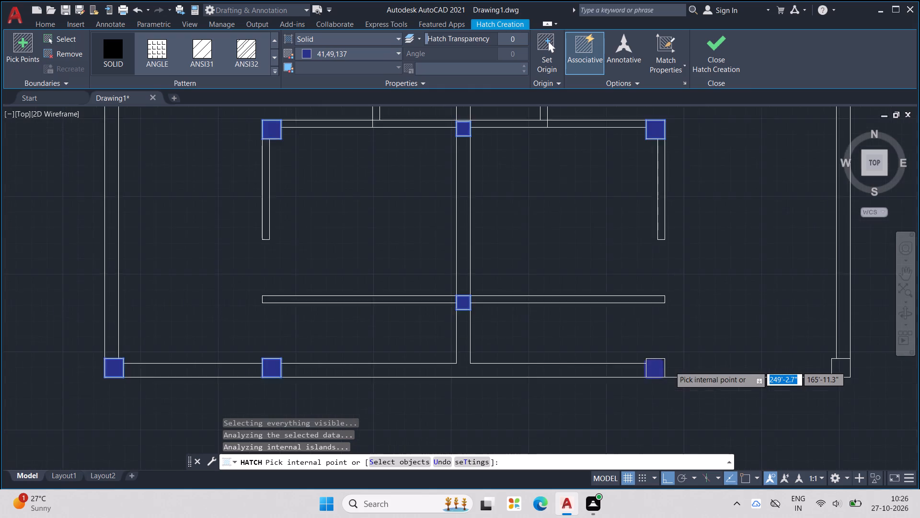
pyautogui.scroll(3, 669, 366)
pyautogui.click(643, 367)
pyautogui.scroll(-7, 643, 366)
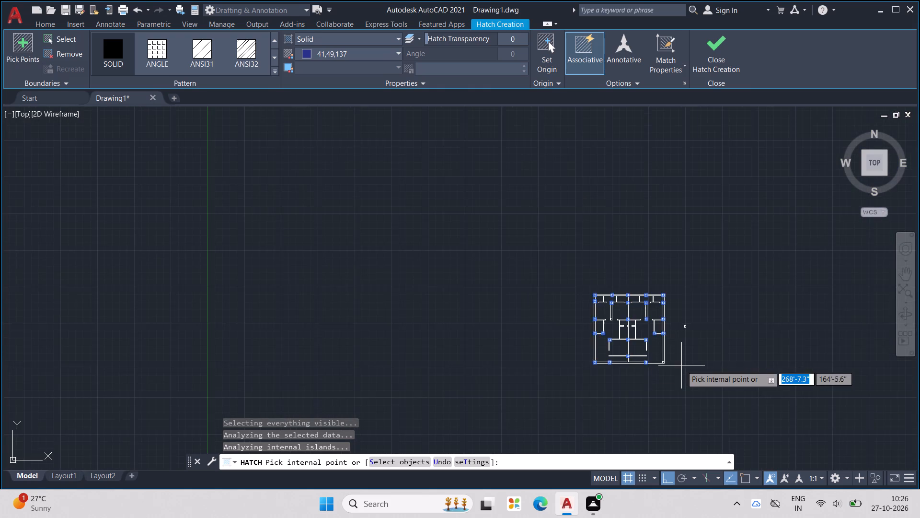
pyautogui.scroll(2, 681, 365)
pyautogui.scroll(3, 631, 352)
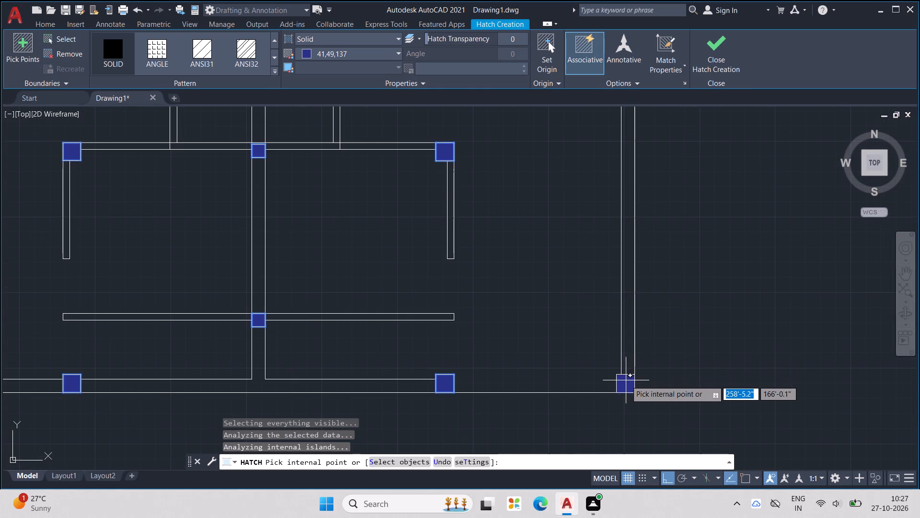
pyautogui.click(626, 380)
pyautogui.press('Escape')
pyautogui.press('Escape')
pyautogui.press('Escape')
# Delete the stray small square lying outside the right outer wall of the plan.
pyautogui.scroll(-3, 681, 358)
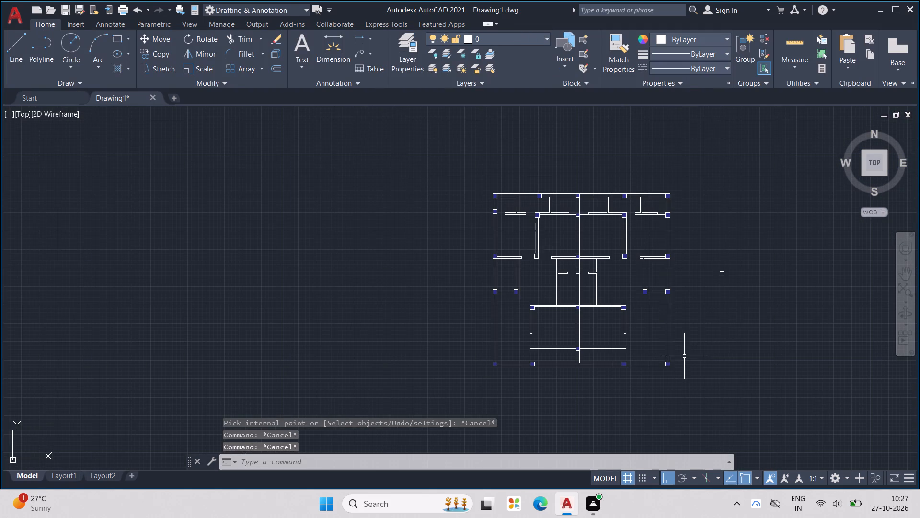
pyautogui.press('Escape')
pyautogui.press('Escape')
pyautogui.press('Escape')
pyautogui.moveTo(716, 251); pyautogui.dragTo(702, 282)
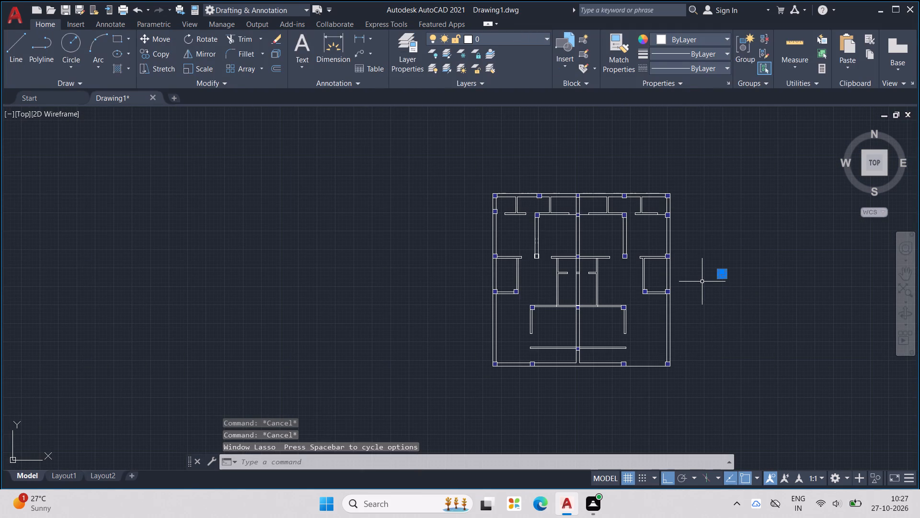
pyautogui.press('Delete')
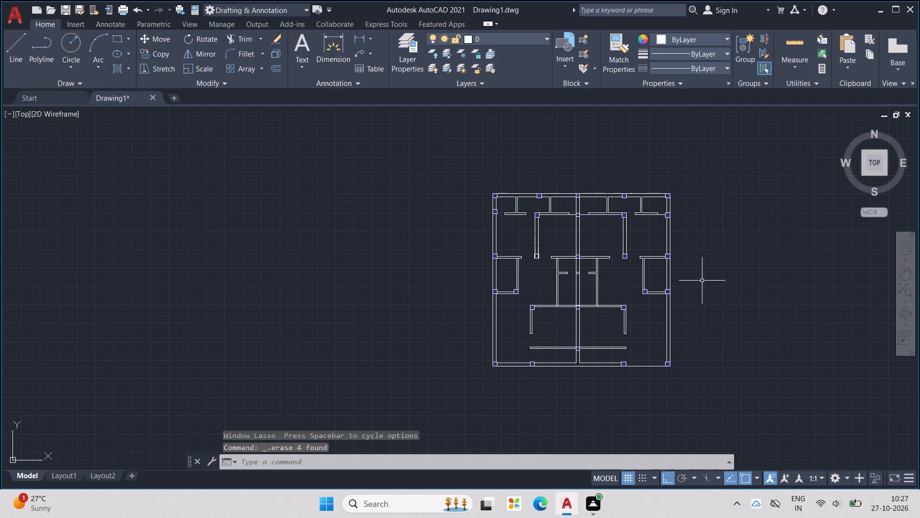
pyautogui.press('Escape')
pyautogui.press('Escape')
pyautogui.press('Escape')
pyautogui.press('Escape')
pyautogui.press('Escape')
pyautogui.press('Escape')
pyautogui.press('Escape')
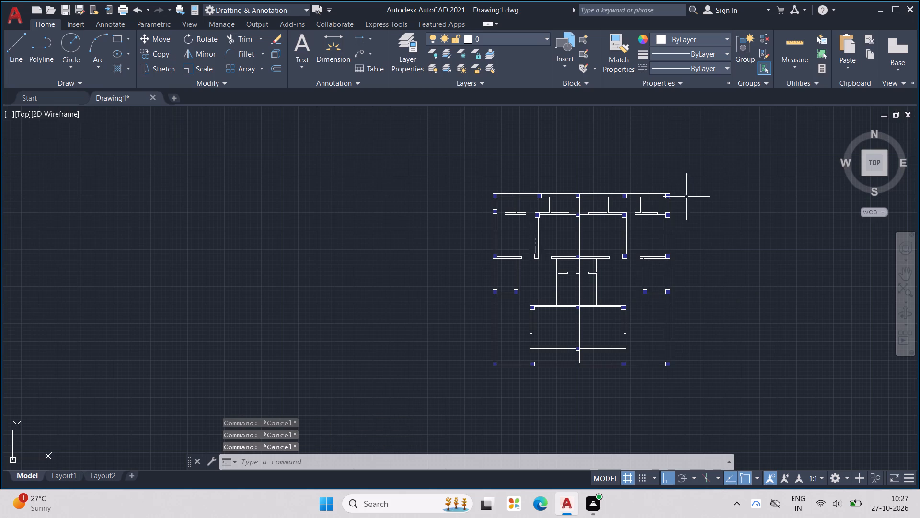
pyautogui.press('Escape')
pyautogui.press('Escape')
# Draw a horizontal line across the upper-left room's door opening, from the short wall's left end to the left outer wall's inner face.
pyautogui.scroll(-2, 674, 231)
pyautogui.scroll(2, 634, 212)
pyautogui.scroll(4, 591, 224)
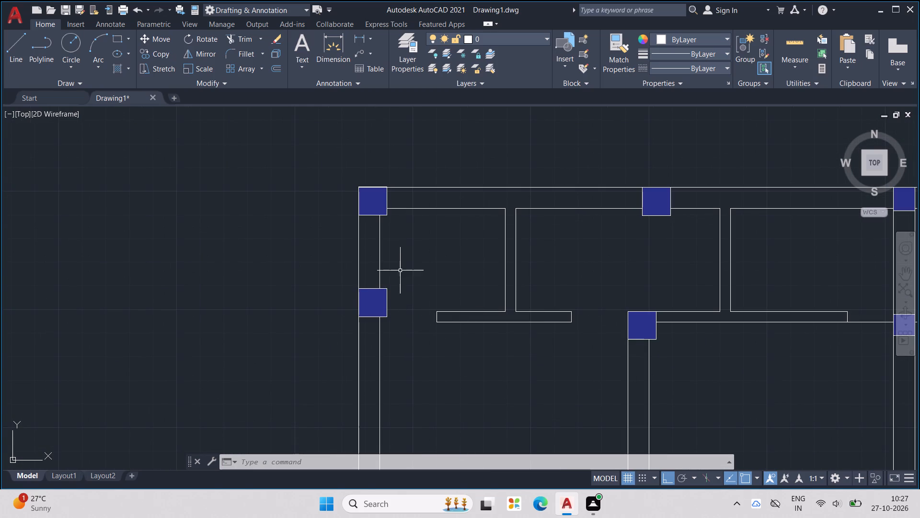
pyautogui.press('Escape')
pyautogui.press('Escape')
pyautogui.press('Escape')
pyautogui.press('l')
pyautogui.press('Return')
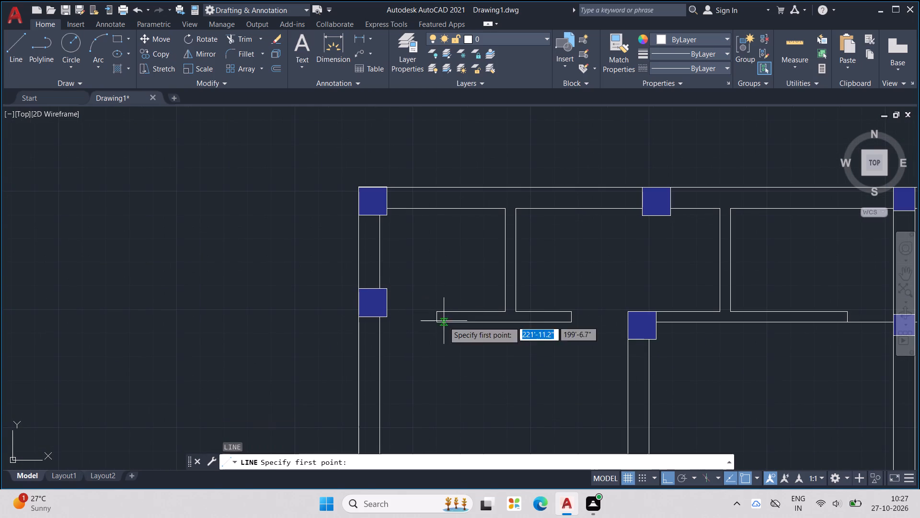
pyautogui.click(435, 318)
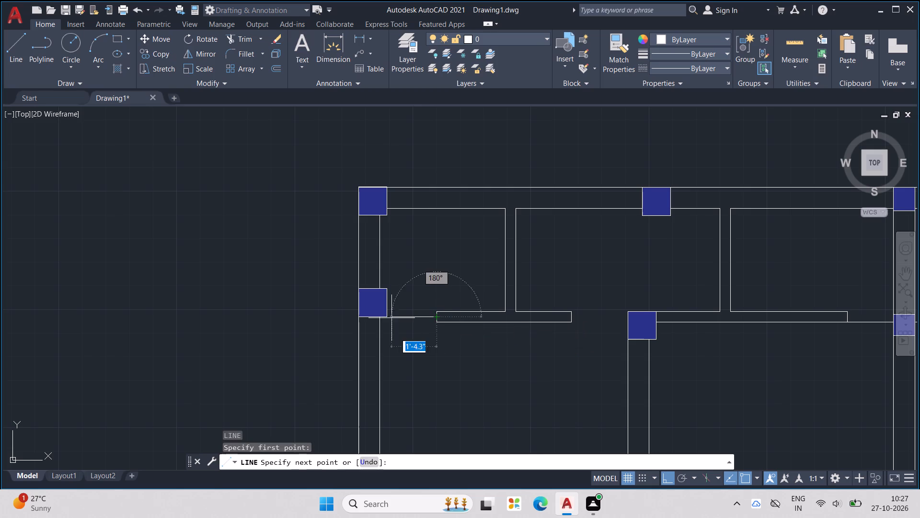
pyautogui.click(379, 318)
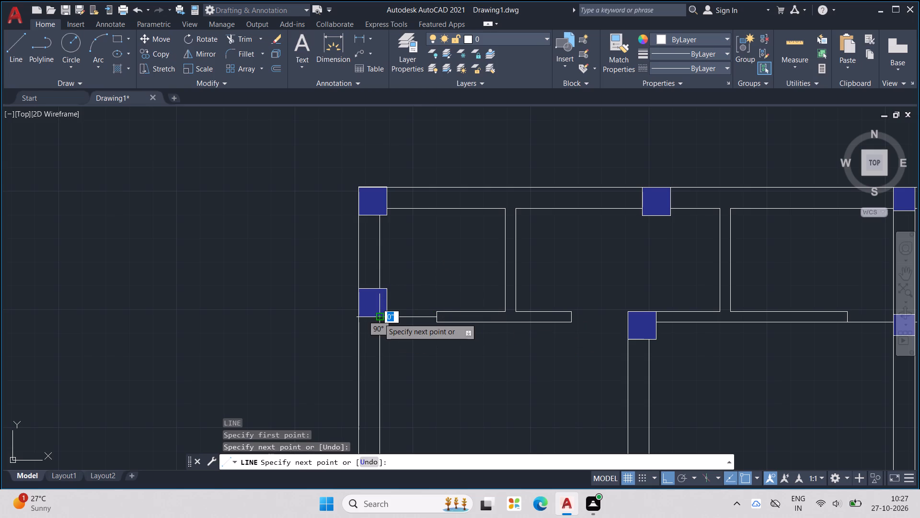
pyautogui.press('Escape')
pyautogui.press('Escape')
pyautogui.press('Escape')
pyautogui.press('Escape')
pyautogui.press('Escape')
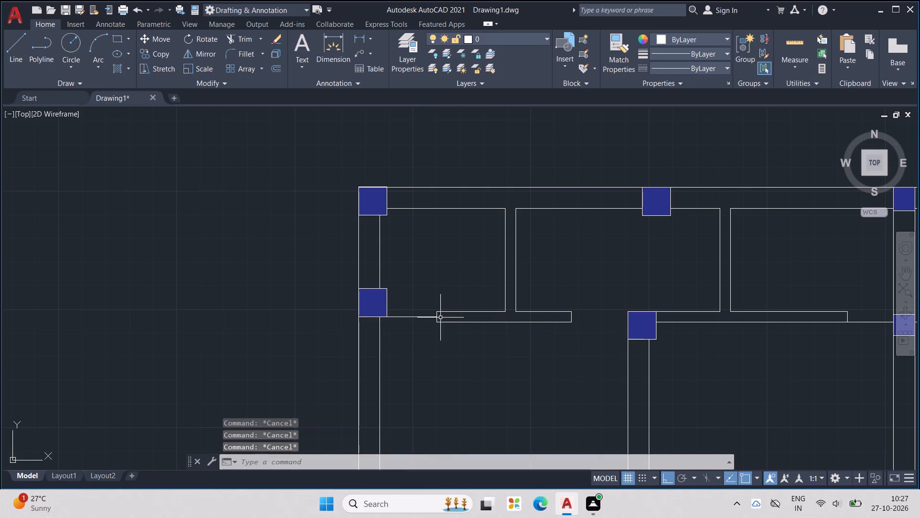
# Draw the door leaf from the opening line's wall end: 2' upward, 1" across toward the room, and back down to the opening line.
pyautogui.press('l')
pyautogui.press('Return')
pyautogui.scroll(2, 368, 317)
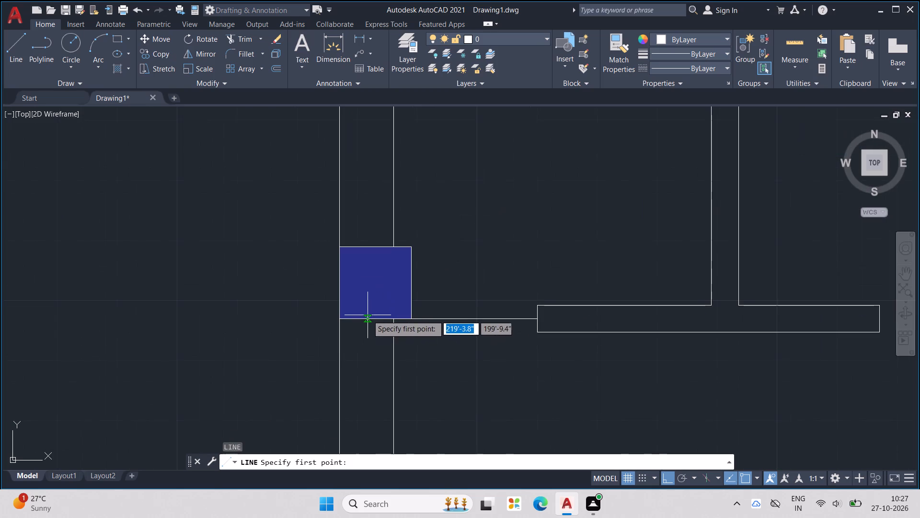
pyautogui.click(391, 321)
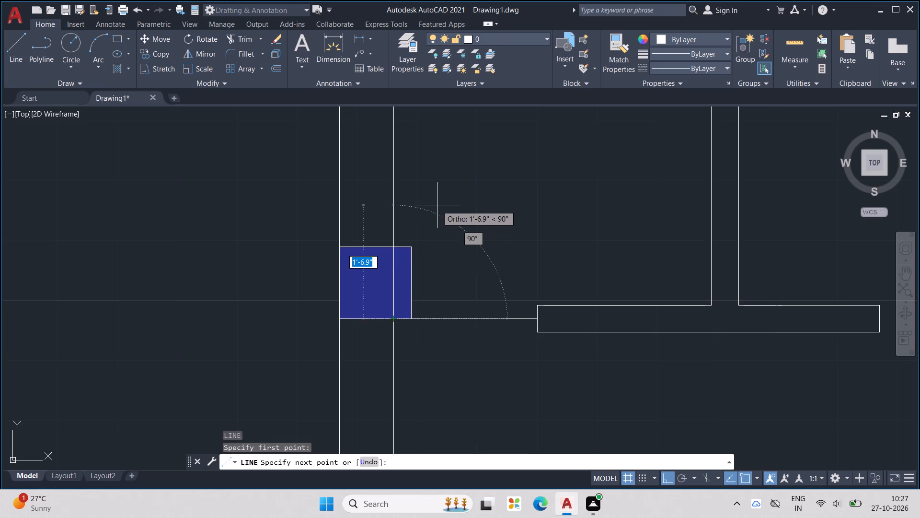
pyautogui.write("2'")
pyautogui.press('Return')
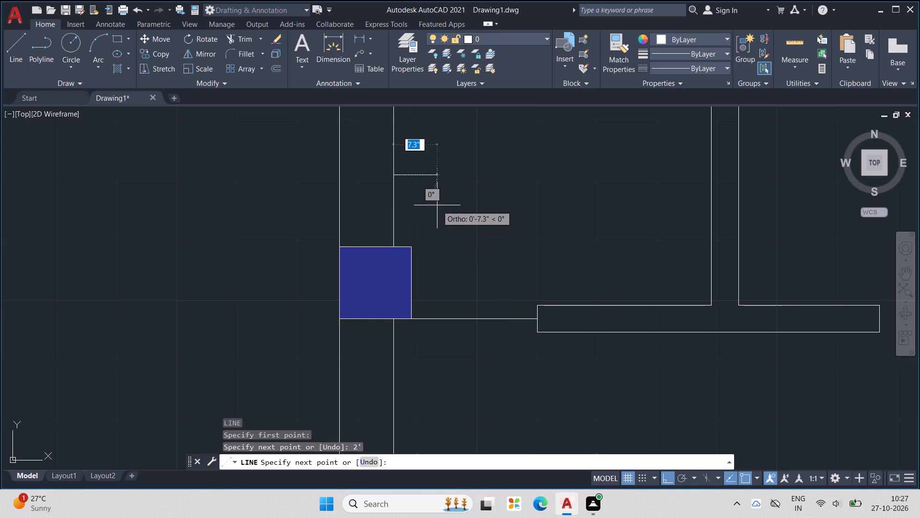
pyautogui.write('1"')
pyautogui.press('Return')
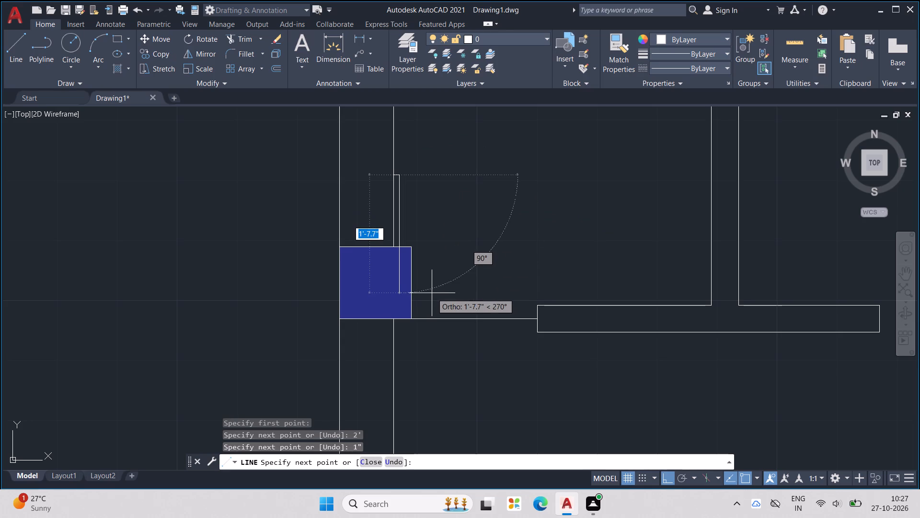
pyautogui.scroll(4, 398, 319)
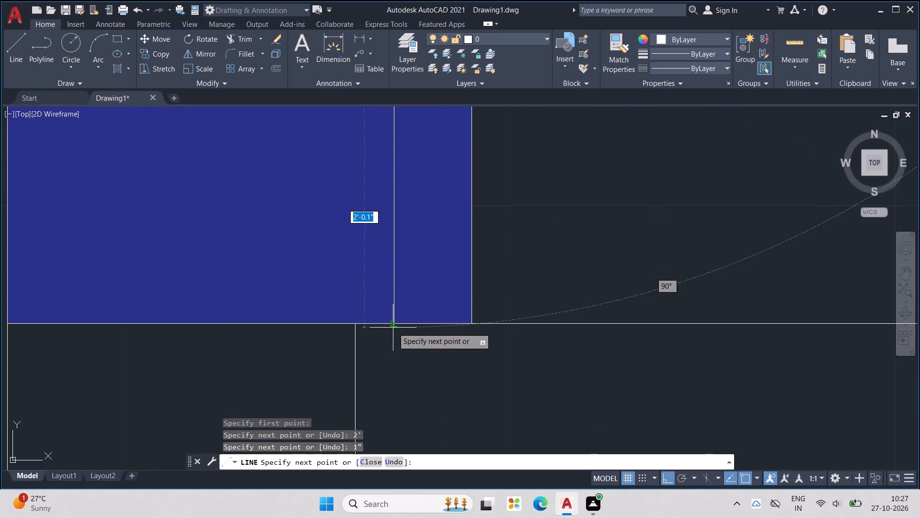
pyautogui.click(393, 328)
pyautogui.press('Escape')
pyautogui.scroll(-3, 431, 320)
pyautogui.press('Escape')
pyautogui.press('Escape')
pyautogui.press('Escape')
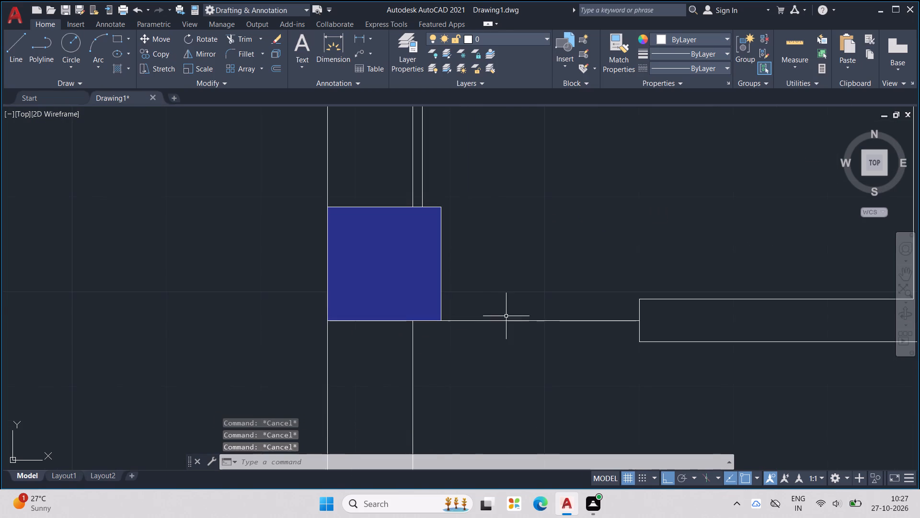
pyautogui.press('Escape')
# Set the colour of the door opening line and the door leaf's long and short edges to orange-brown 205,105,40.
pyautogui.scroll(-2, 506, 316)
pyautogui.click(508, 317)
pyautogui.scroll(3, 491, 255)
pyautogui.moveTo(490, 254); pyautogui.dragTo(485, 252)
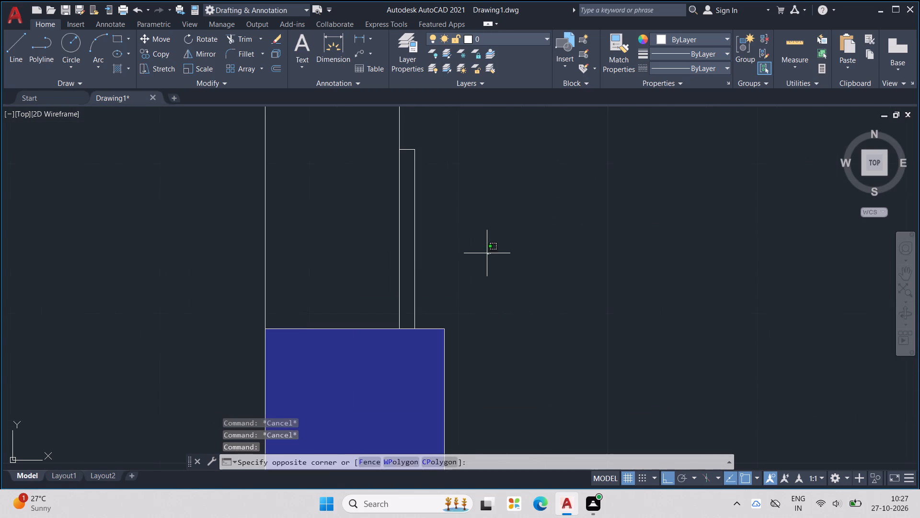
pyautogui.moveTo(485, 252); pyautogui.dragTo(410, 251)
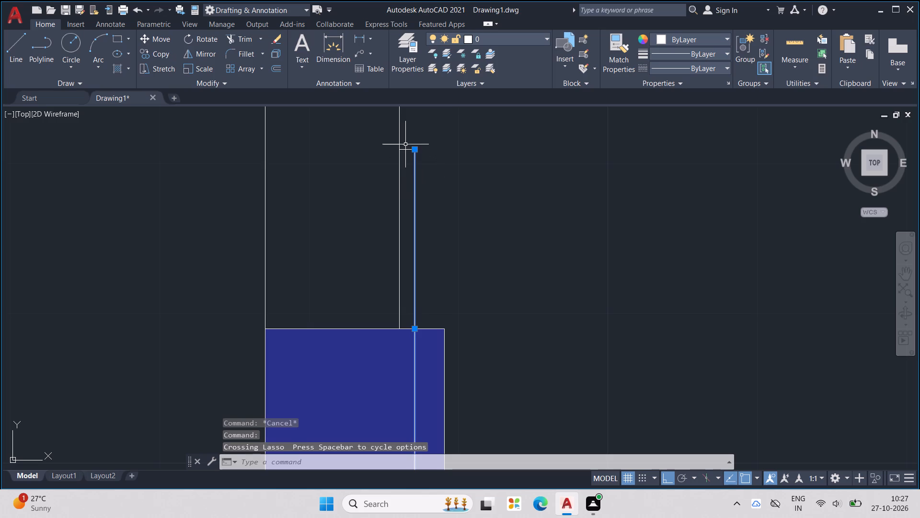
pyautogui.moveTo(406, 151); pyautogui.dragTo(408, 161)
pyautogui.click(722, 53)
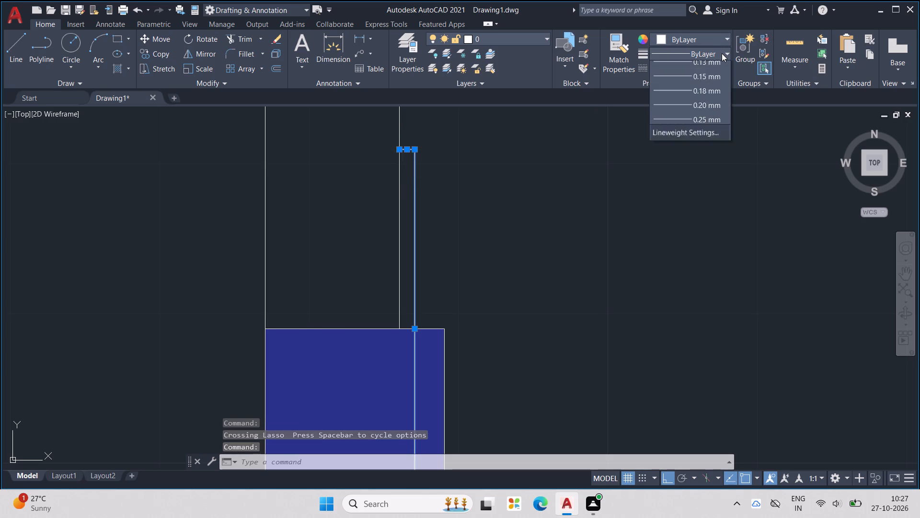
pyautogui.click(722, 53)
pyautogui.click(723, 40)
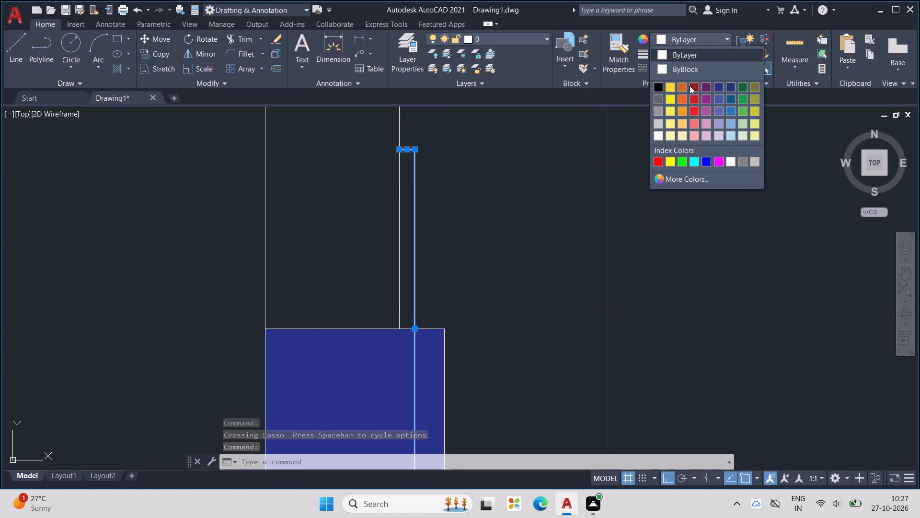
pyautogui.click(681, 85)
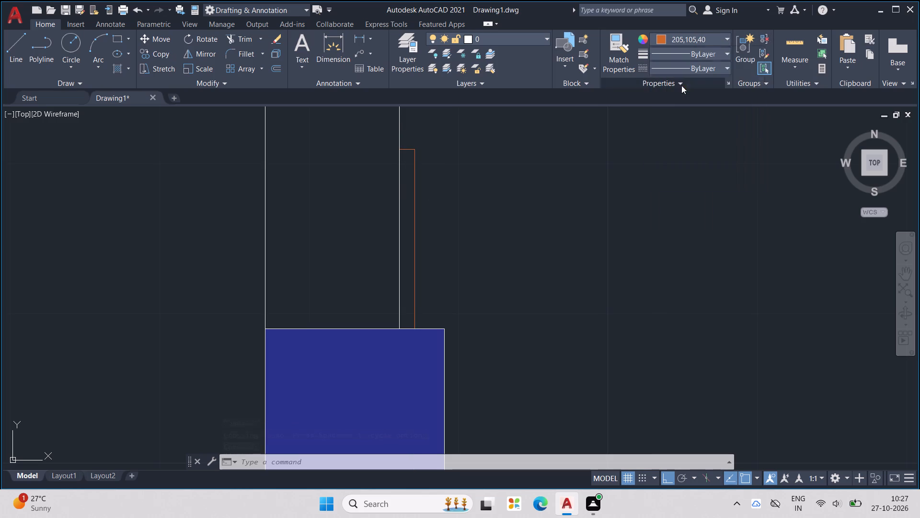
pyautogui.scroll(-3, 580, 159)
pyautogui.press('Escape')
pyautogui.press('Escape')
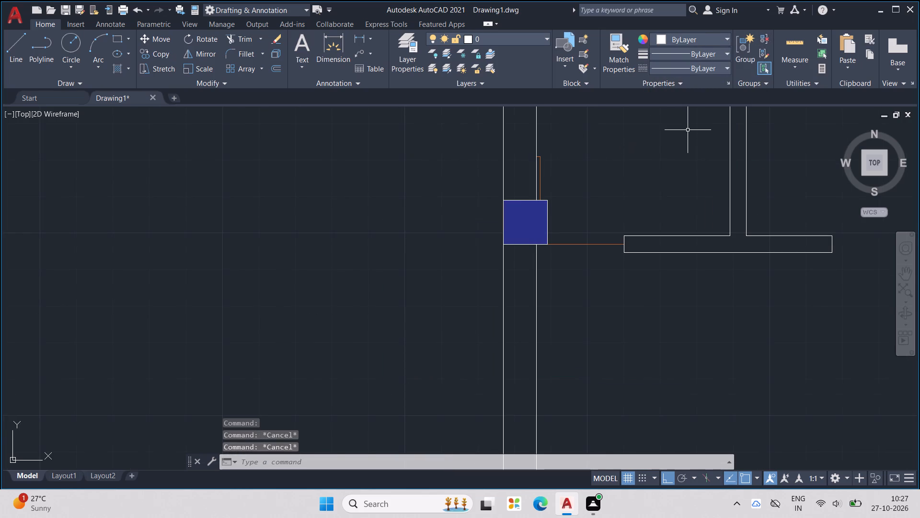
# Set the current drawing colour to orange-brown 205,105,40.
pyautogui.moveTo(687, 130); pyautogui.dragTo(668, 208, button='middle')
pyautogui.click(715, 34)
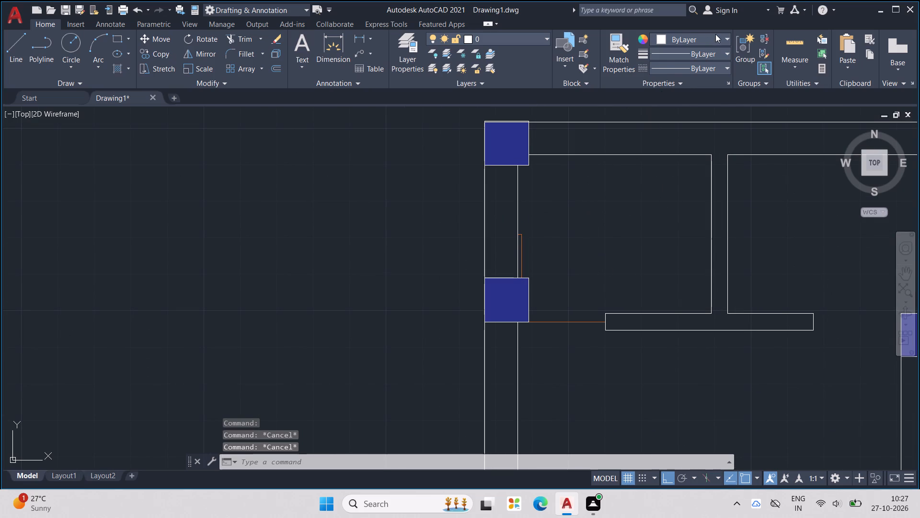
pyautogui.click(685, 84)
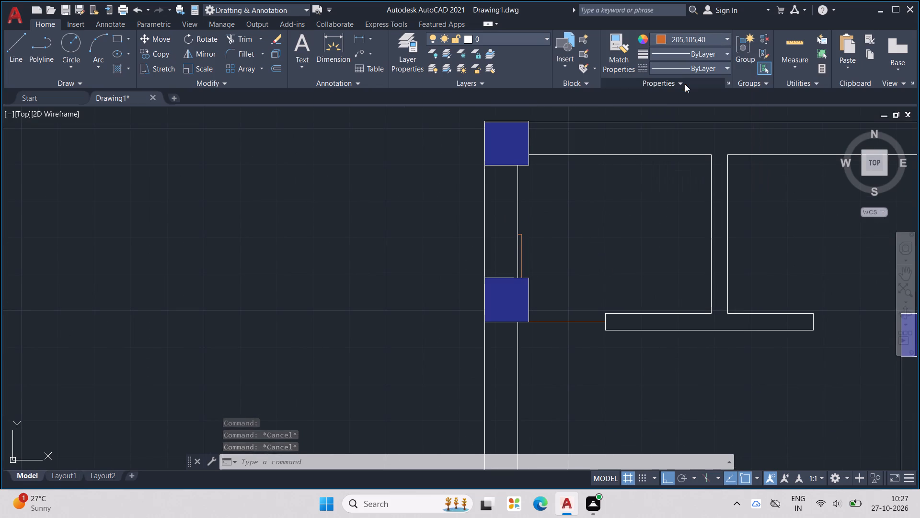
# Draw the upper-left room's door swing as a three-point arc through the leaf's two top corners to the short wall's left end.
pyautogui.click(98, 49)
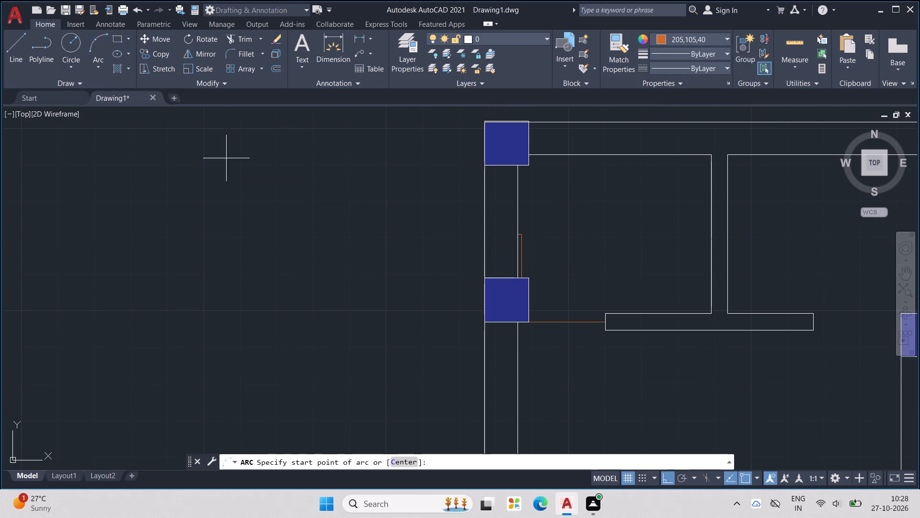
pyautogui.moveTo(561, 247); pyautogui.dragTo(486, 229, button='middle')
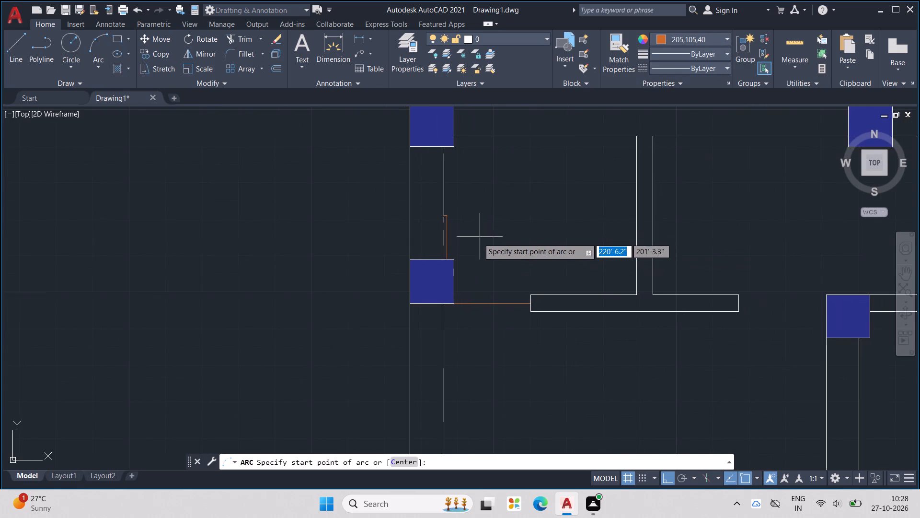
pyautogui.scroll(1, 468, 244)
pyautogui.scroll(3, 424, 197)
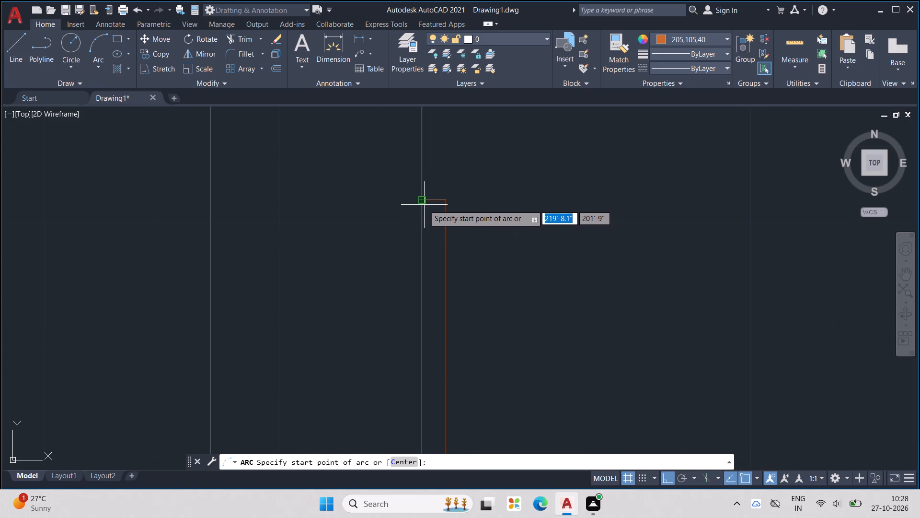
pyautogui.click(425, 203)
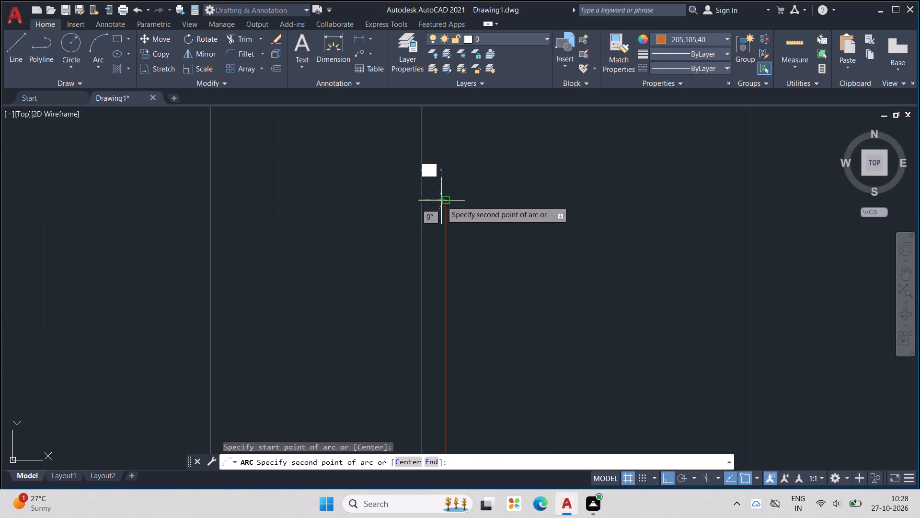
pyautogui.click(445, 200)
pyautogui.scroll(-2, 450, 200)
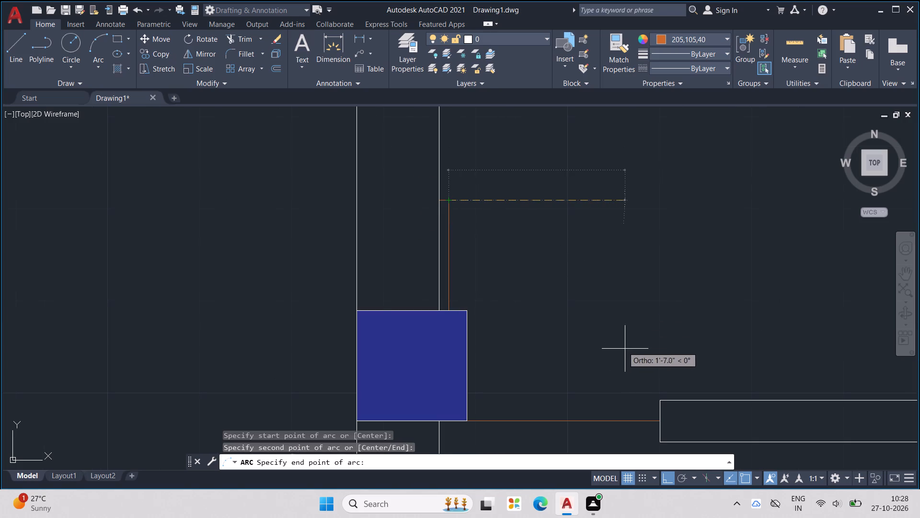
pyautogui.moveTo(641, 374); pyautogui.dragTo(576, 304, button='middle')
pyautogui.scroll(-1, 641, 374)
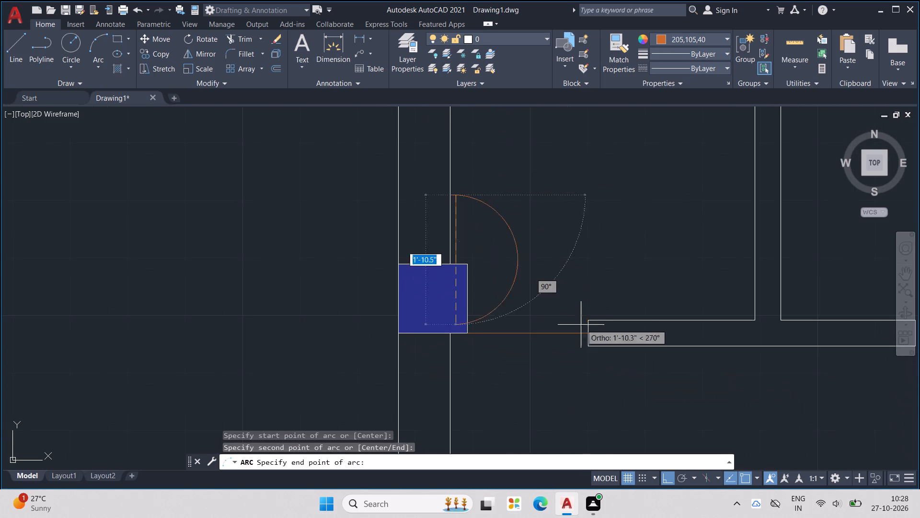
pyautogui.click(587, 330)
pyautogui.scroll(-2, 633, 313)
pyautogui.press('Escape')
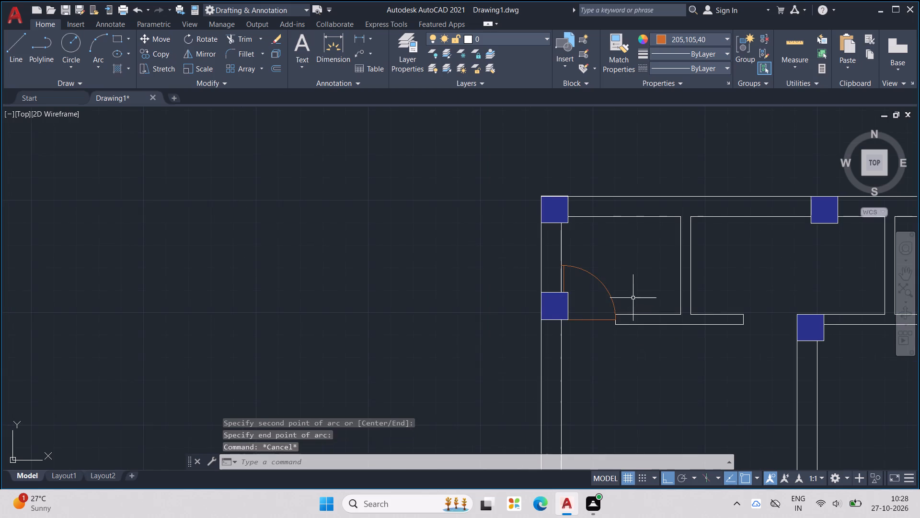
pyautogui.press('Escape')
pyautogui.press('Escape')
# Draw a 1" line leftward from the middle of the left face of the column beside the second door opening.
pyautogui.moveTo(637, 294); pyautogui.dragTo(382, 275, button='middle')
pyautogui.press('Escape')
pyautogui.press('Escape')
pyautogui.press('Escape')
pyautogui.press('Escape')
pyautogui.press('Escape')
pyautogui.press('Escape')
pyautogui.press('l')
pyautogui.press('Return')
pyautogui.scroll(2, 533, 301)
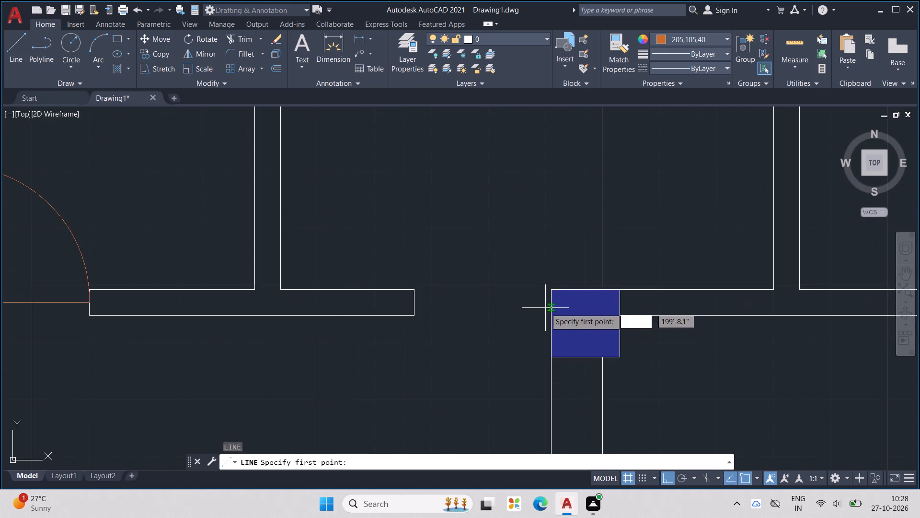
pyautogui.scroll(1, 546, 308)
pyautogui.click(555, 337)
pyautogui.moveTo(533, 332); pyautogui.dragTo(547, 226, button='middle')
pyautogui.write('1"')
pyautogui.press('Return')
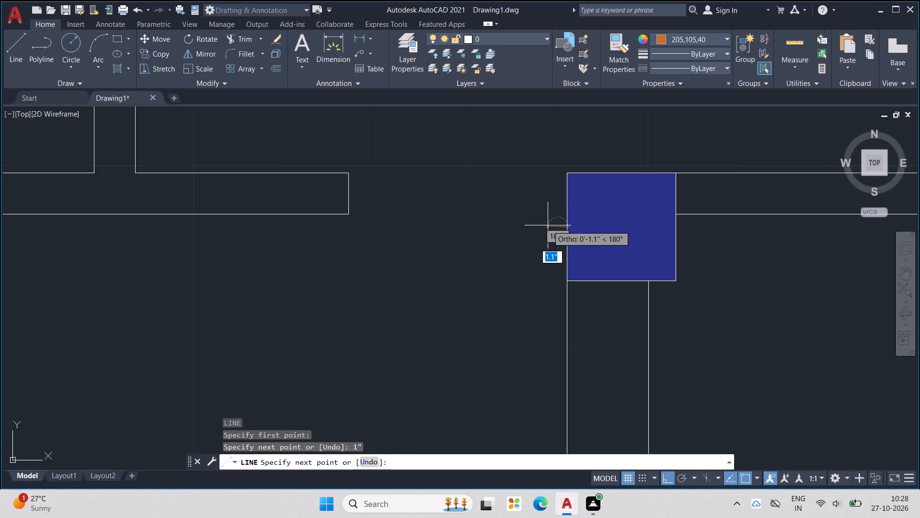
# Continue into a door leaf: 2' downward, 1" to the left, 2' back up, and across to the first short line's end.
pyautogui.scroll(-1, 540, 252)
pyautogui.press('2')
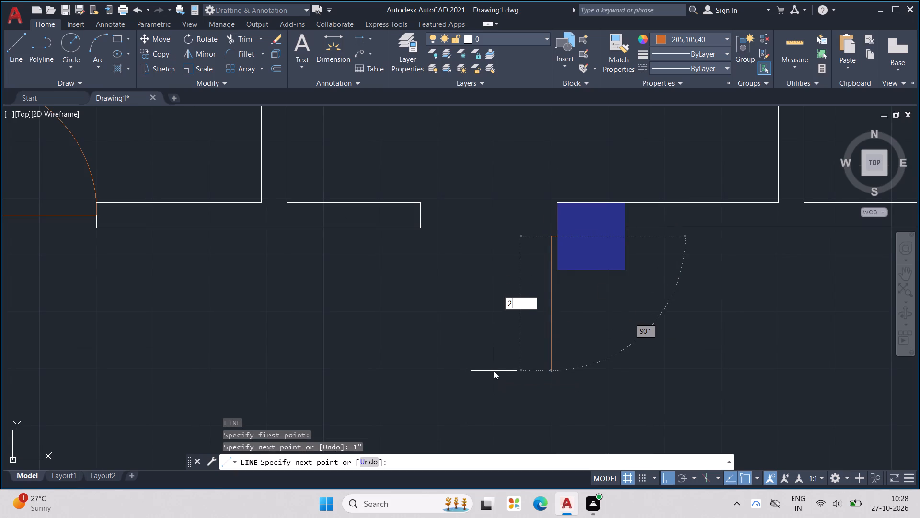
pyautogui.press("'")
pyautogui.press('BackSpace')
pyautogui.press("'")
pyautogui.press('Return')
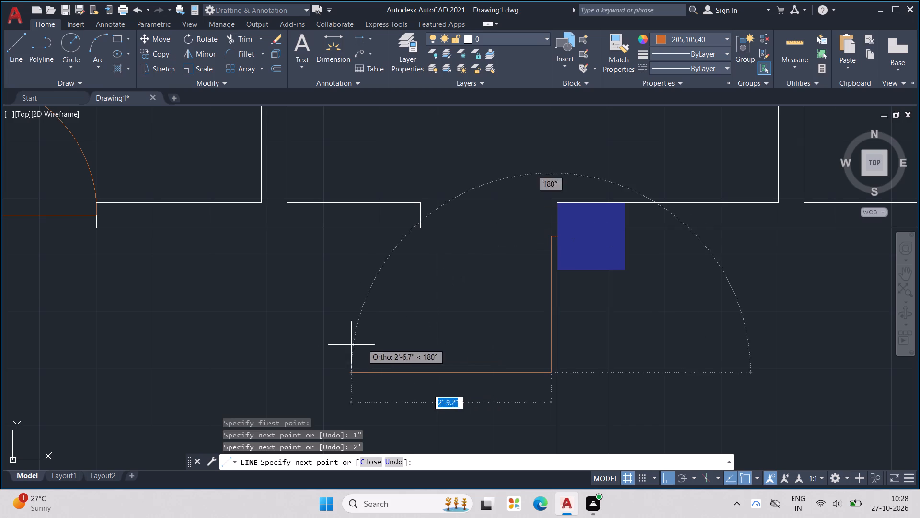
pyautogui.write('1"')
pyautogui.press('Return')
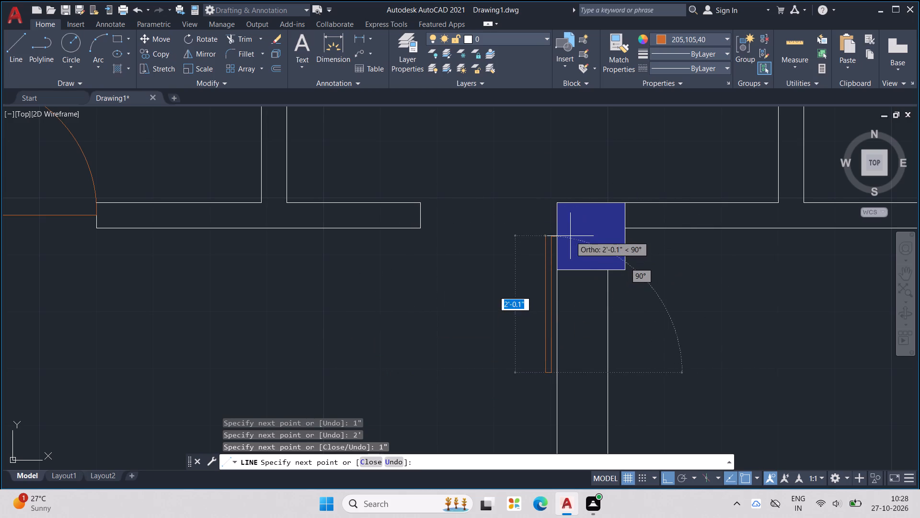
pyautogui.moveTo(569, 237); pyautogui.dragTo(471, 292, button='middle')
pyautogui.scroll(2, 428, 303)
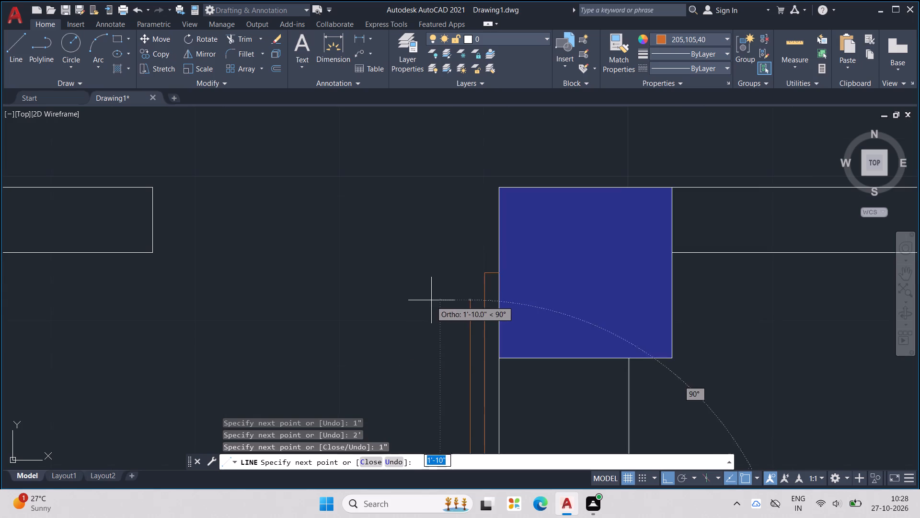
pyautogui.scroll(1, 463, 281)
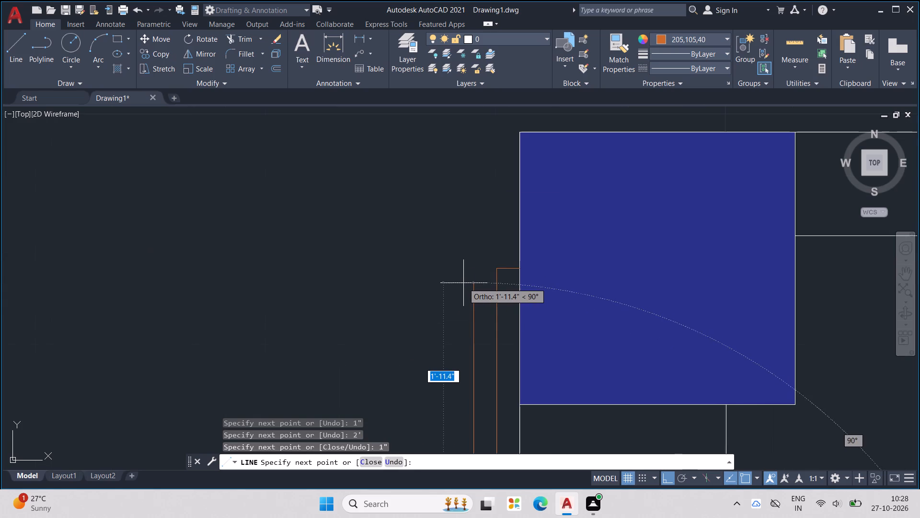
pyautogui.scroll(1, 463, 283)
pyautogui.moveTo(463, 283); pyautogui.dragTo(485, 256, button='middle')
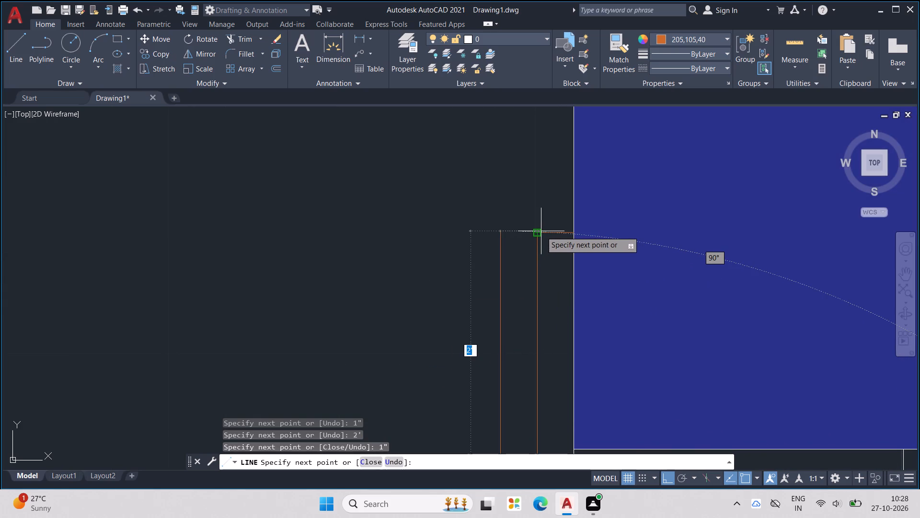
pyautogui.click(502, 231)
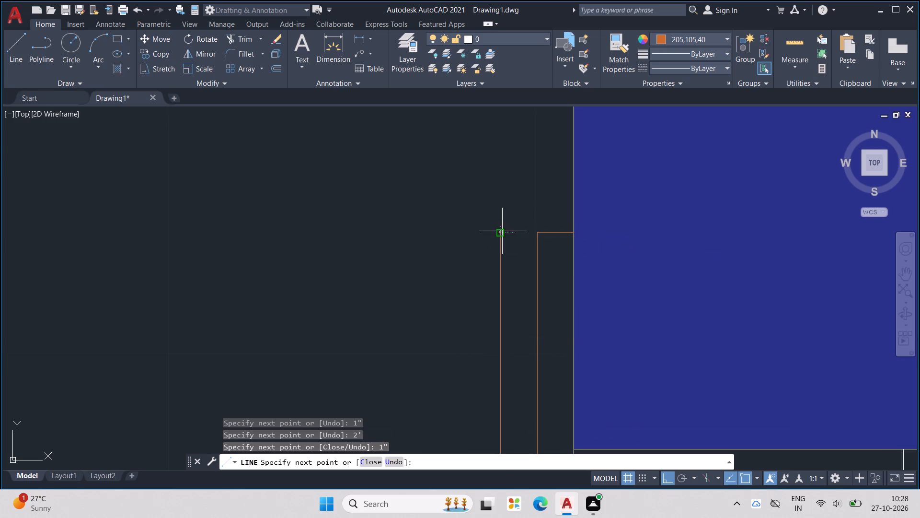
pyautogui.click(534, 235)
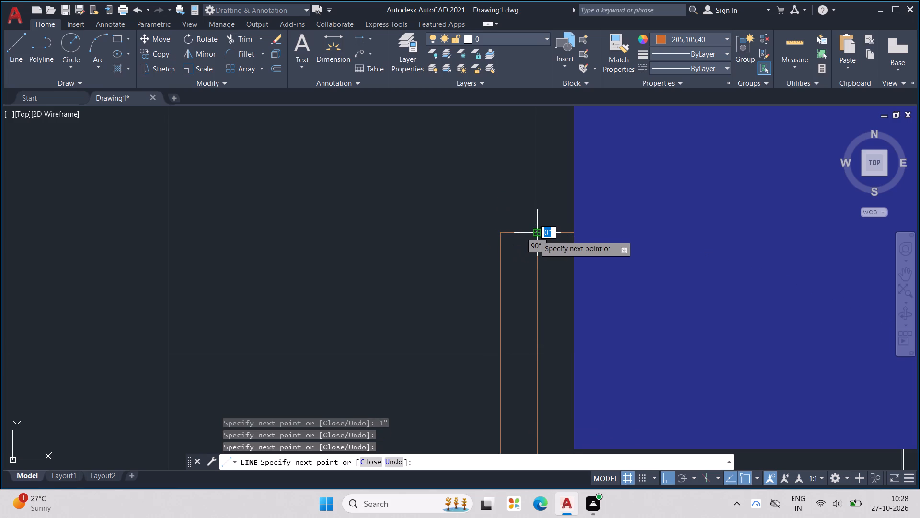
pyautogui.press('Escape')
# Draw the second door's swing as a three-point arc through the leaf's two bottom corners to the short wall's lower right corner.
pyautogui.scroll(-3, 373, 216)
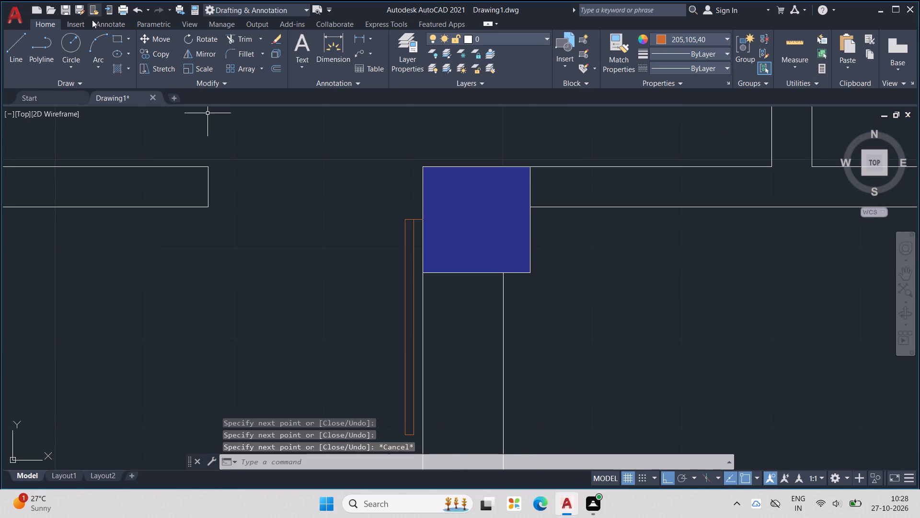
pyautogui.click(98, 37)
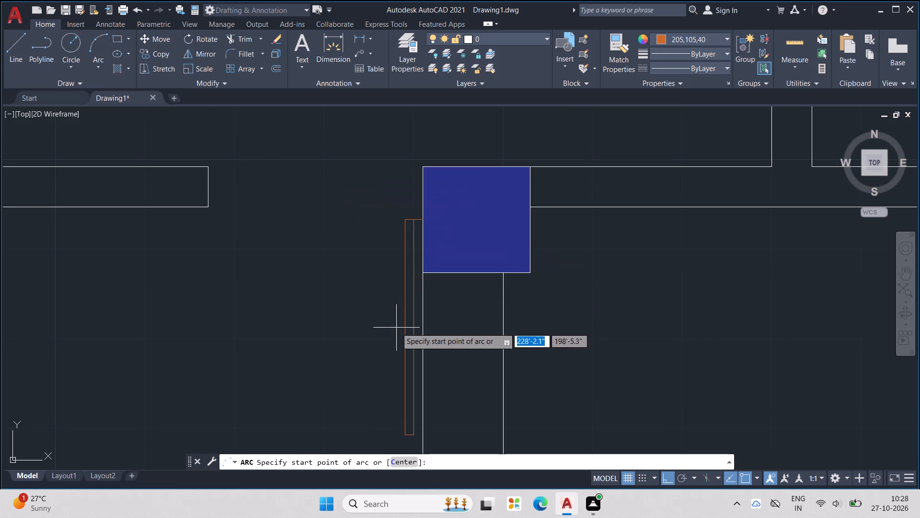
pyautogui.scroll(-3, 396, 328)
pyautogui.scroll(3, 397, 349)
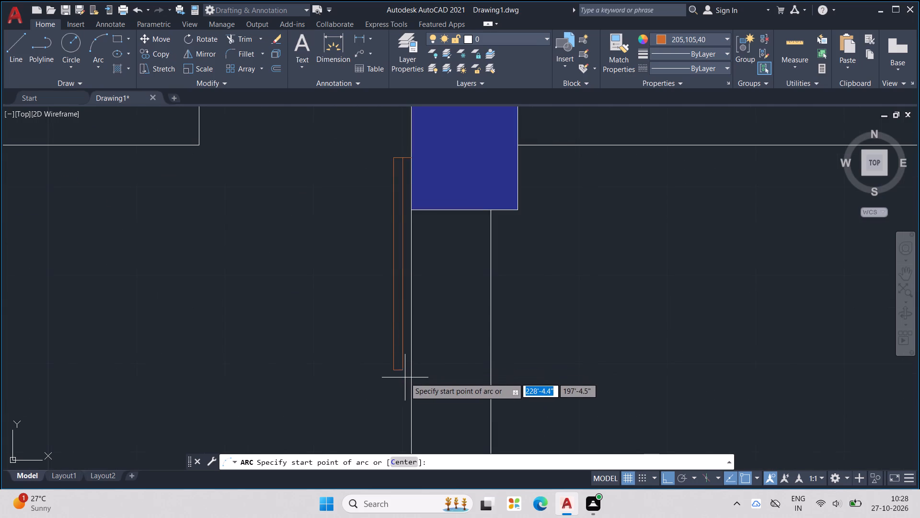
pyautogui.scroll(1, 405, 377)
pyautogui.moveTo(405, 377); pyautogui.dragTo(509, 376, button='middle')
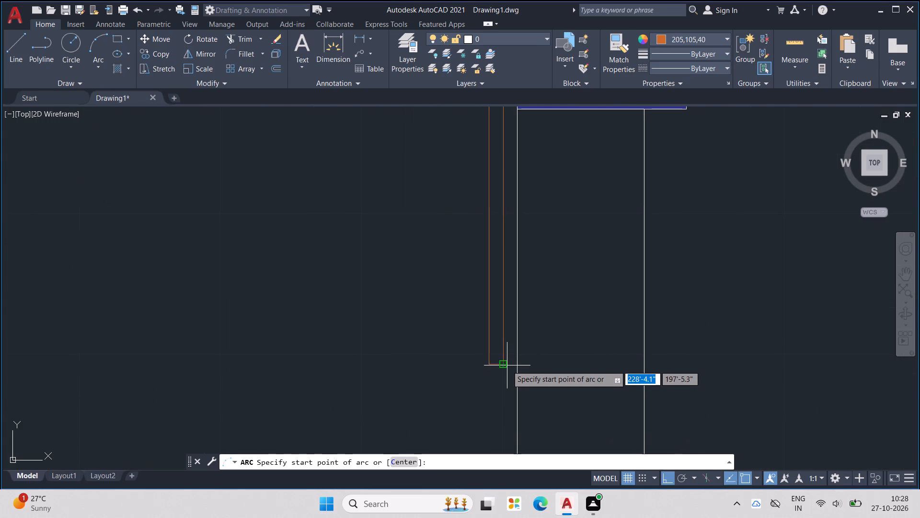
pyautogui.click(506, 365)
pyautogui.click(486, 364)
pyautogui.scroll(-3, 441, 330)
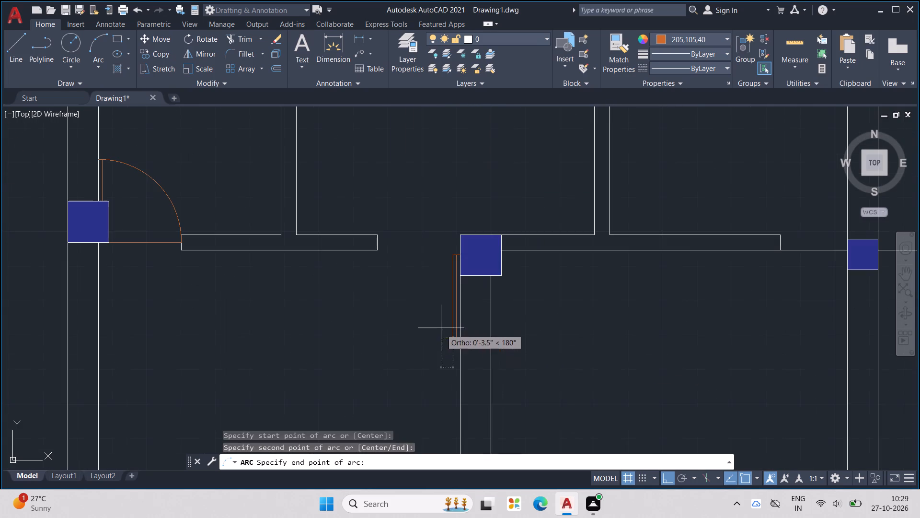
pyautogui.click(381, 253)
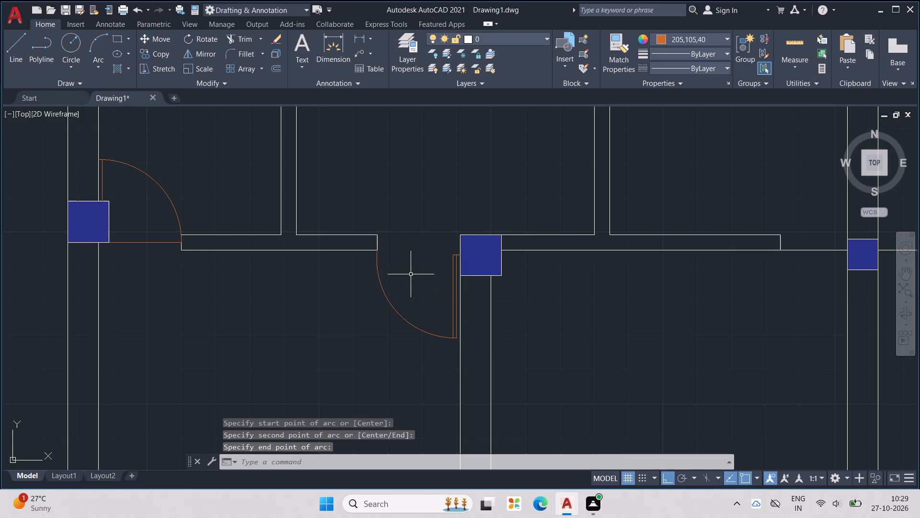
pyautogui.press('Escape')
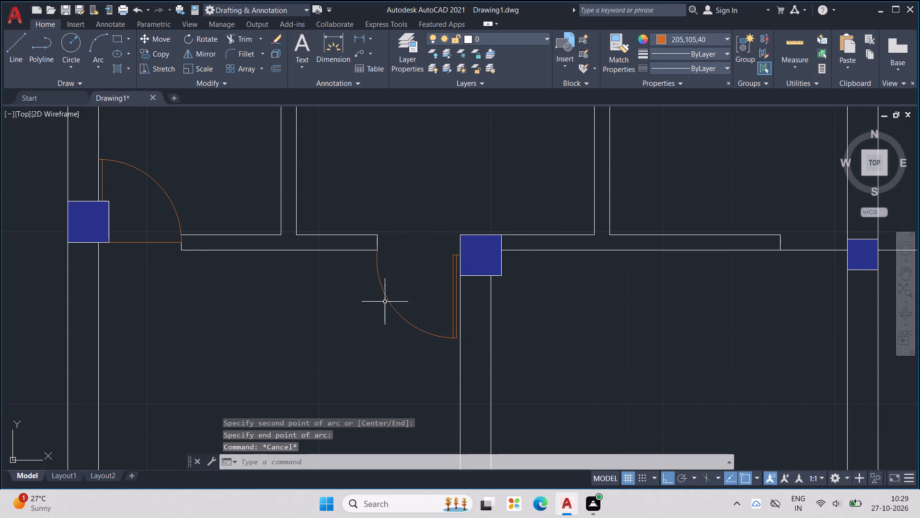
# Stretch the second door arc's wall-side endpoint upward to about the middle of the short wall's right end.
pyautogui.click(386, 299)
pyautogui.scroll(2, 382, 263)
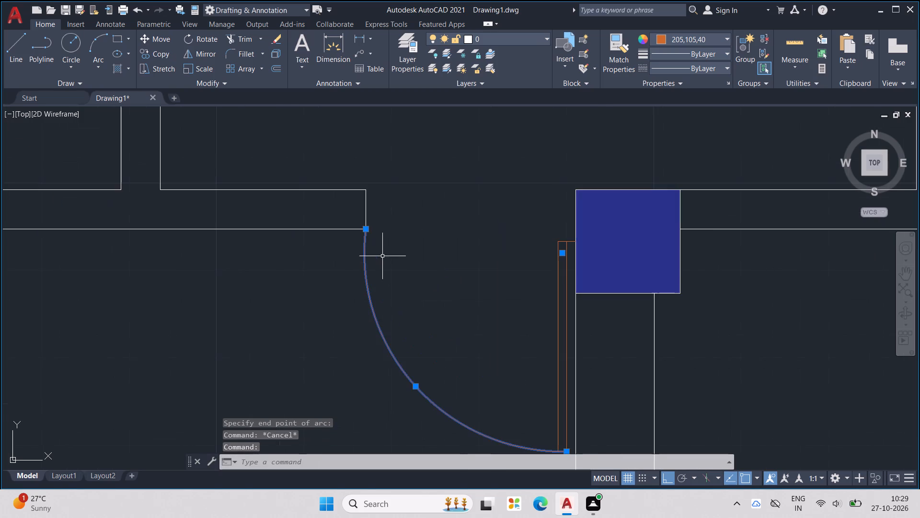
pyautogui.moveTo(383, 255); pyautogui.dragTo(418, 327, button='middle')
pyautogui.scroll(2, 413, 321)
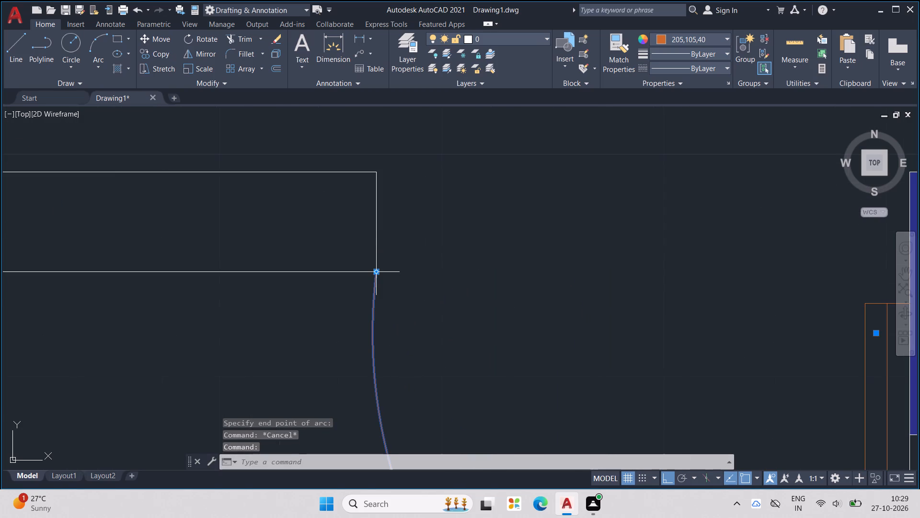
pyautogui.moveTo(379, 271); pyautogui.dragTo(379, 229)
pyautogui.click(378, 228)
pyautogui.scroll(-2, 412, 236)
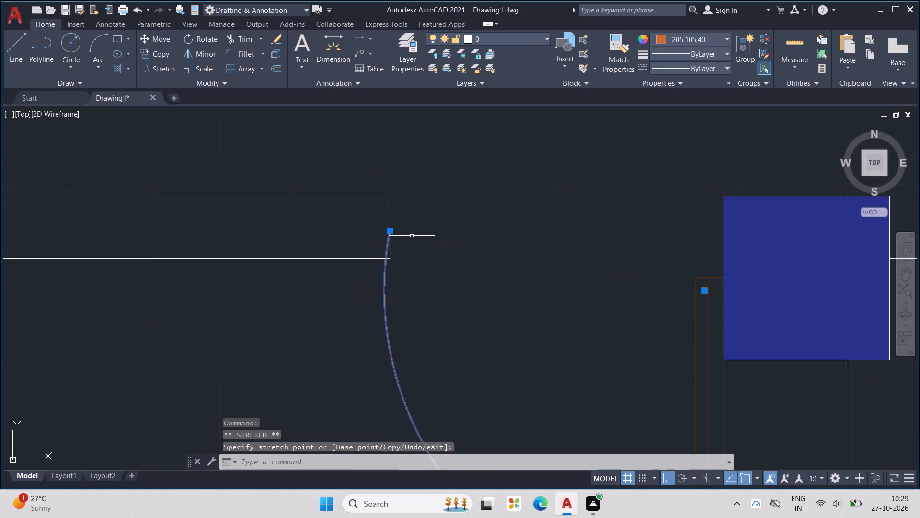
pyautogui.press('Escape')
pyautogui.press('Escape')
pyautogui.press('Escape')
pyautogui.press('Escape')
pyautogui.scroll(-2, 479, 269)
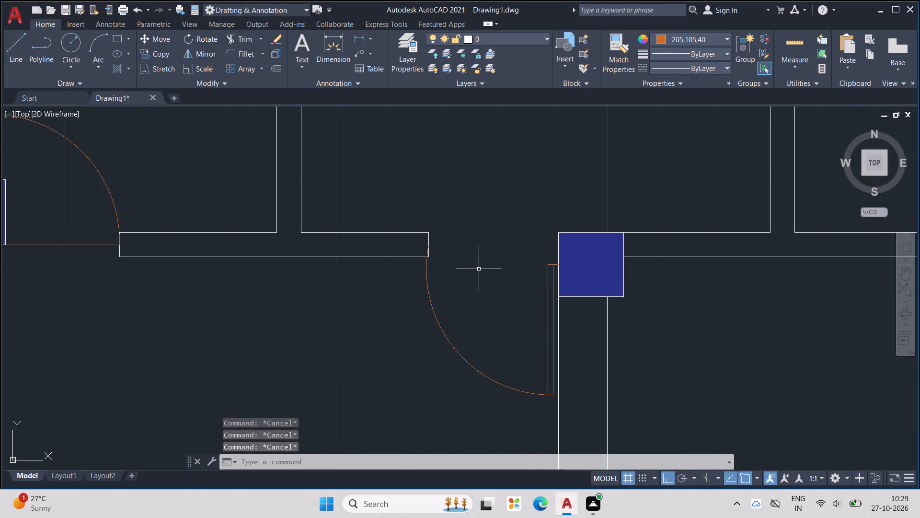
# Examine the upper row of rooms for door openings that still lack doors.
pyautogui.scroll(-2, 479, 269)
pyautogui.moveTo(483, 271); pyautogui.dragTo(357, 277, button='middle')
pyautogui.scroll(-1, 483, 271)
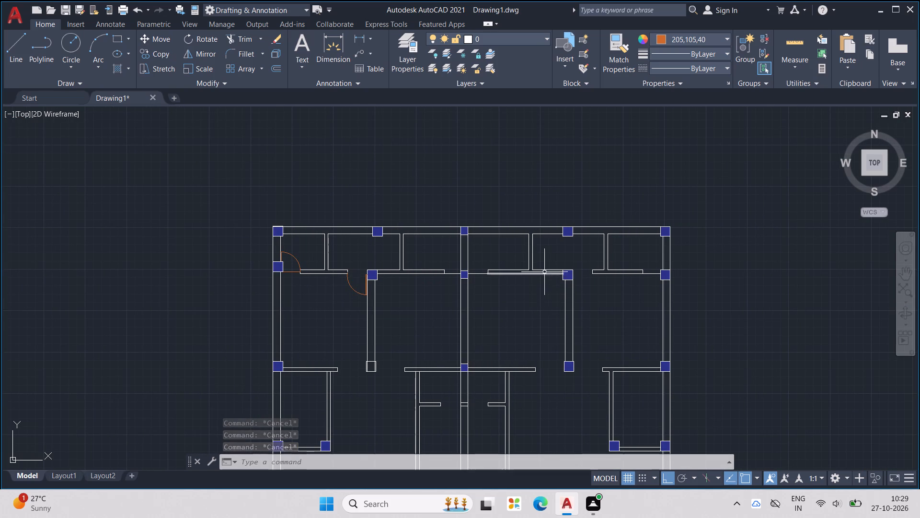
pyautogui.scroll(2, 541, 271)
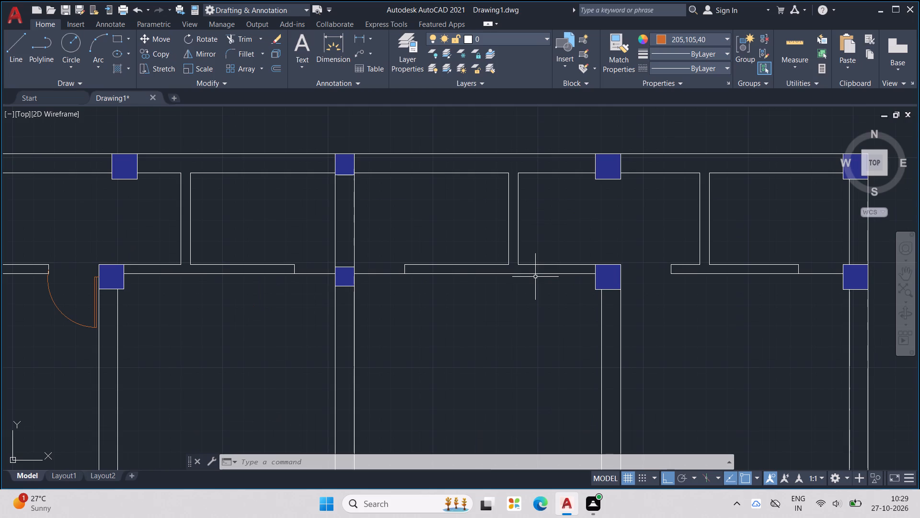
pyautogui.scroll(-2, 537, 281)
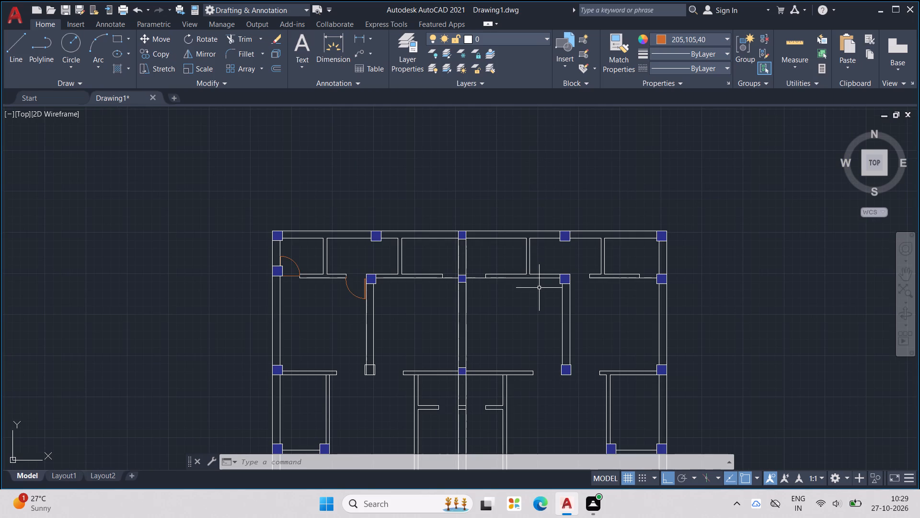
pyautogui.scroll(3, 468, 272)
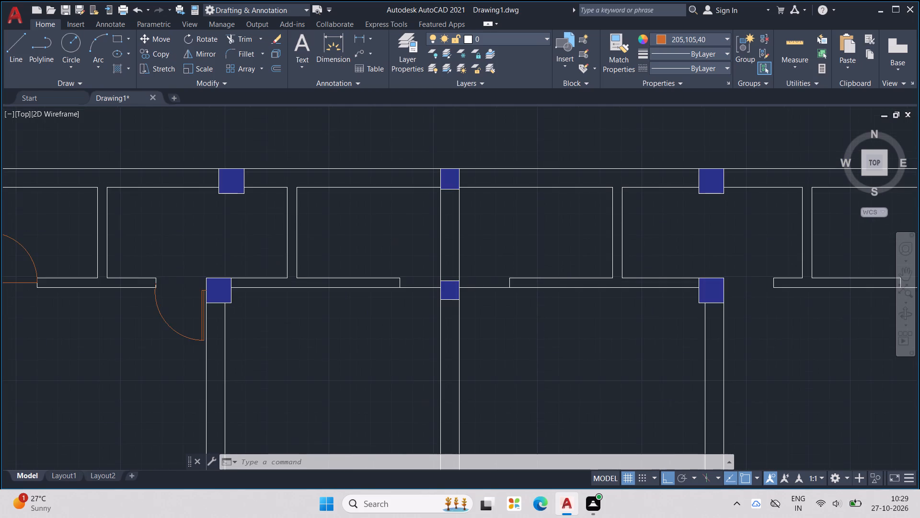
# Draw a door leaf from the lower middle column's left edge at the wall line: 2' up, 1" left, down to the wall line, and back.
pyautogui.scroll(1, 468, 272)
pyautogui.moveTo(444, 280); pyautogui.dragTo(529, 283, button='middle')
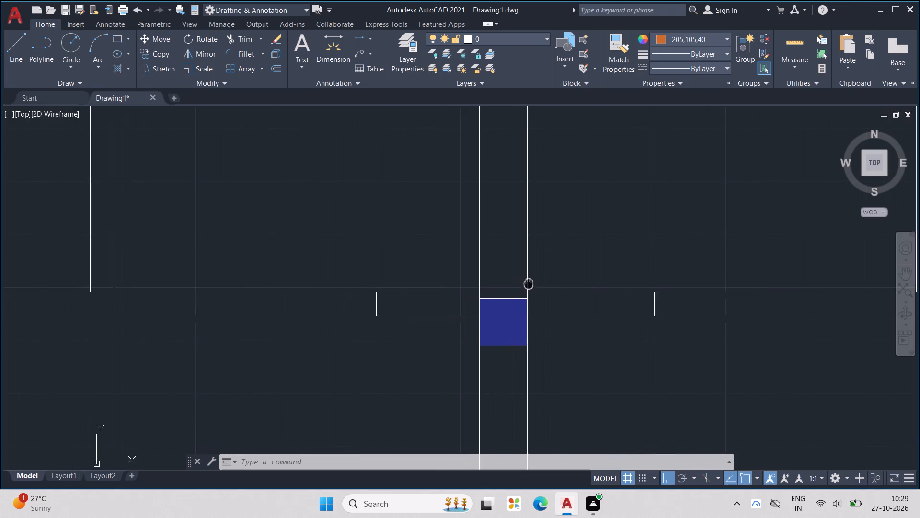
pyautogui.moveTo(529, 283); pyautogui.dragTo(533, 283, button='middle')
pyautogui.press('Escape')
pyautogui.press('Escape')
pyautogui.press('Escape')
pyautogui.press('Escape')
pyautogui.press('l')
pyautogui.press('Return')
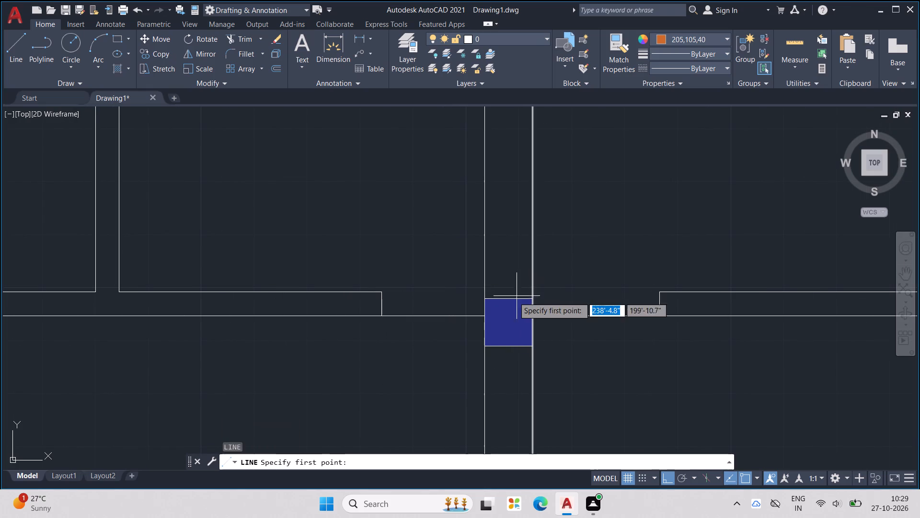
pyautogui.scroll(2, 486, 318)
pyautogui.click(478, 316)
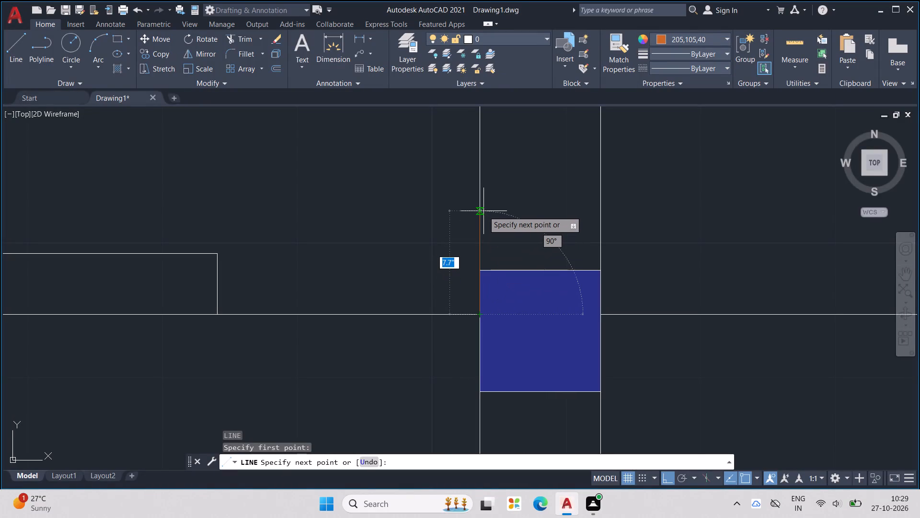
pyautogui.write("2'")
pyautogui.press('Return')
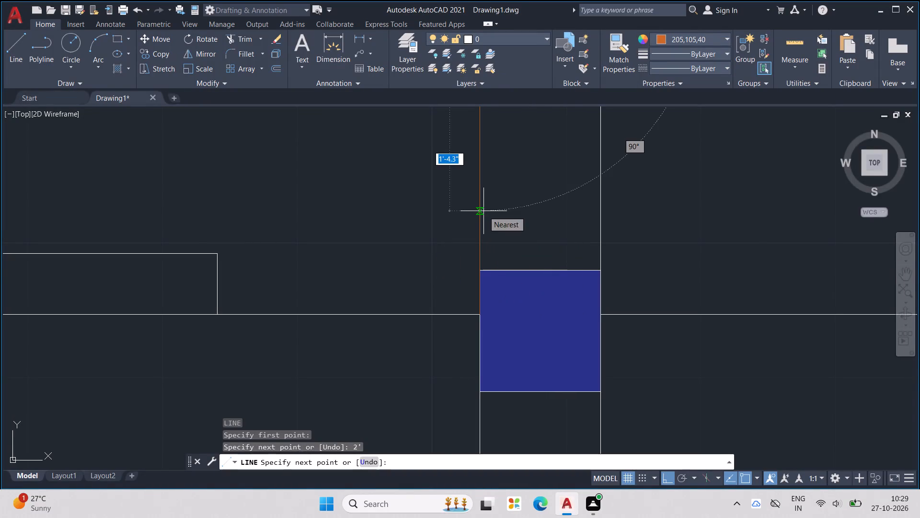
pyautogui.scroll(-3, 483, 211)
pyautogui.write('1"')
pyautogui.press('Return')
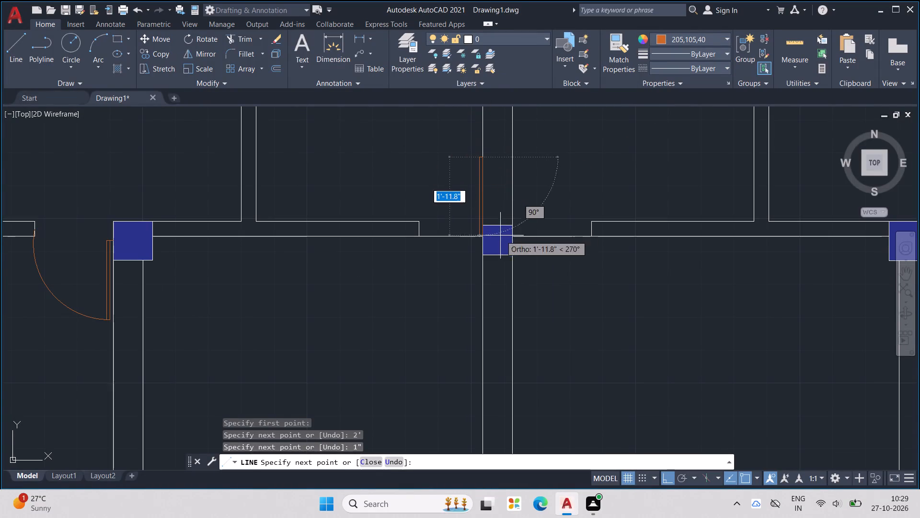
pyautogui.scroll(2, 456, 230)
pyautogui.scroll(1, 493, 244)
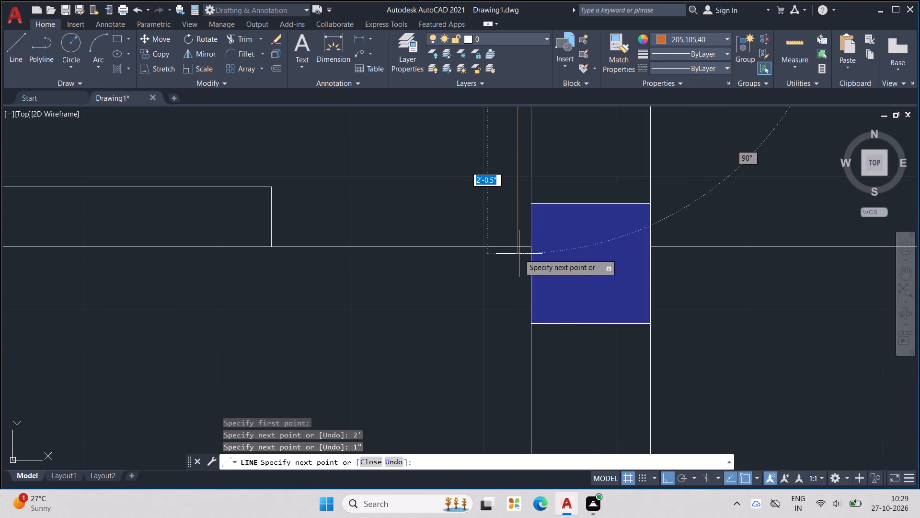
pyautogui.moveTo(519, 254); pyautogui.dragTo(493, 263, button='middle')
pyautogui.scroll(4, 492, 264)
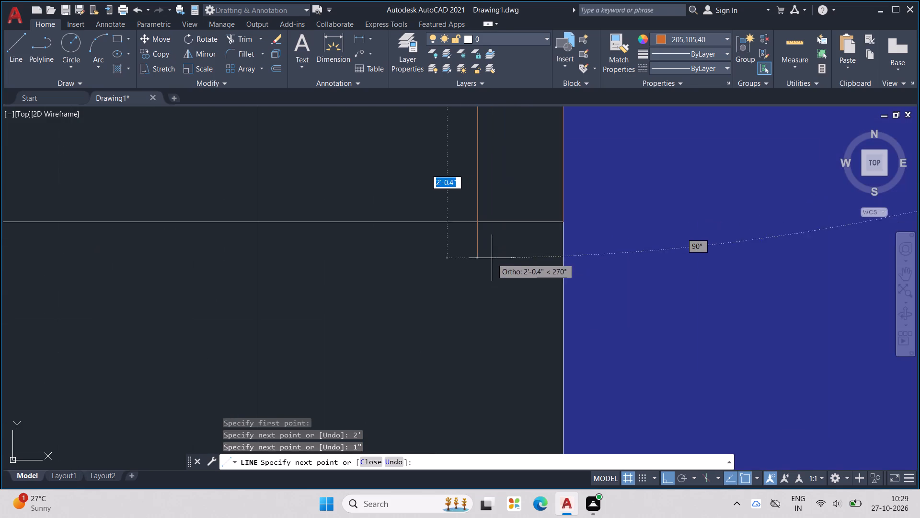
pyautogui.click(476, 225)
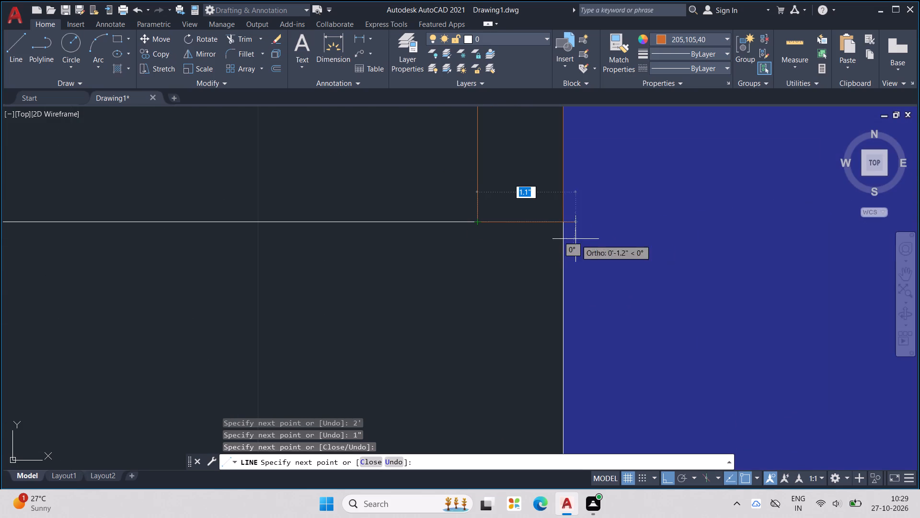
pyautogui.click(563, 222)
pyautogui.press('Escape')
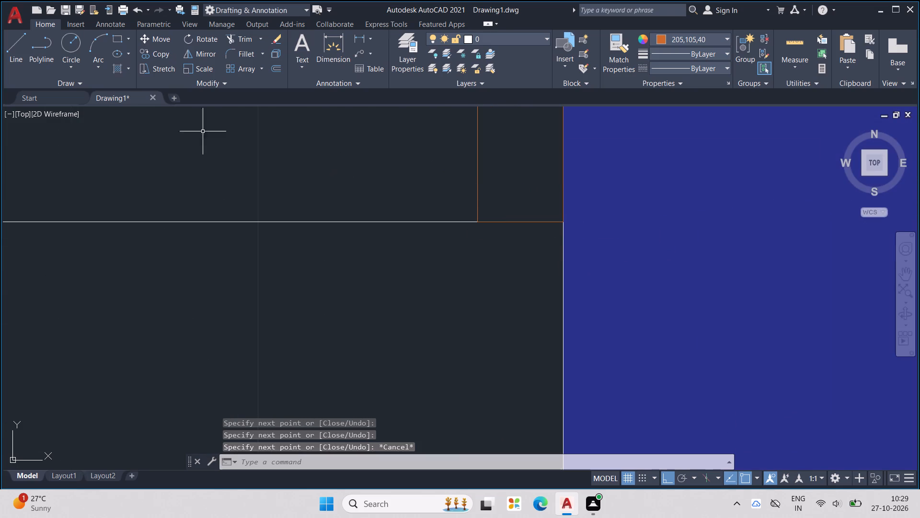
# Draw this door's swing as a three-point arc from the leaf's top right corner through its top left corner to the left wall end's midpoint.
pyautogui.click(96, 39)
pyautogui.scroll(-4, 439, 249)
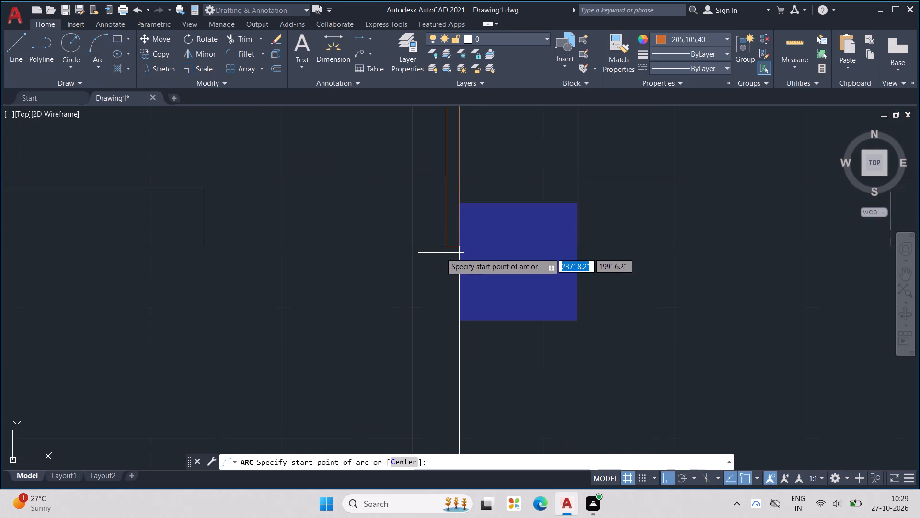
pyautogui.moveTo(402, 201); pyautogui.dragTo(455, 338, button='middle')
pyautogui.scroll(-3, 458, 329)
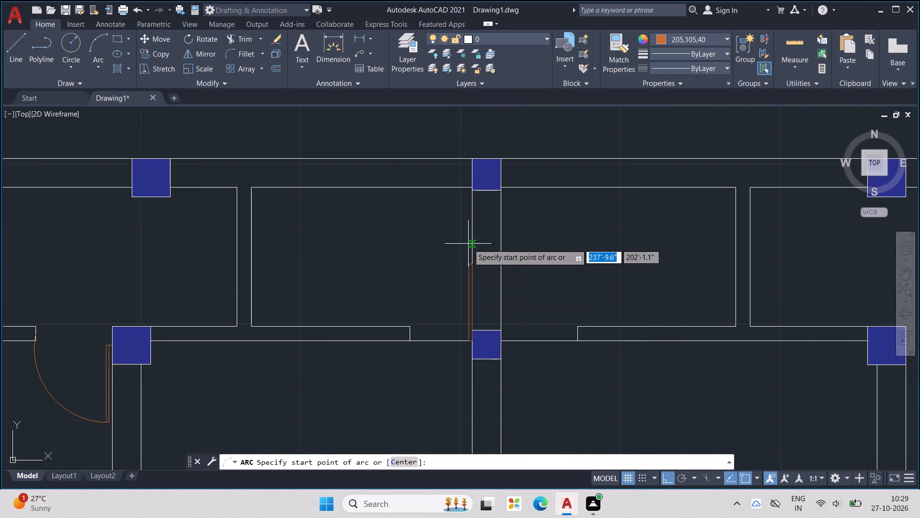
pyautogui.scroll(6, 477, 259)
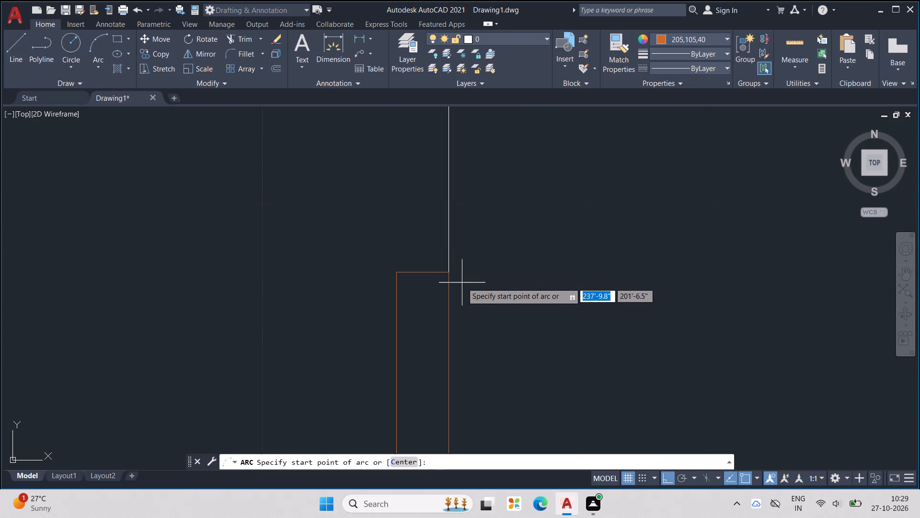
pyautogui.click(450, 272)
pyautogui.click(399, 272)
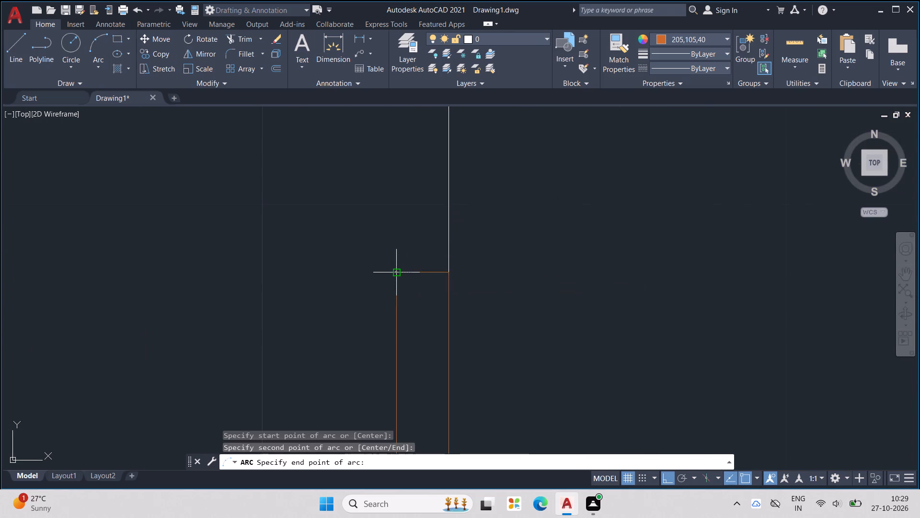
pyautogui.scroll(-4, 398, 271)
pyautogui.moveTo(357, 306); pyautogui.dragTo(545, 288, button='middle')
pyautogui.scroll(-3, 551, 283)
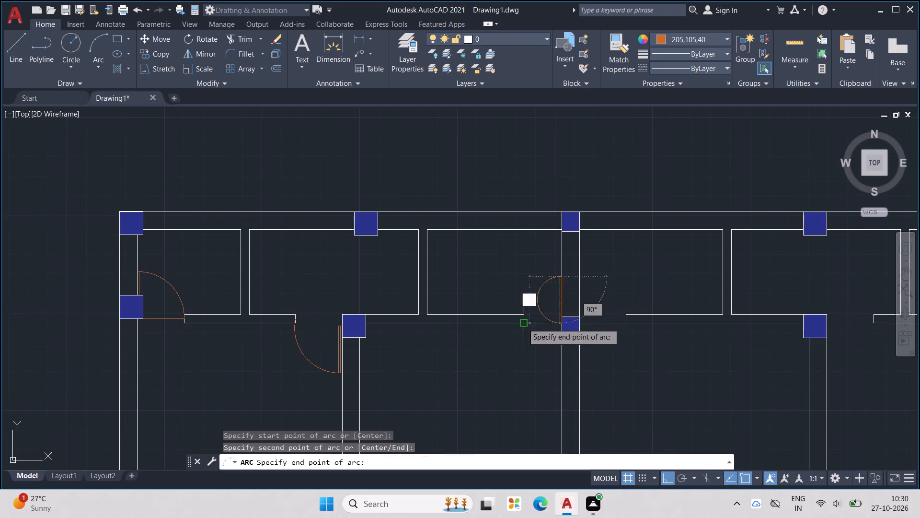
pyautogui.scroll(4, 523, 323)
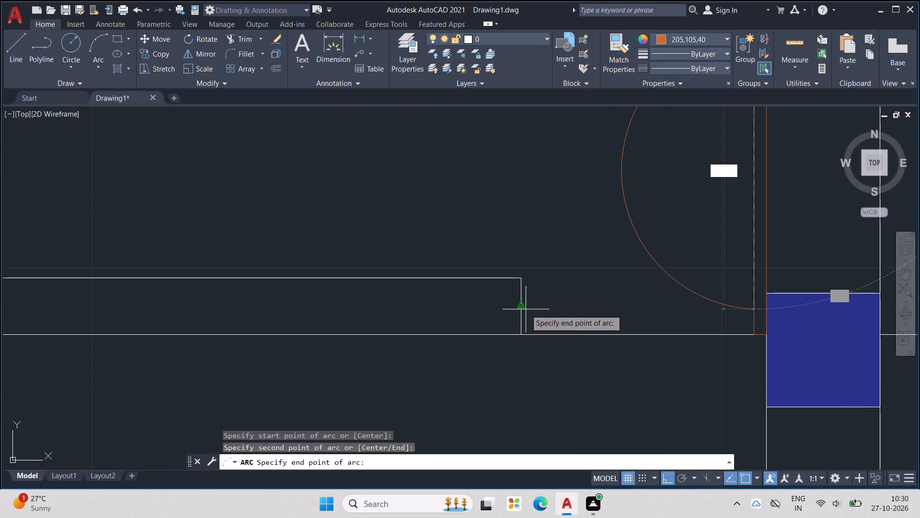
pyautogui.click(526, 309)
pyautogui.scroll(-4, 526, 308)
pyautogui.press('Escape')
pyautogui.press('Escape')
# Draw a matching door leaf from the same column's right edge at the wall line: 2' up, 1" right, 2' down, and back to the start.
pyautogui.moveTo(594, 338); pyautogui.dragTo(552, 327, button='middle')
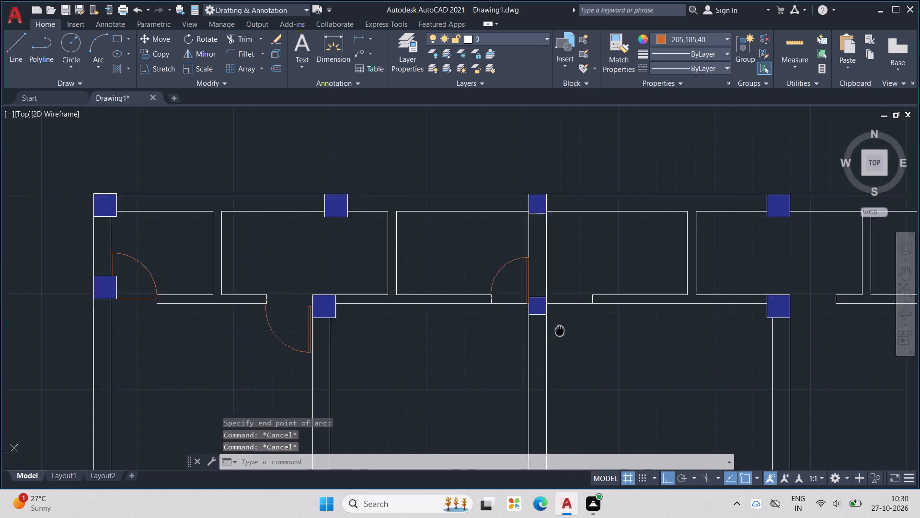
pyautogui.moveTo(552, 327); pyautogui.dragTo(512, 319, button='middle')
pyautogui.scroll(1, 511, 286)
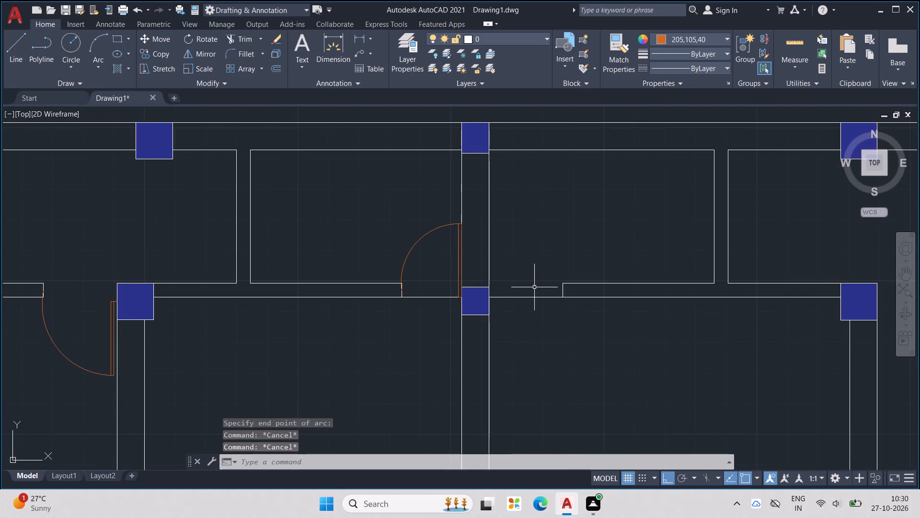
pyautogui.press('Escape')
pyautogui.press('Escape')
pyautogui.press('l')
pyautogui.press('Return')
pyautogui.scroll(1, 493, 296)
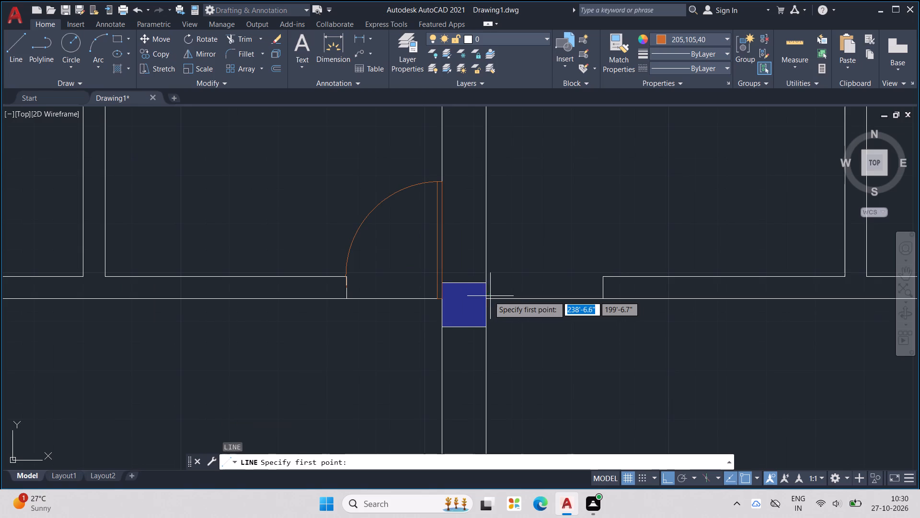
pyautogui.scroll(2, 482, 301)
pyautogui.moveTo(493, 295); pyautogui.dragTo(393, 301, button='middle')
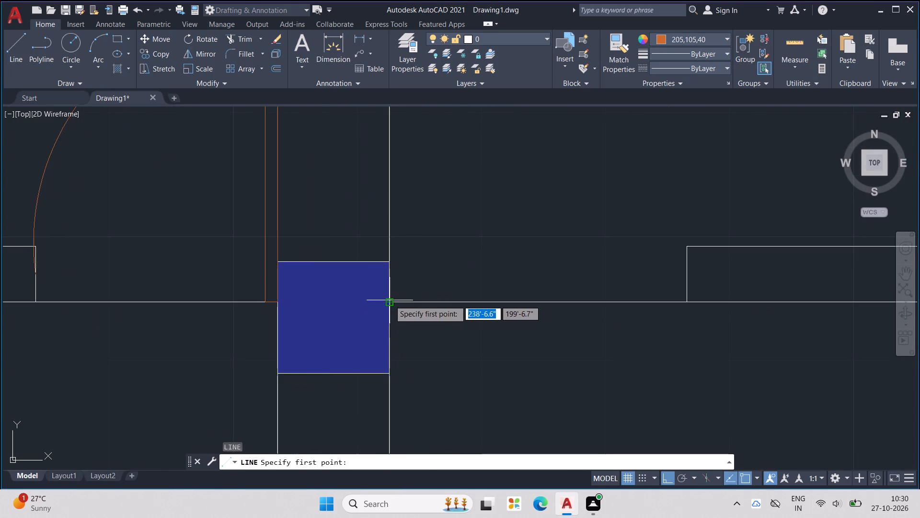
pyautogui.click(391, 299)
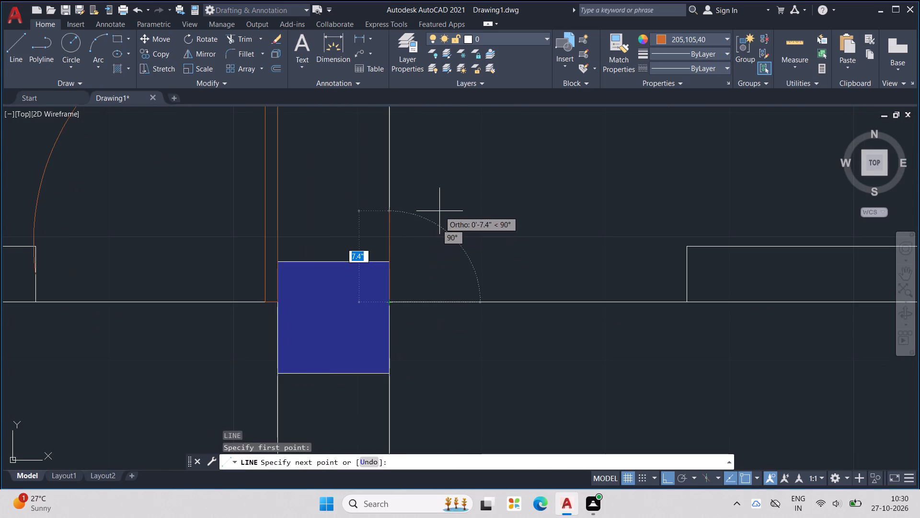
pyautogui.moveTo(470, 260); pyautogui.dragTo(595, 295, button='middle')
pyautogui.scroll(-1, 590, 291)
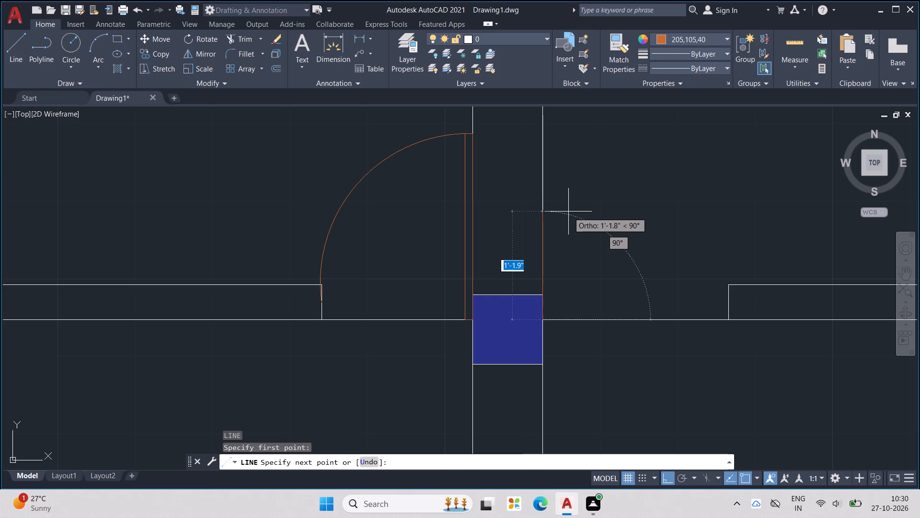
pyautogui.write("2'")
pyautogui.press('Return')
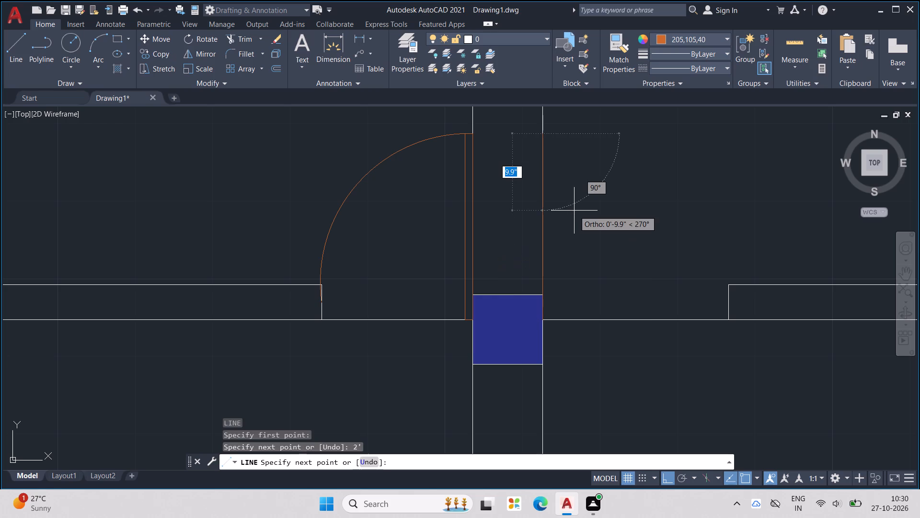
pyautogui.scroll(-2, 575, 201)
pyautogui.moveTo(649, 182); pyautogui.dragTo(529, 200, button='middle')
pyautogui.write('1"')
pyautogui.press('Return')
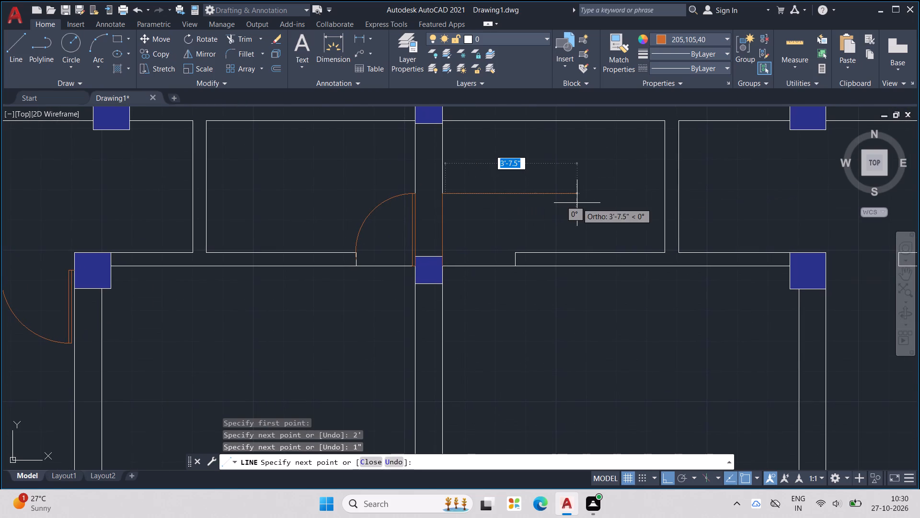
pyautogui.write("2'")
pyautogui.press('Return')
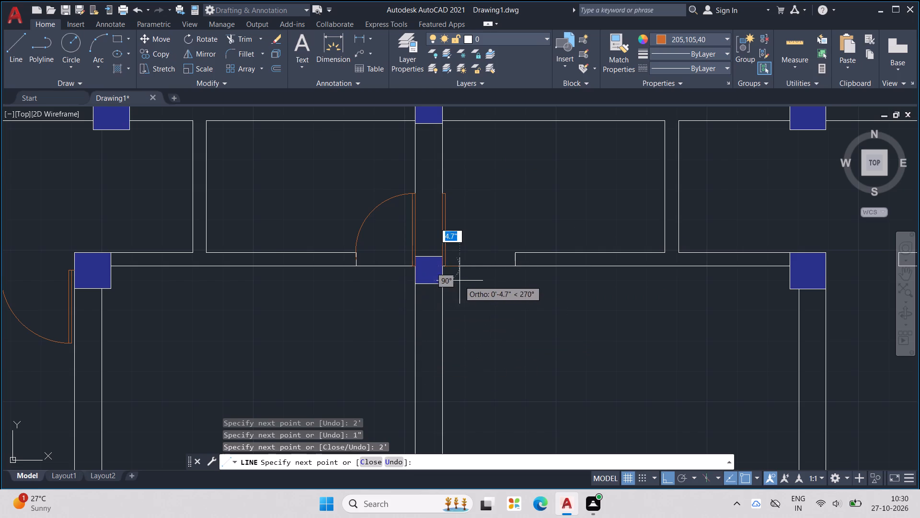
pyautogui.scroll(2, 460, 276)
pyautogui.scroll(2, 411, 249)
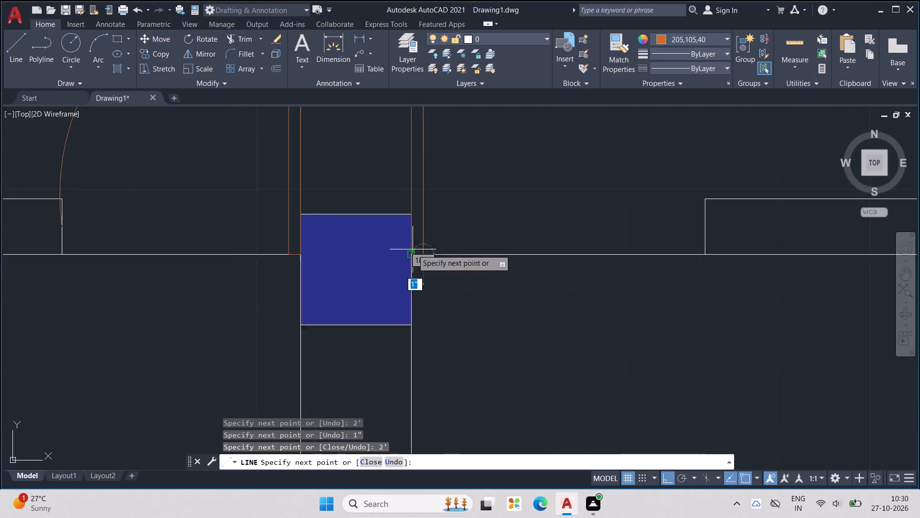
pyautogui.scroll(3, 413, 249)
pyautogui.click(388, 280)
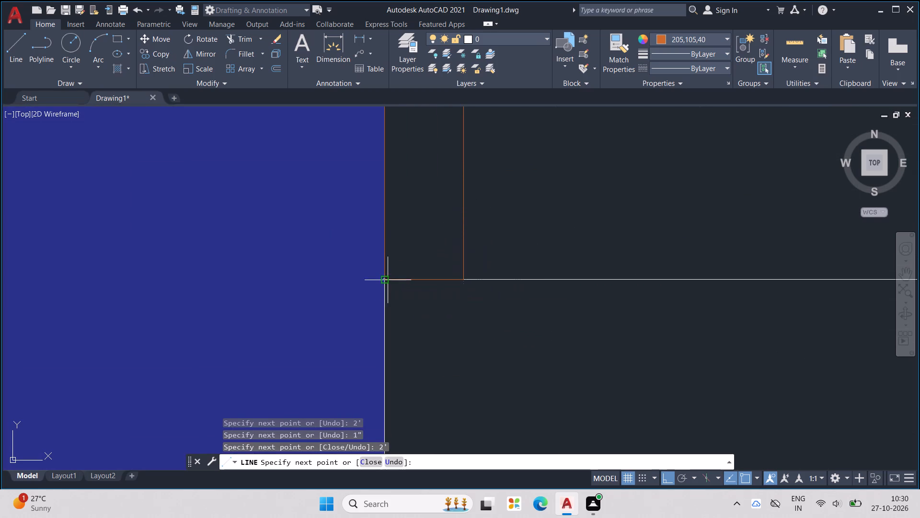
pyautogui.press('Escape')
# Draw this door's swing as a three-point arc from the leaf's top left corner through its top right corner to the right wall end's midpoint.
pyautogui.click(94, 38)
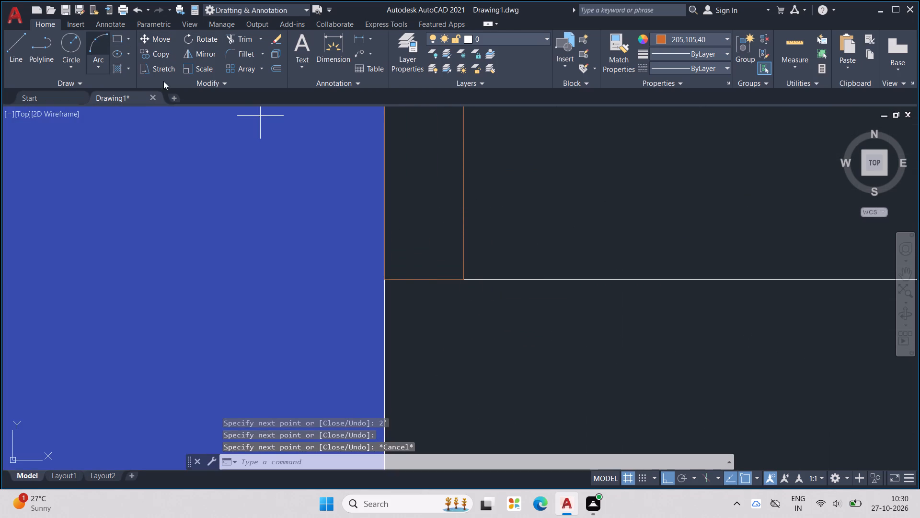
pyautogui.scroll(-4, 482, 214)
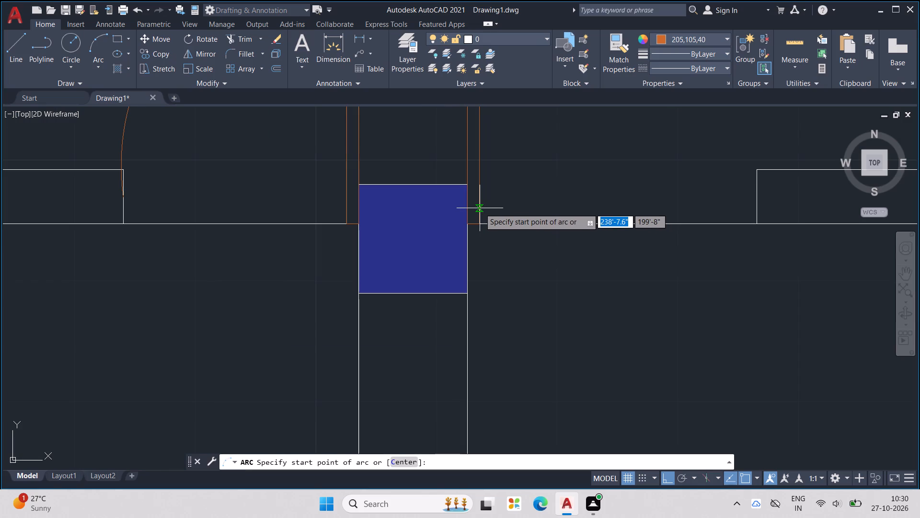
pyautogui.moveTo(466, 145); pyautogui.dragTo(466, 261, button='middle')
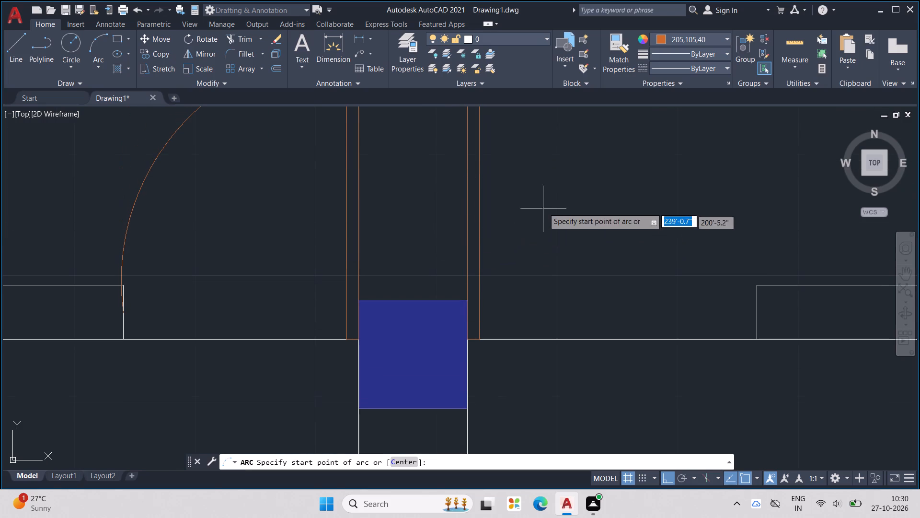
pyautogui.scroll(-3, 545, 205)
pyautogui.scroll(2, 528, 149)
pyautogui.scroll(4, 519, 192)
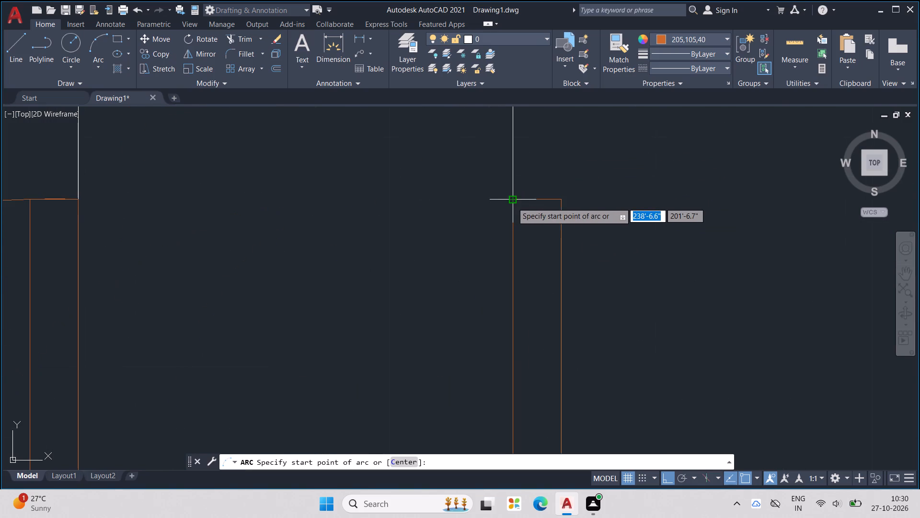
pyautogui.click(512, 204)
pyautogui.click(556, 202)
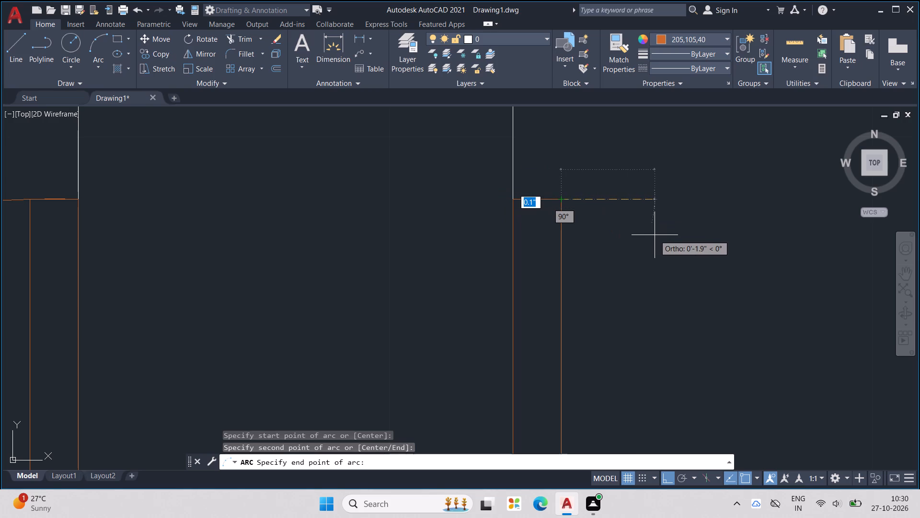
pyautogui.scroll(-2, 687, 248)
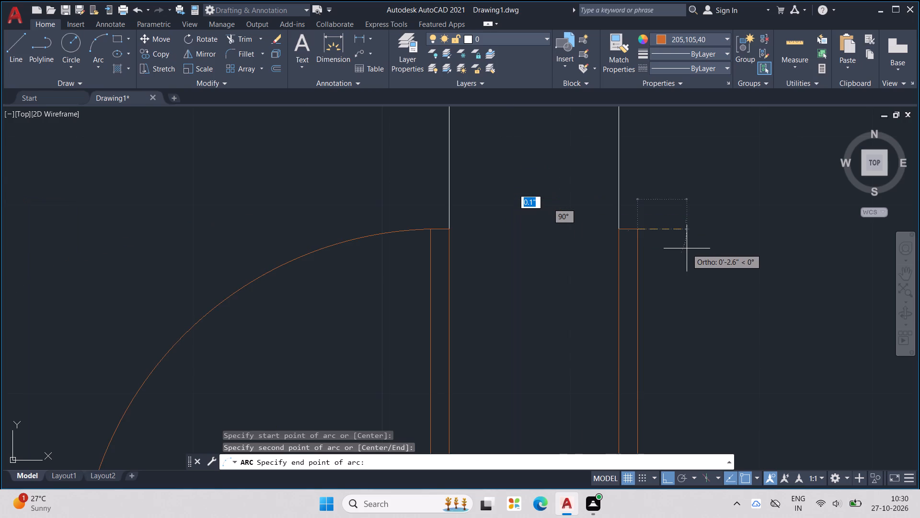
pyautogui.scroll(-1, 688, 255)
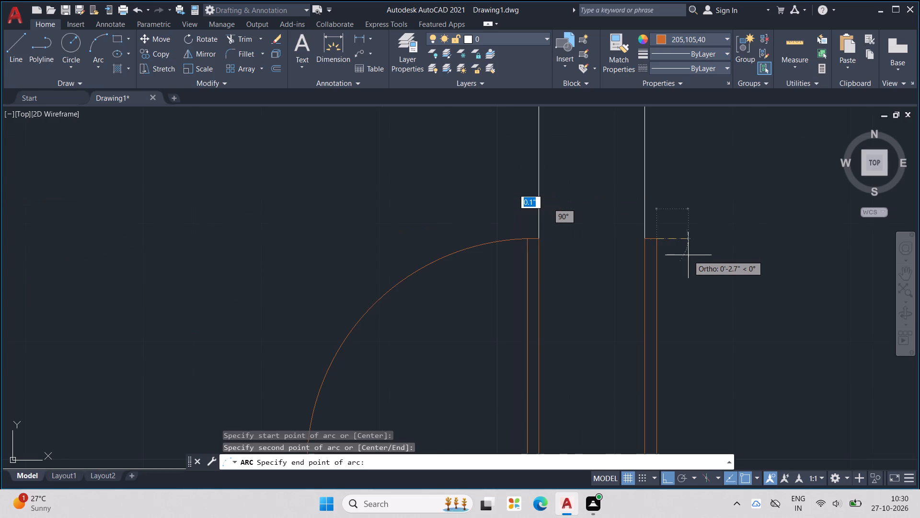
pyautogui.scroll(-3, 688, 255)
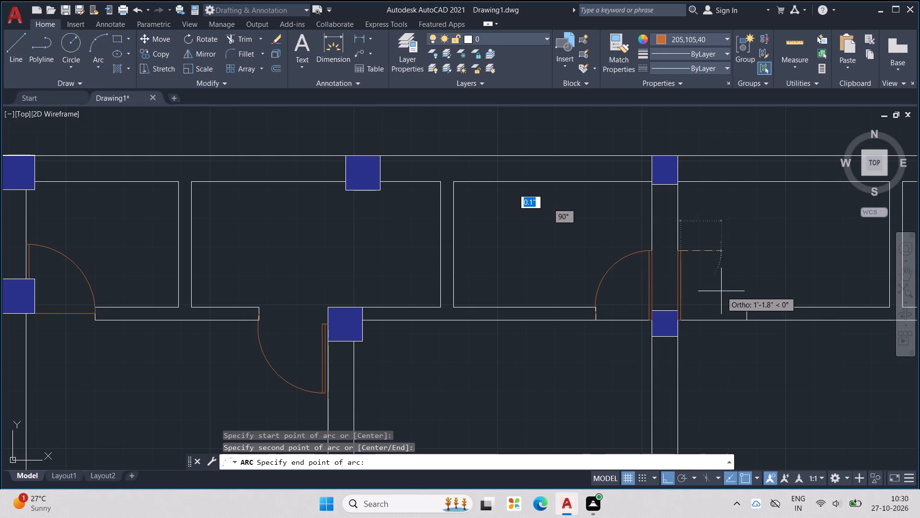
pyautogui.scroll(4, 747, 314)
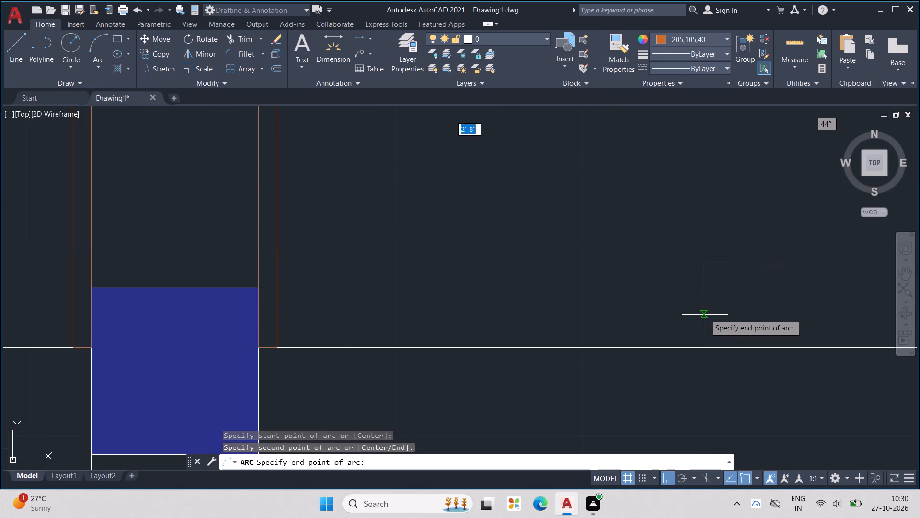
pyautogui.click(704, 308)
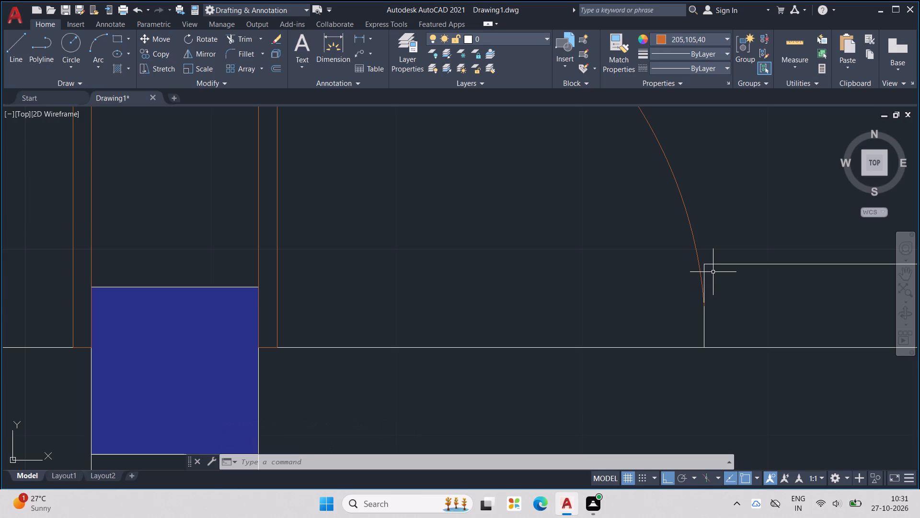
# Draw a door leaf from the far right column's left edge at the wall line: 2' up, 1" left, down to the wall line, and back.
pyautogui.scroll(-3, 717, 275)
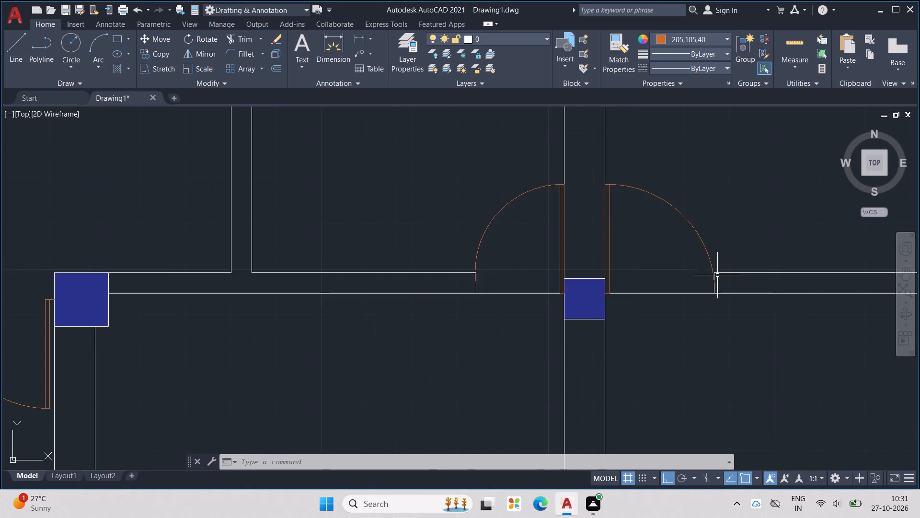
pyautogui.scroll(-2, 721, 276)
pyautogui.moveTo(721, 296); pyautogui.dragTo(598, 284, button='middle')
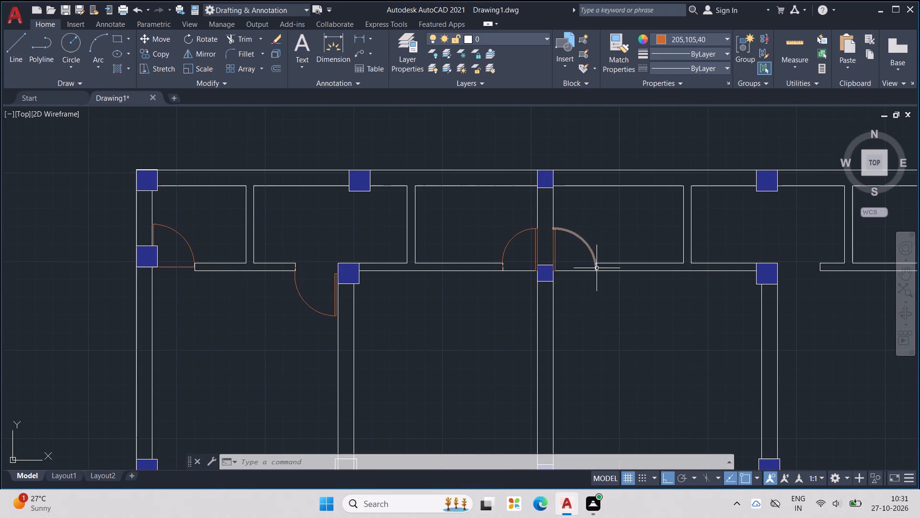
pyautogui.moveTo(695, 268); pyautogui.dragTo(605, 266, button='middle')
pyautogui.scroll(-1, 695, 268)
pyautogui.press('Escape')
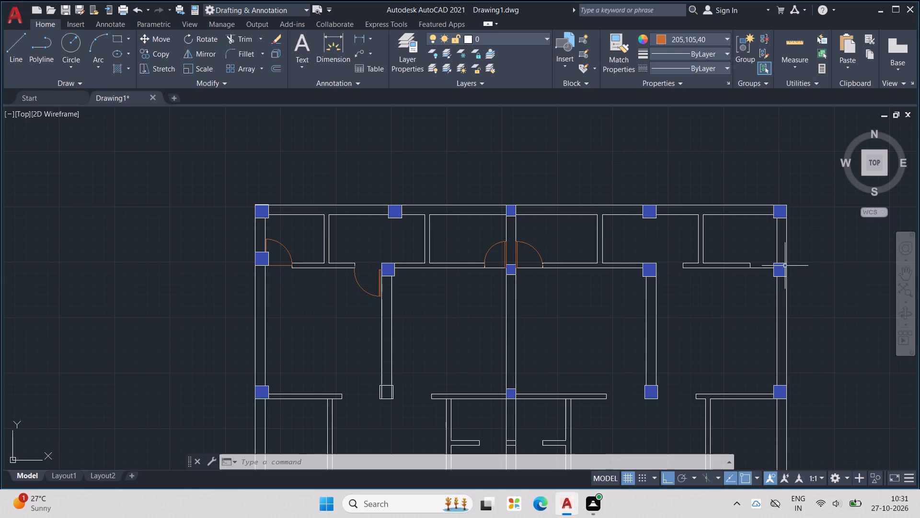
pyautogui.press('Escape')
pyautogui.press('Escape')
pyautogui.press('Escape')
pyautogui.press('Escape')
pyautogui.press('l')
pyautogui.press('Return')
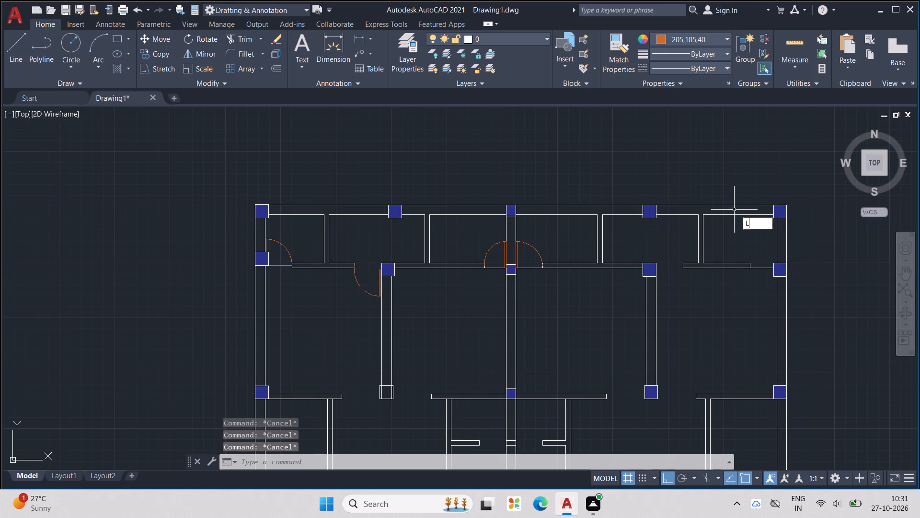
pyautogui.scroll(3, 774, 279)
pyautogui.moveTo(749, 259); pyautogui.dragTo(682, 280, button='middle')
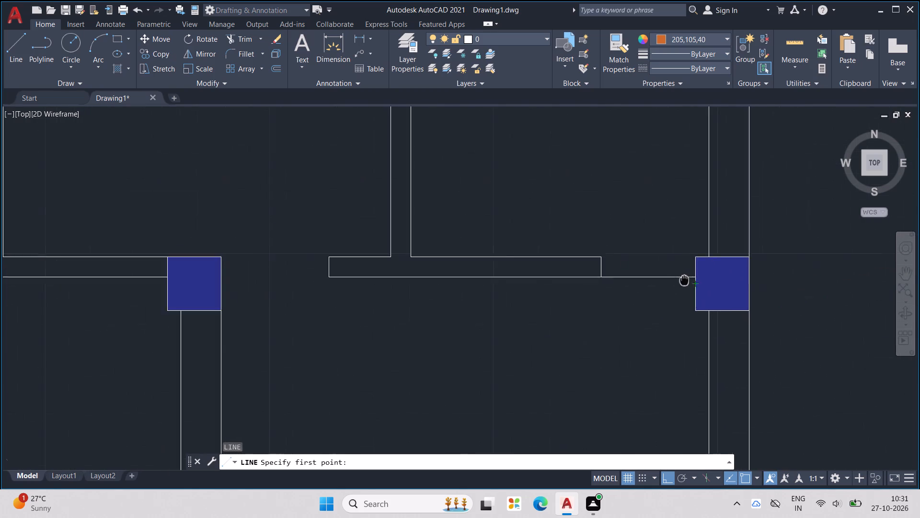
pyautogui.moveTo(682, 280); pyautogui.dragTo(645, 336, button='middle')
pyautogui.click(655, 336)
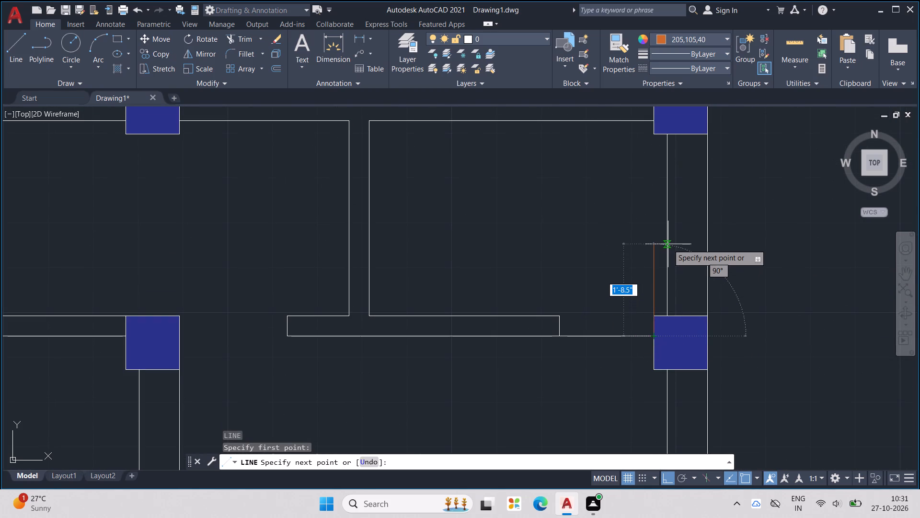
pyautogui.write("2'")
pyautogui.press('Return')
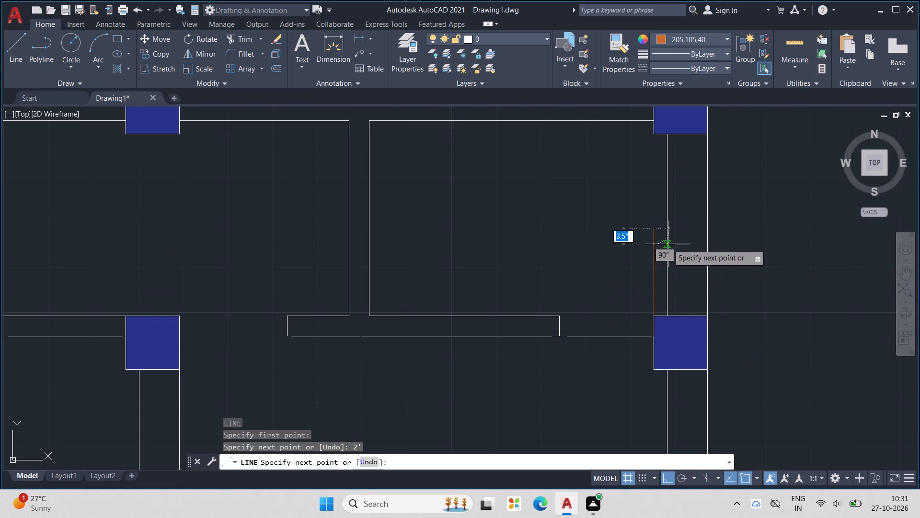
pyautogui.write('1"')
pyautogui.press('Return')
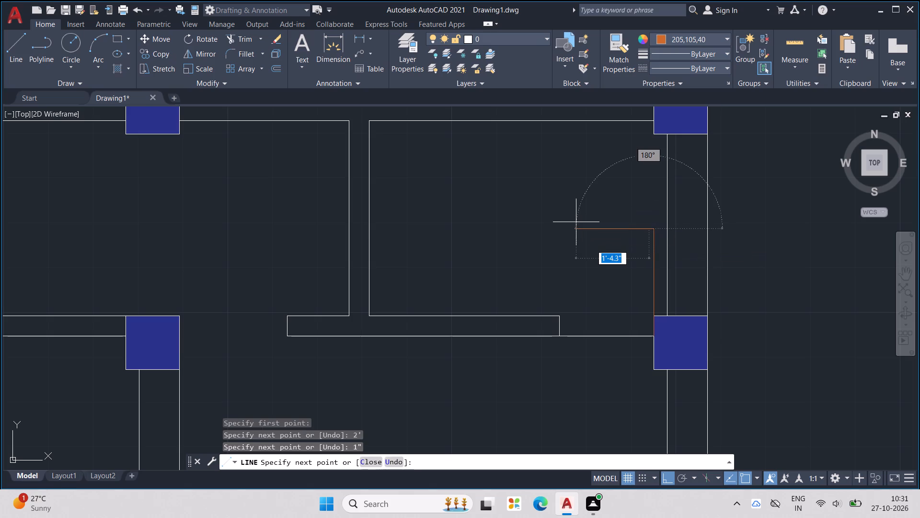
pyautogui.scroll(2, 686, 355)
pyautogui.scroll(3, 589, 315)
pyautogui.click(581, 302)
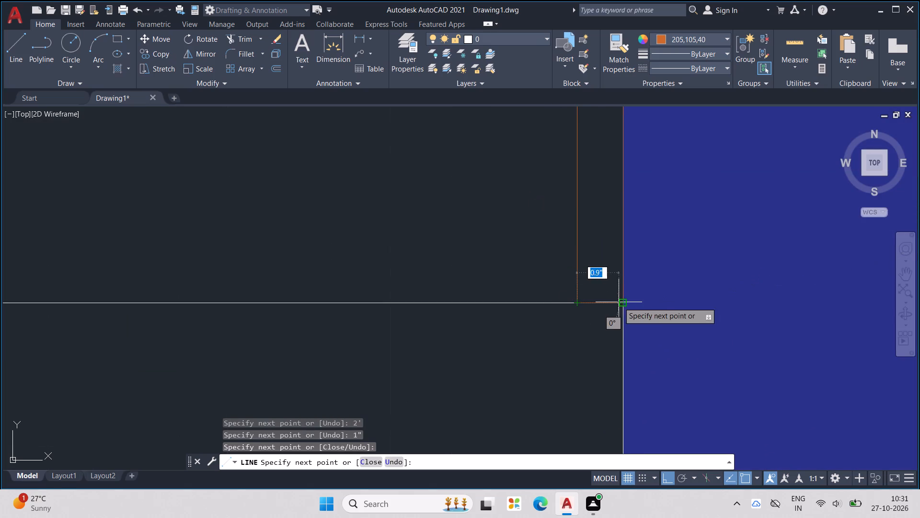
pyautogui.click(619, 302)
pyautogui.press('Escape')
# Draw this door's swing as a three-point arc from the leaf's top right corner through its top left corner to the opposite wall end's midpoint.
pyautogui.click(92, 40)
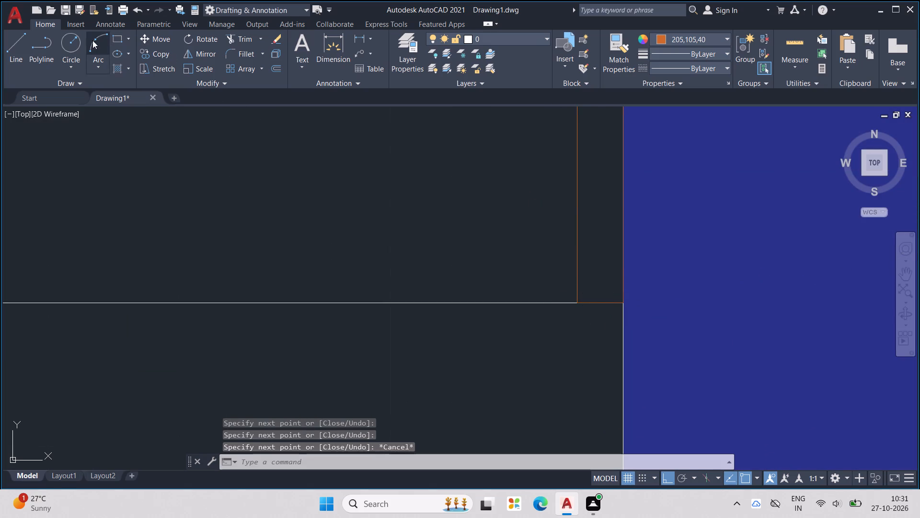
pyautogui.scroll(-4, 454, 253)
pyautogui.moveTo(451, 214); pyautogui.dragTo(502, 355, button='middle')
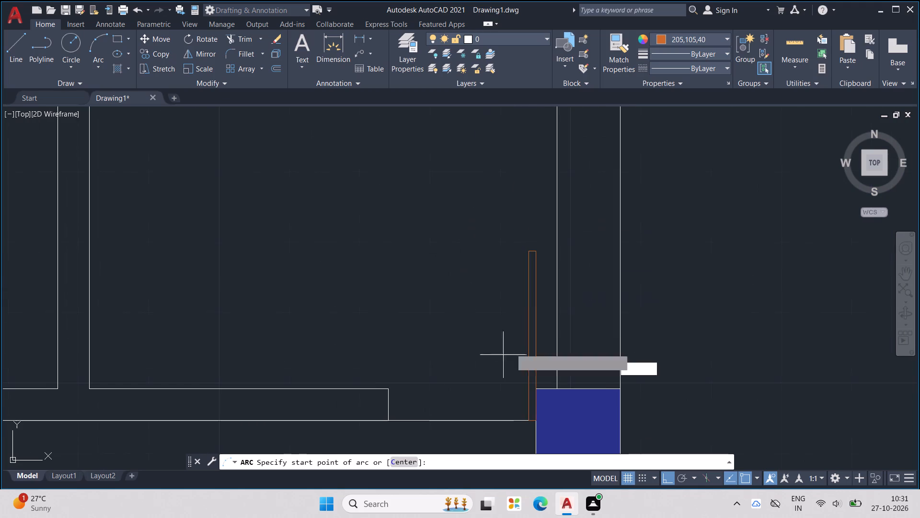
pyautogui.scroll(3, 549, 247)
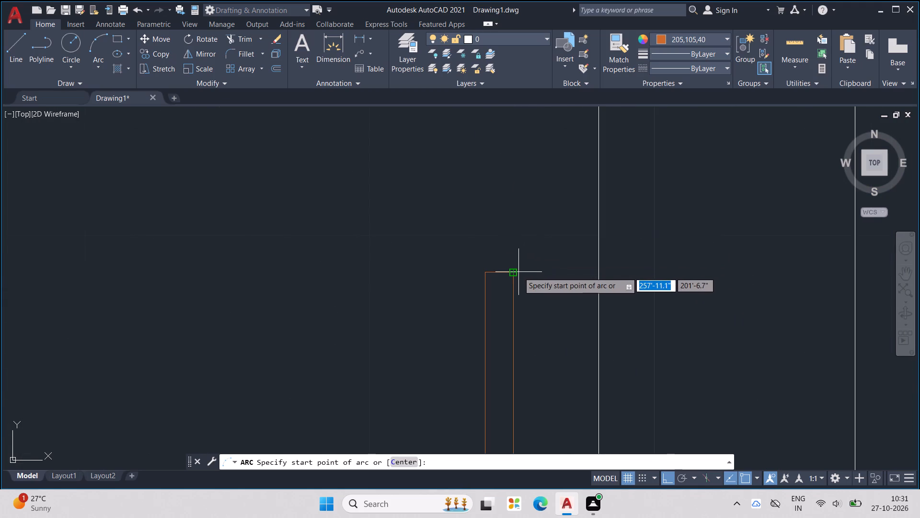
pyautogui.click(517, 272)
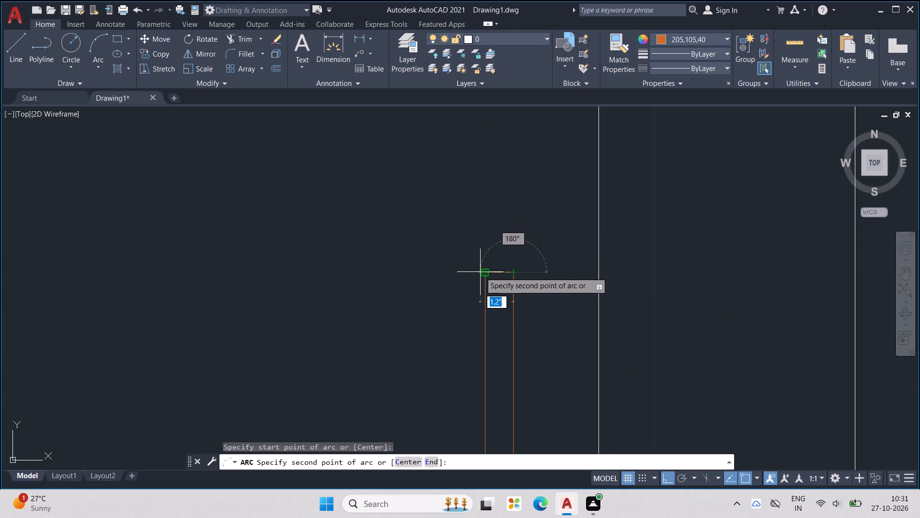
pyautogui.click(485, 274)
pyautogui.scroll(-3, 434, 308)
pyautogui.moveTo(403, 363); pyautogui.dragTo(651, 278, button='middle')
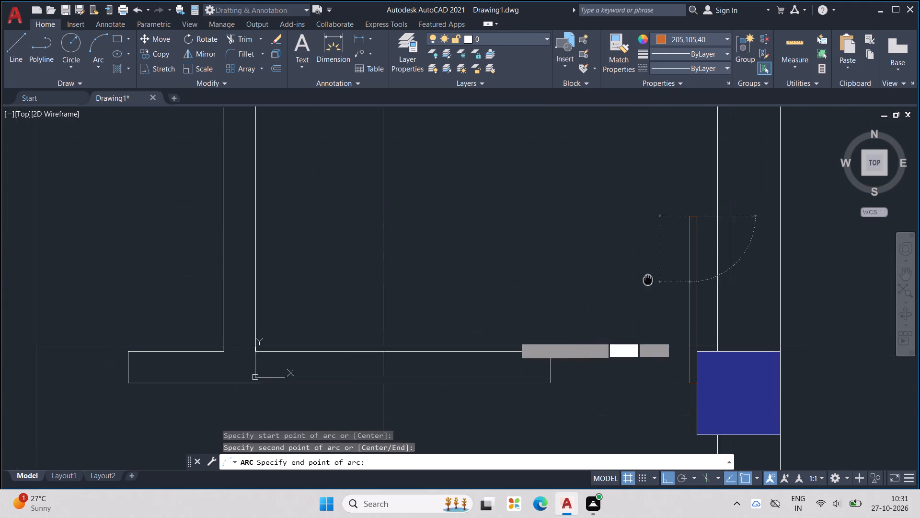
pyautogui.moveTo(651, 278); pyautogui.dragTo(649, 279, button='middle')
pyautogui.click(552, 364)
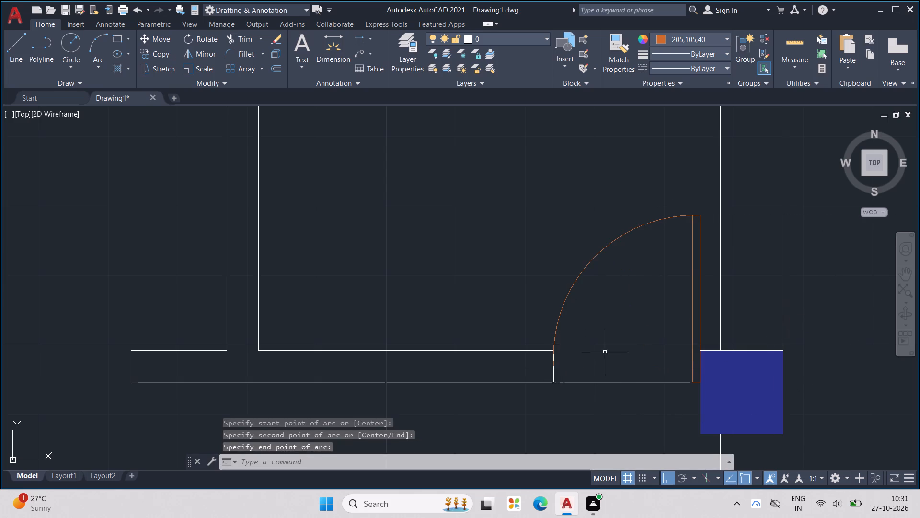
# Start a door leaf line at the top right corner of the column beside the remaining opening in the upper-right wall.
pyautogui.scroll(-4, 605, 352)
pyautogui.moveTo(560, 409); pyautogui.dragTo(637, 338, button='middle')
pyautogui.press('Escape')
pyautogui.press('Escape')
pyautogui.press('l')
pyautogui.press('Return')
pyautogui.scroll(2, 598, 294)
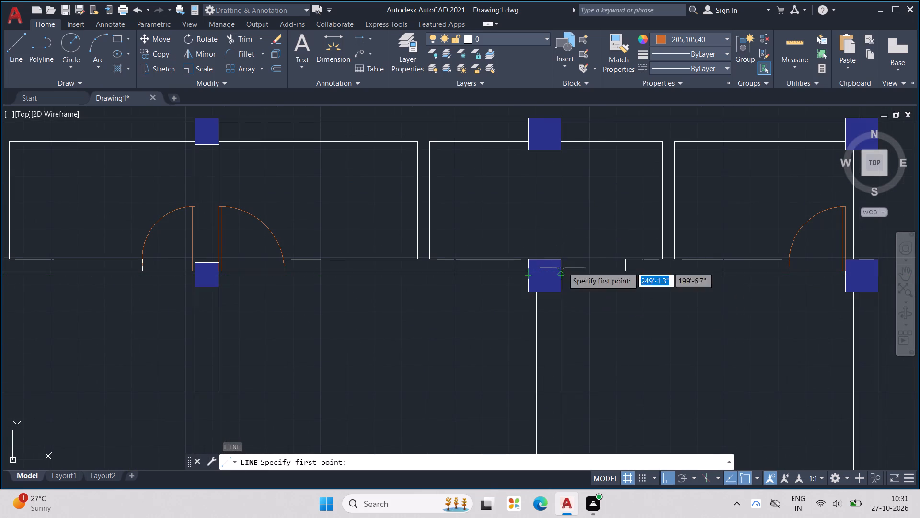
pyautogui.scroll(2, 562, 264)
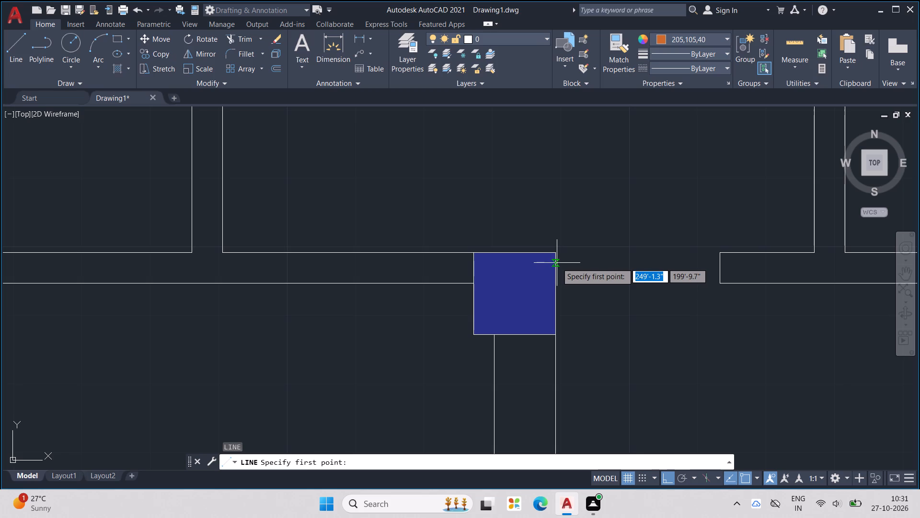
pyautogui.scroll(3, 557, 263)
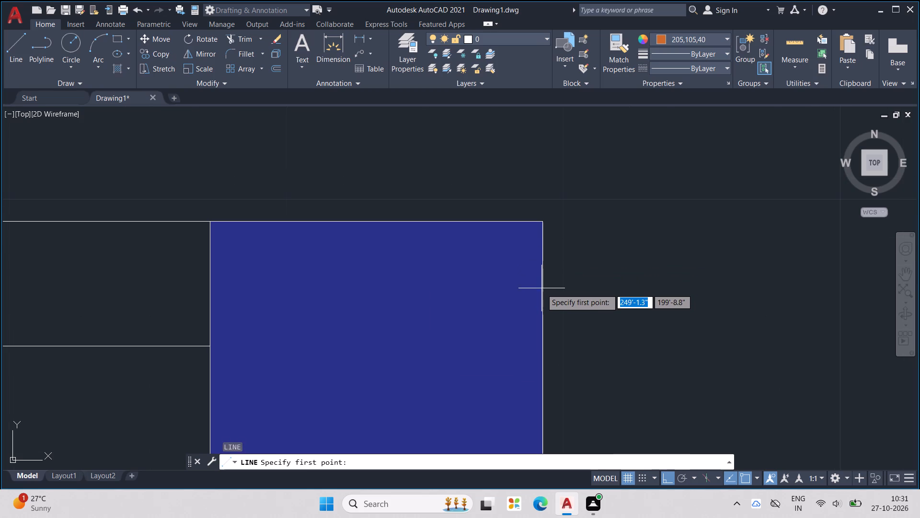
pyautogui.scroll(-3, 548, 295)
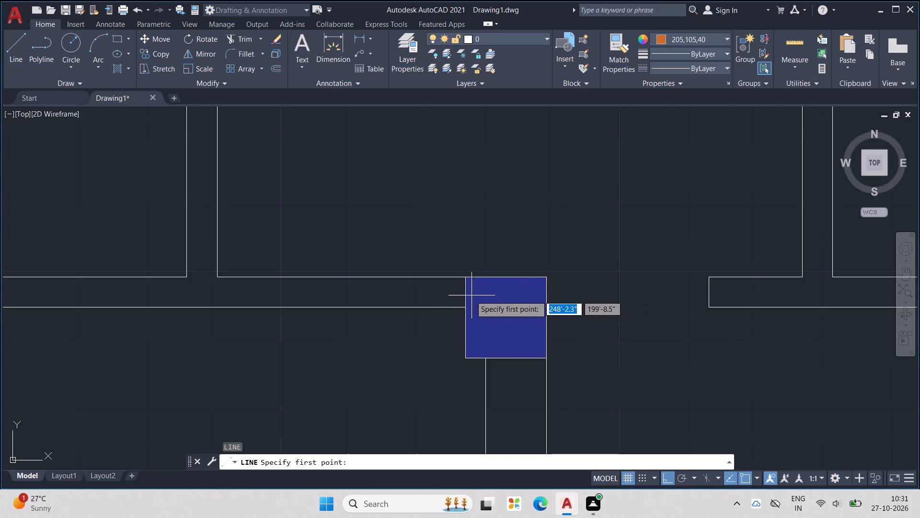
pyautogui.scroll(3, 466, 292)
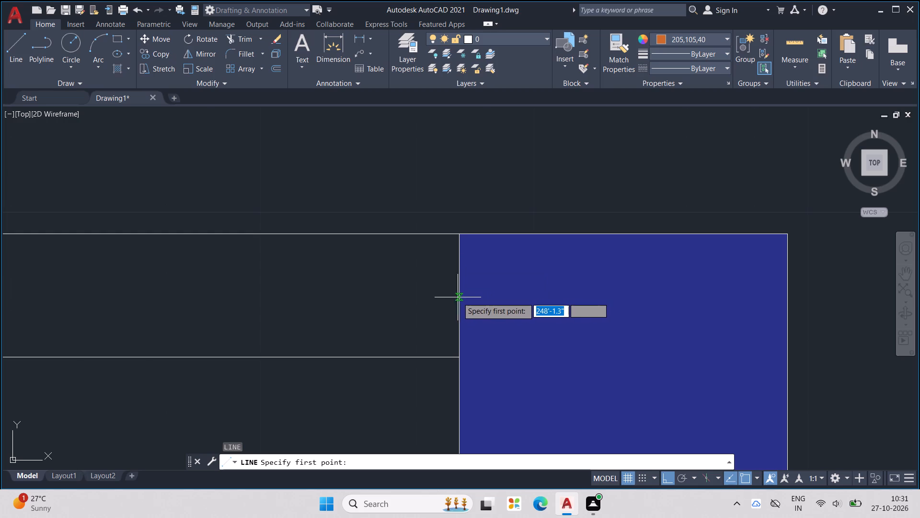
pyautogui.scroll(-3, 460, 295)
pyautogui.click(540, 283)
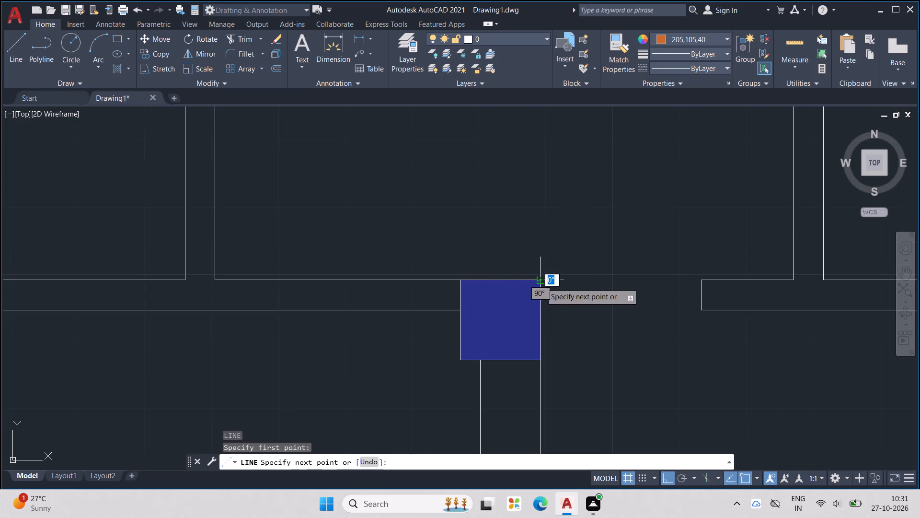
pyautogui.scroll(-5, 540, 296)
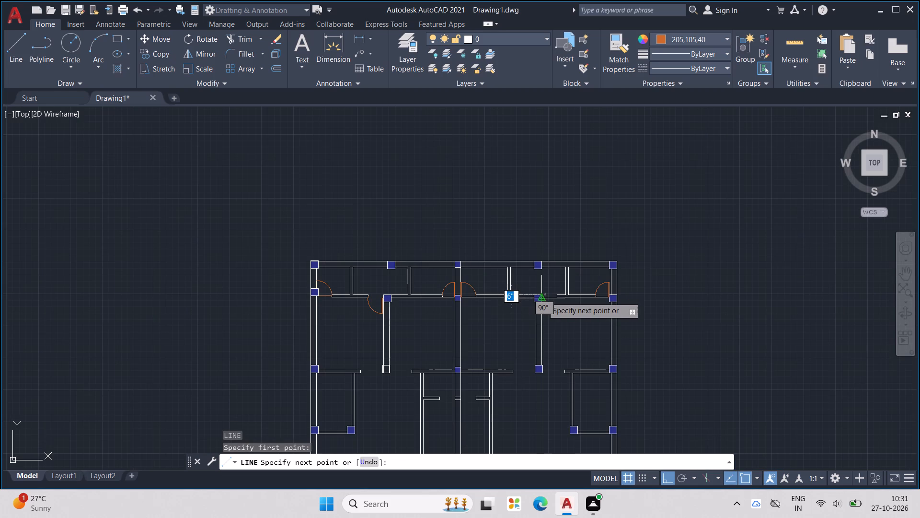
pyautogui.scroll(2, 542, 297)
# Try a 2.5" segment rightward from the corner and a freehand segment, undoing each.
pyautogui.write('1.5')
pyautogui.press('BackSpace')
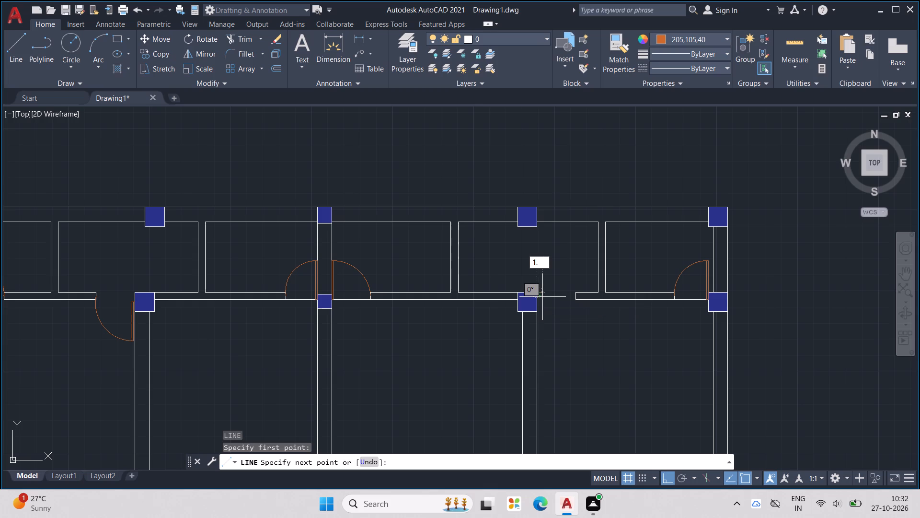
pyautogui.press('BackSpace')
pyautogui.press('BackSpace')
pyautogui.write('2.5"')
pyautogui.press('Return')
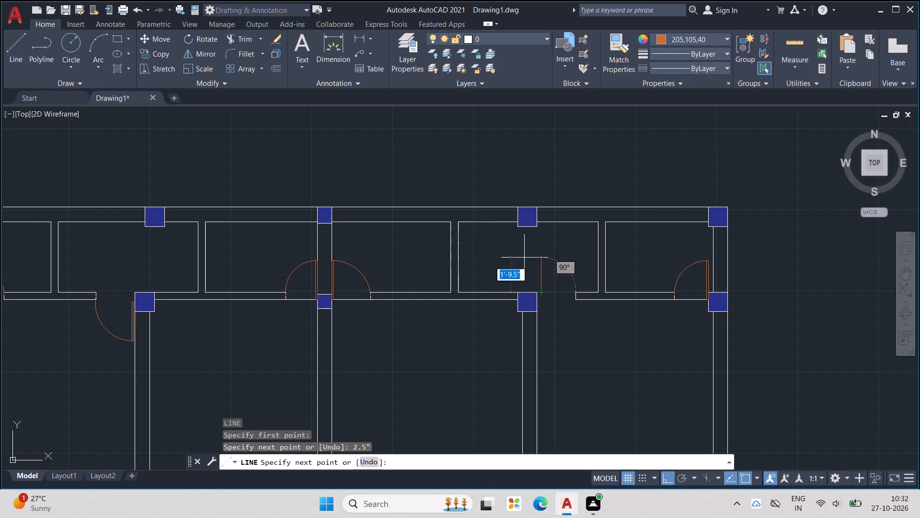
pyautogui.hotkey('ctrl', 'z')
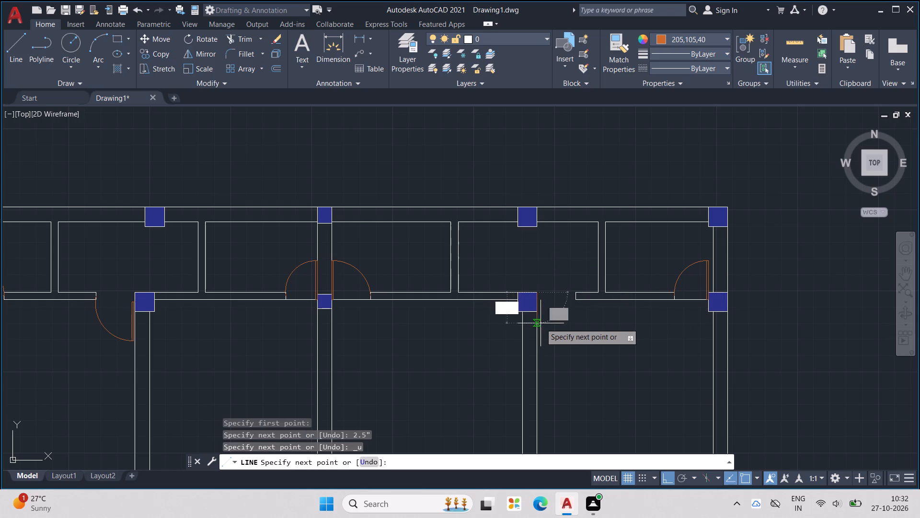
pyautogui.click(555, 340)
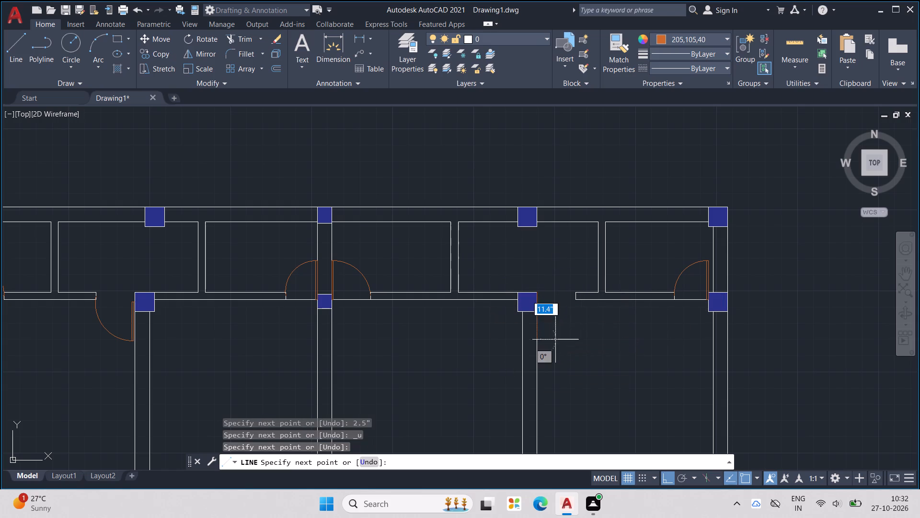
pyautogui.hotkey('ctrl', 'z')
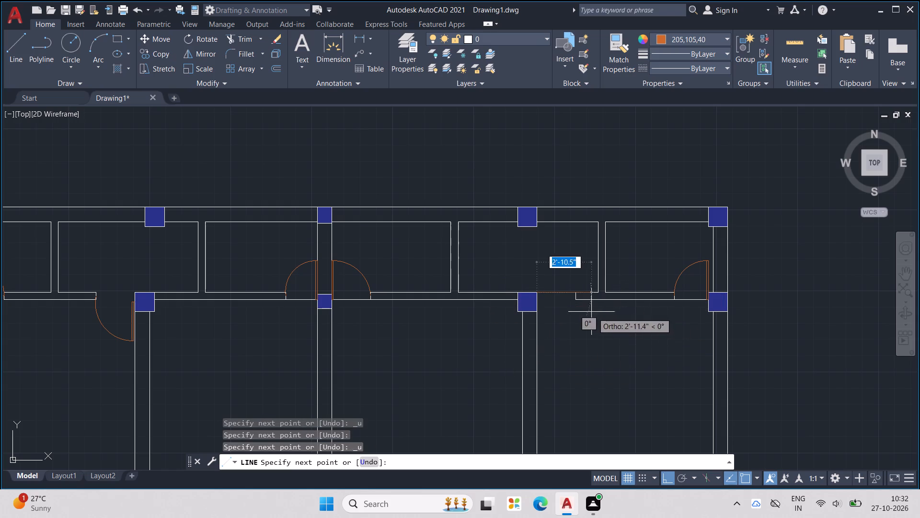
# Draw the leaf from the corner: 1.5" down, 2' down, 1" right, back up inside the wall thickness, and across to the column's edge.
pyautogui.write('1.5"')
pyautogui.press('Return')
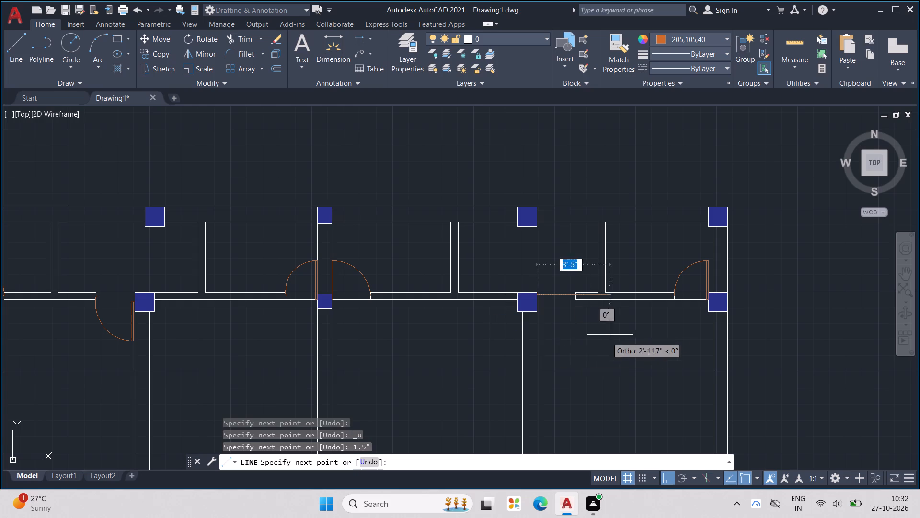
pyautogui.write("2'")
pyautogui.press('Return')
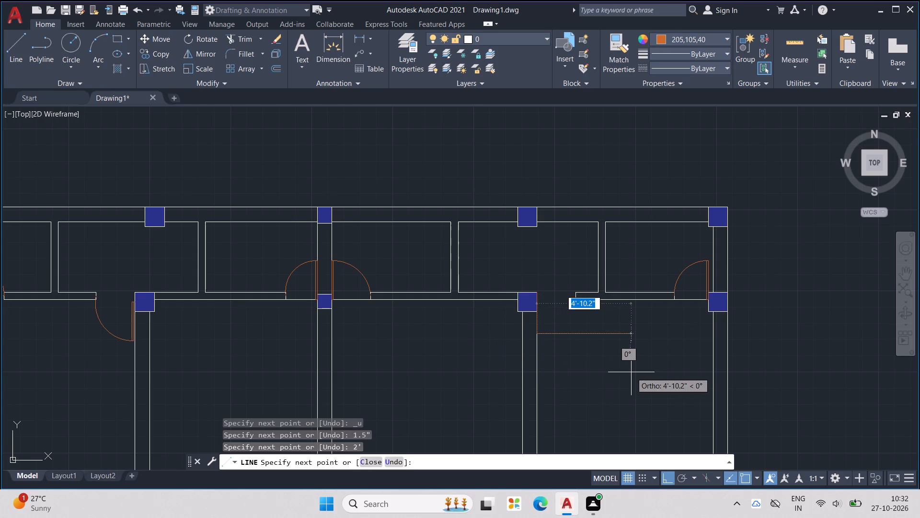
pyautogui.write('1"')
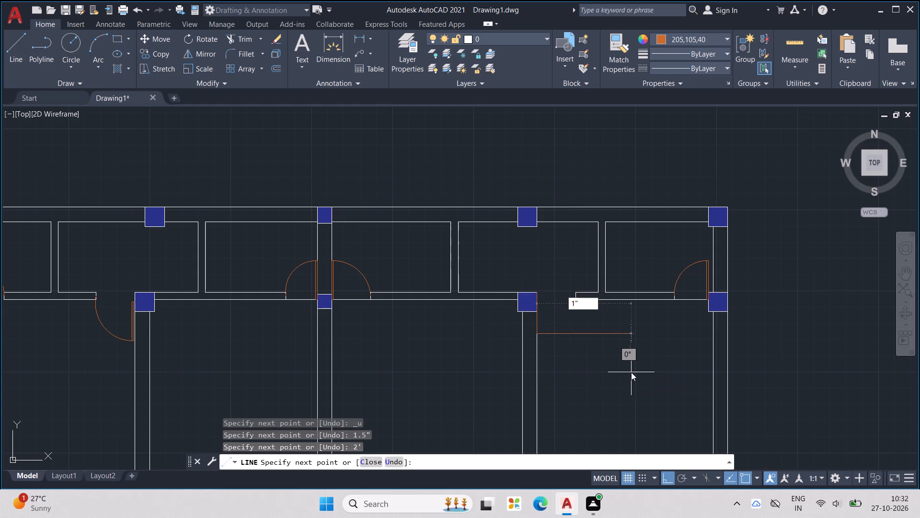
pyautogui.press('Return')
pyautogui.scroll(4, 545, 299)
pyautogui.moveTo(513, 268); pyautogui.dragTo(559, 243, button='middle')
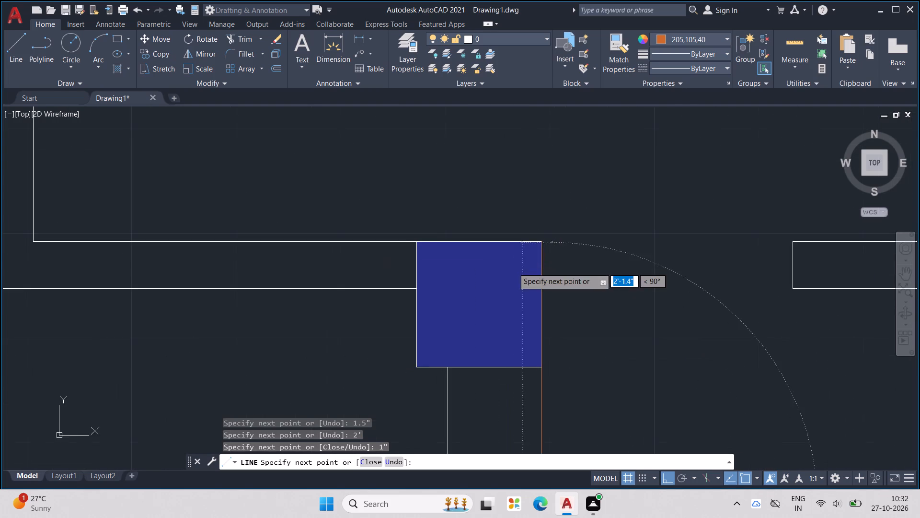
pyautogui.moveTo(559, 243); pyautogui.dragTo(560, 243, button='middle')
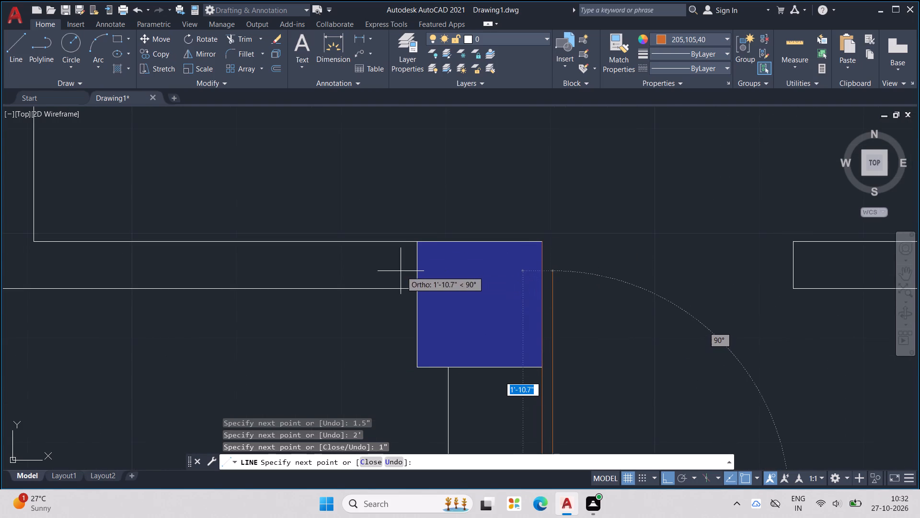
pyautogui.click(540, 271)
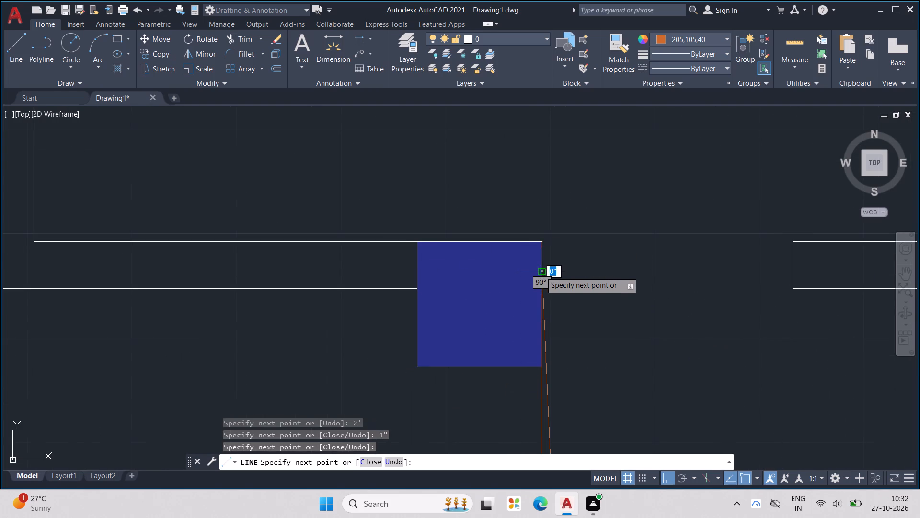
pyautogui.hotkey('ctrl', 'z')
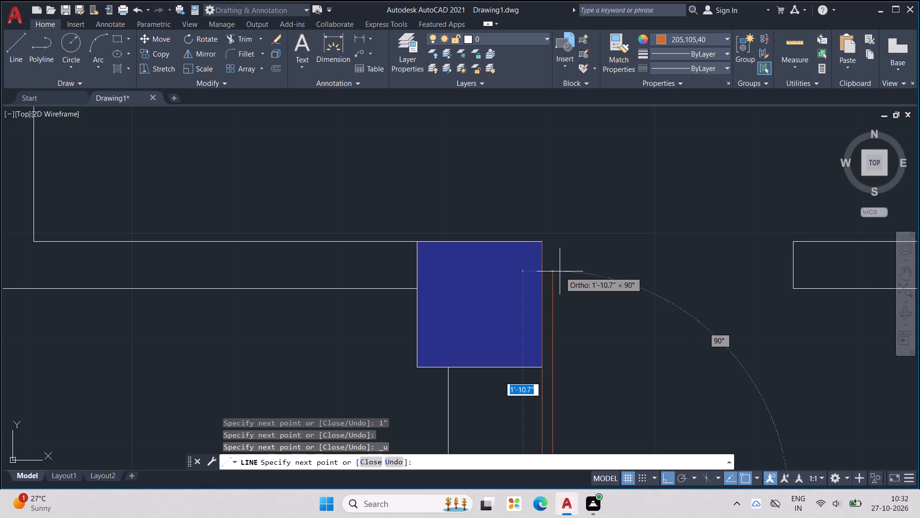
pyautogui.click(555, 270)
pyautogui.click(539, 273)
pyautogui.press('Escape')
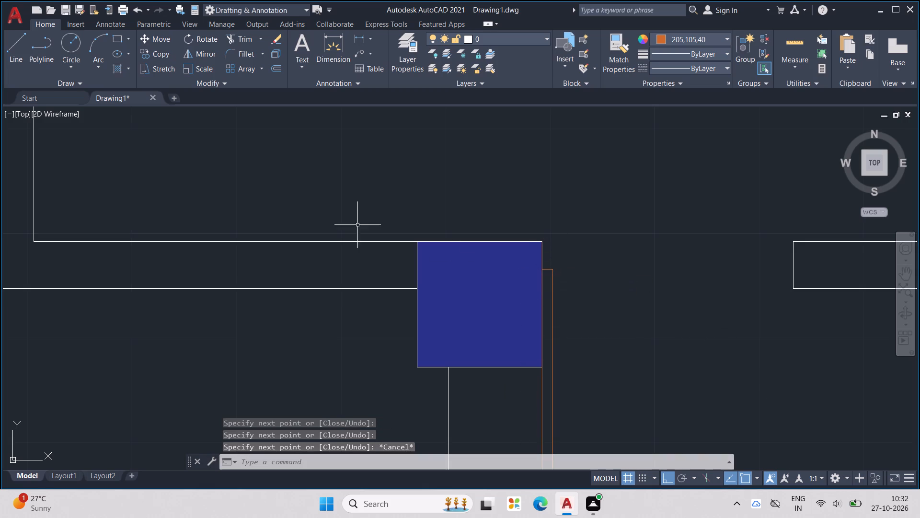
# Draw this door's swing as a three-point arc from the leaf's bottom left corner through its bottom right corner to the opposite wall end's midpoint.
pyautogui.click(103, 39)
pyautogui.scroll(-3, 475, 210)
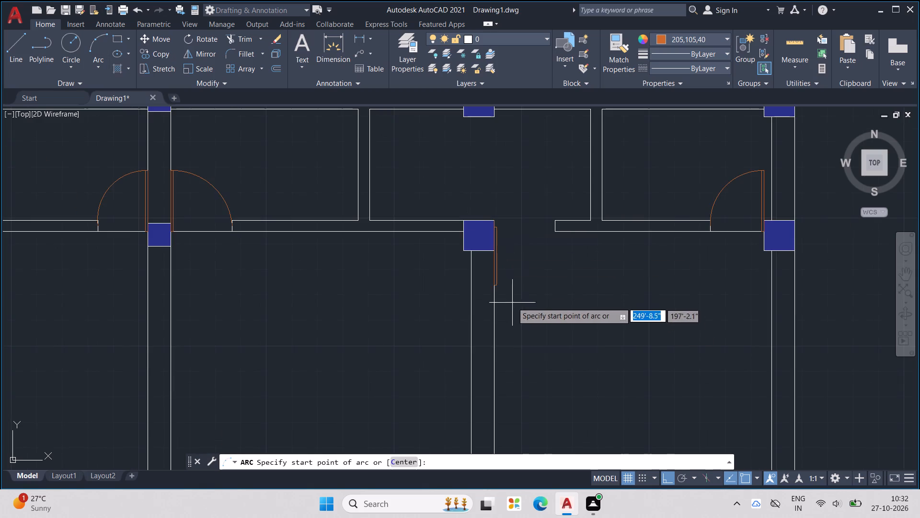
pyautogui.scroll(2, 510, 298)
pyautogui.scroll(2, 451, 277)
pyautogui.click(498, 265)
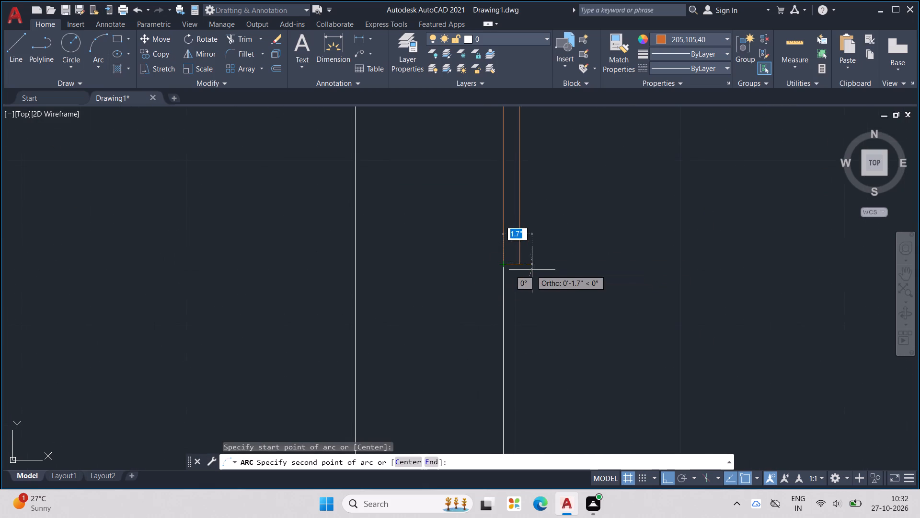
pyautogui.click(525, 262)
pyautogui.moveTo(525, 262); pyautogui.dragTo(483, 338, button='middle')
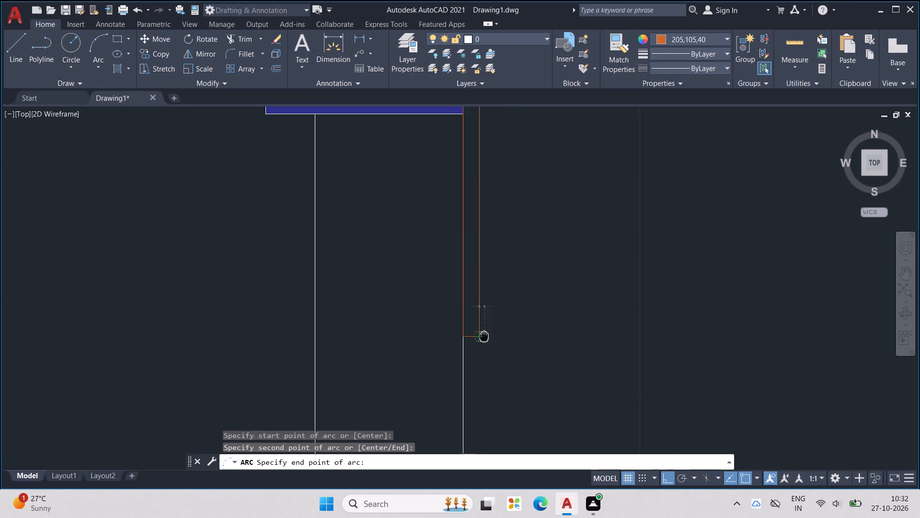
pyautogui.scroll(-1, 481, 341)
pyautogui.moveTo(483, 338); pyautogui.dragTo(481, 342, button='middle')
pyautogui.scroll(-2, 483, 335)
pyautogui.click(573, 247)
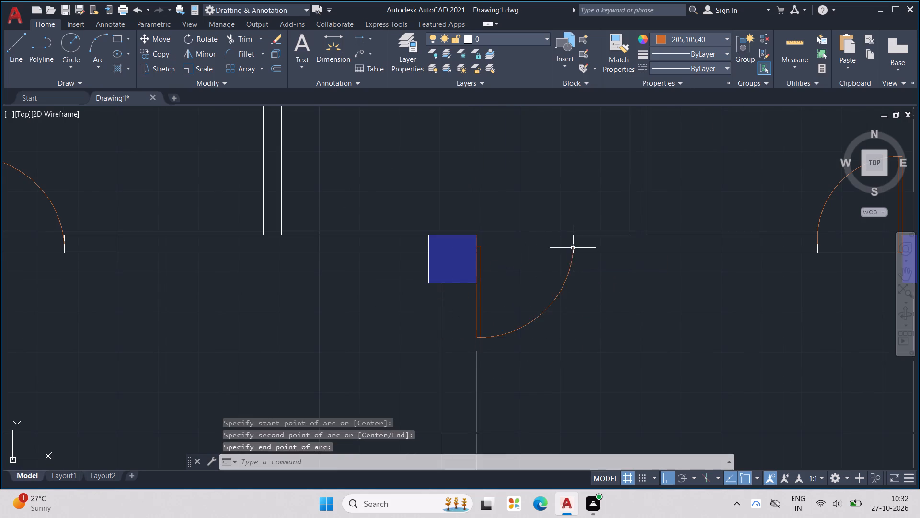
# Draw a threshold line across the downward-swinging door's opening in the plan's left half, from the wall end's top corner to the column's top left corner.
pyautogui.scroll(-4, 573, 288)
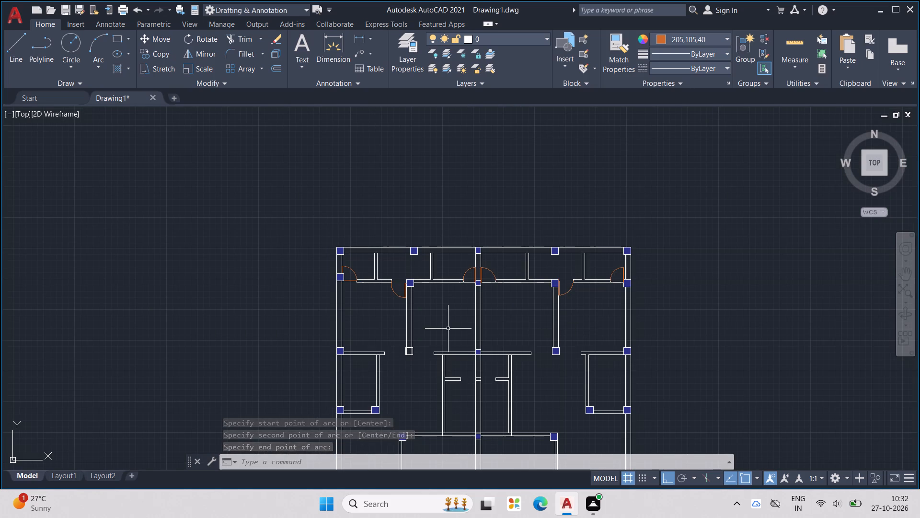
pyautogui.moveTo(449, 329); pyautogui.dragTo(533, 323, button='middle')
pyautogui.scroll(1, 471, 343)
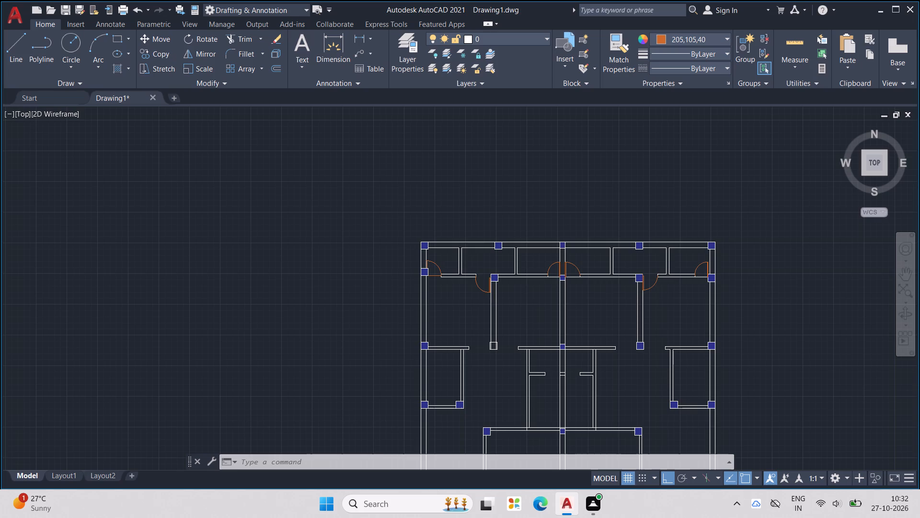
pyautogui.press('l')
pyautogui.press('Return')
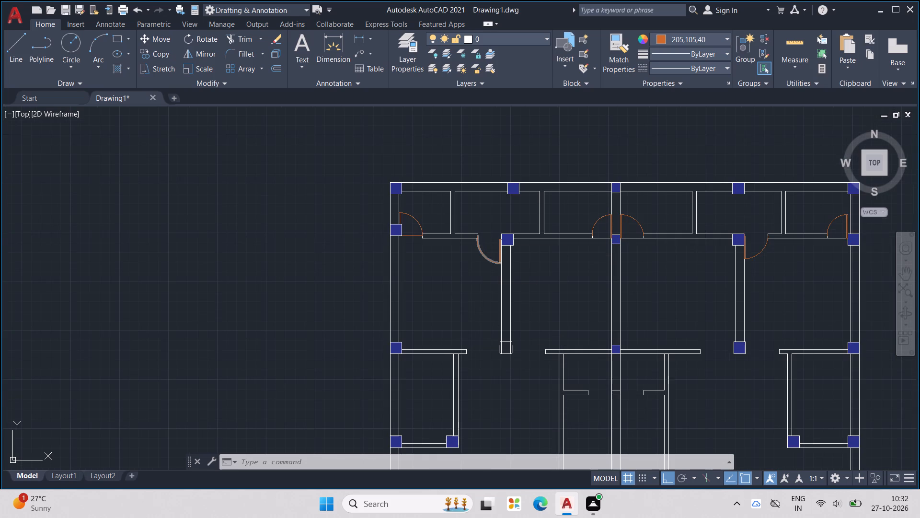
pyautogui.scroll(1, 418, 225)
pyautogui.scroll(2, 519, 239)
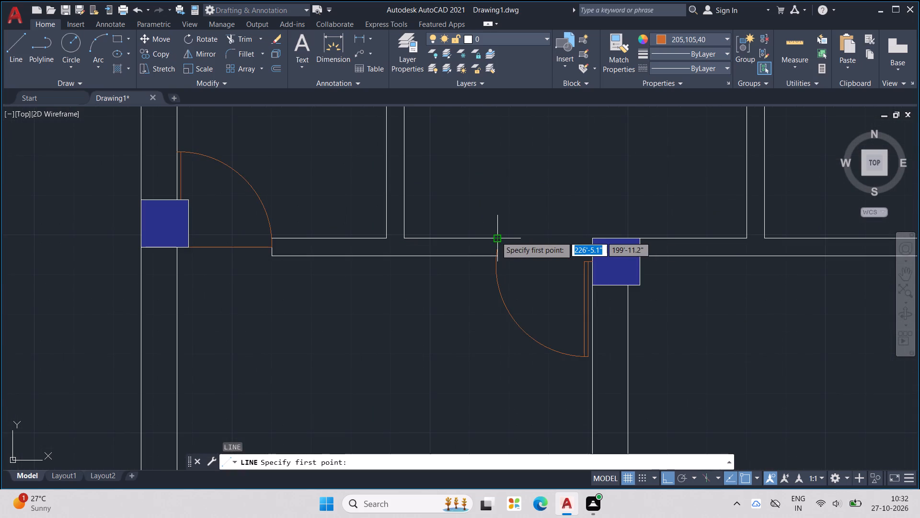
pyautogui.scroll(2, 496, 238)
pyautogui.click(497, 236)
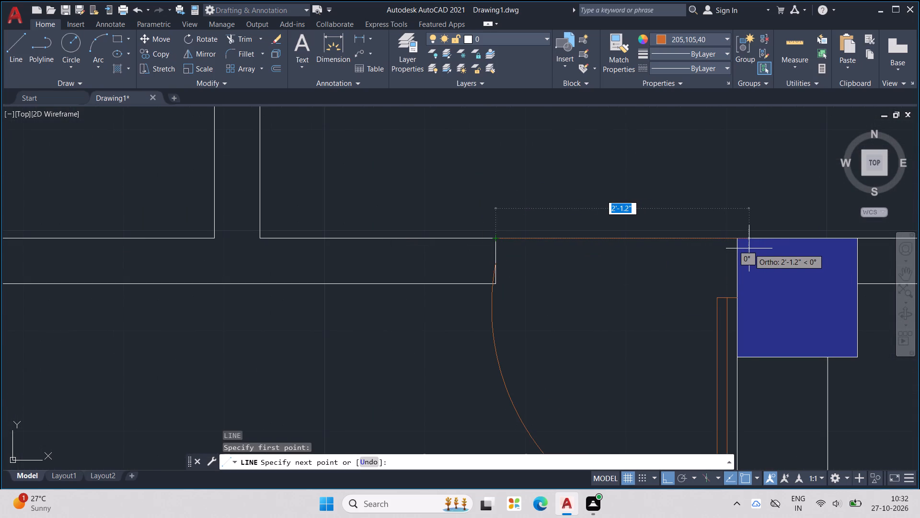
pyautogui.click(734, 242)
pyautogui.scroll(-3, 734, 241)
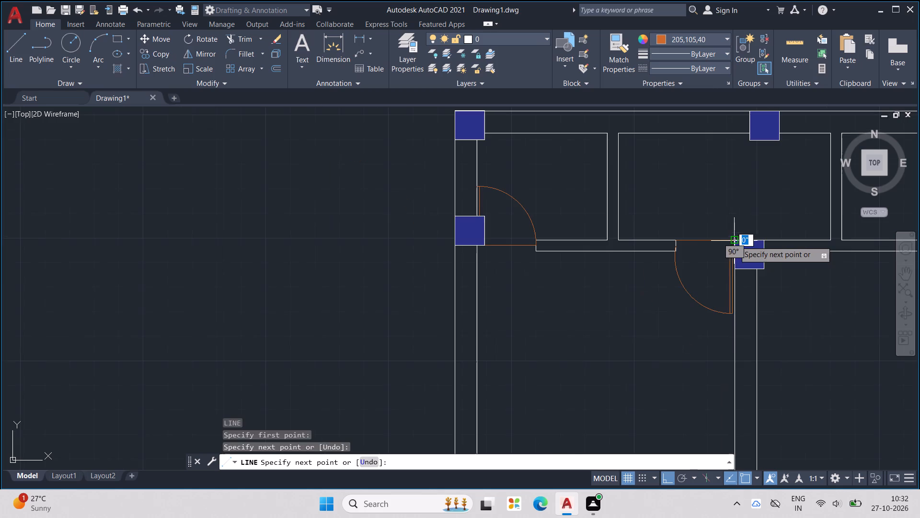
pyautogui.press('Escape')
# Draw a threshold line across the opening left of the central column, from the wall end's bottom corner to the door leaf's bottom left corner.
pyautogui.scroll(-1, 736, 268)
pyautogui.moveTo(639, 299); pyautogui.dragTo(332, 306, button='middle')
pyautogui.press('l')
pyautogui.press('Return')
pyautogui.scroll(2, 694, 258)
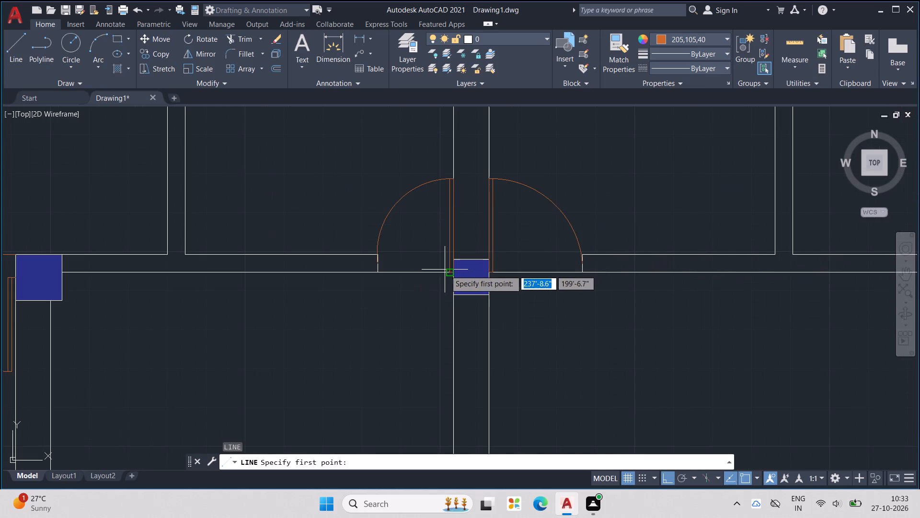
pyautogui.click(381, 270)
pyautogui.click(452, 271)
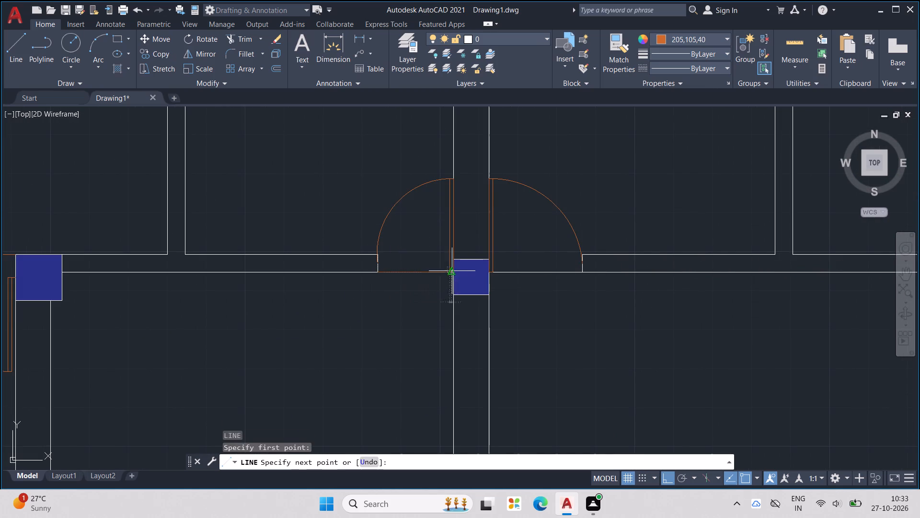
pyautogui.press('Escape')
# Draw a threshold line across the opening right of the central column, from the leaf's bottom right corner to the wall end's bottom corner.
pyautogui.press('l')
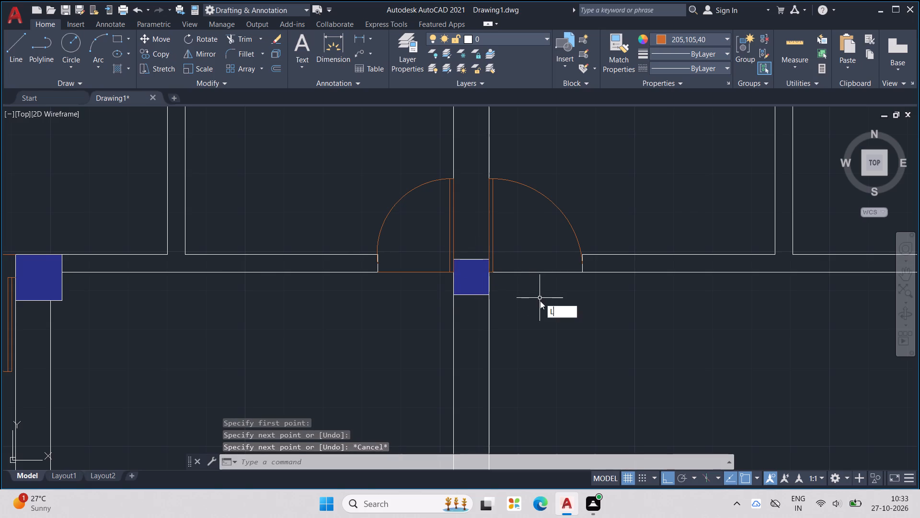
pyautogui.press('Return')
pyautogui.click(492, 271)
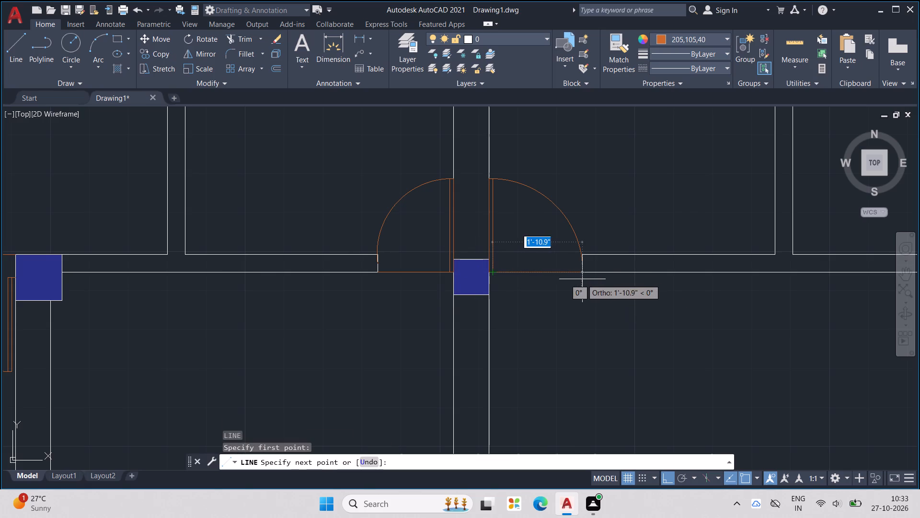
pyautogui.click(586, 272)
pyautogui.scroll(-2, 581, 299)
pyautogui.press('Escape')
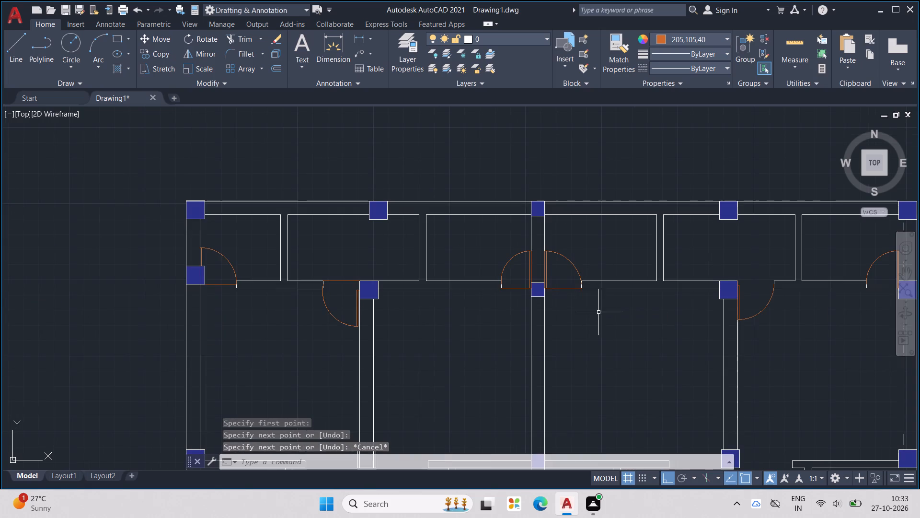
# Draw a threshold line across the downward-swinging door's opening in the plan's right half, from the wall end's top corner to the column's top right corner.
pyautogui.moveTo(596, 312); pyautogui.dragTo(488, 319, button='middle')
pyautogui.scroll(-1, 512, 319)
pyautogui.scroll(1, 708, 305)
pyautogui.scroll(3, 532, 294)
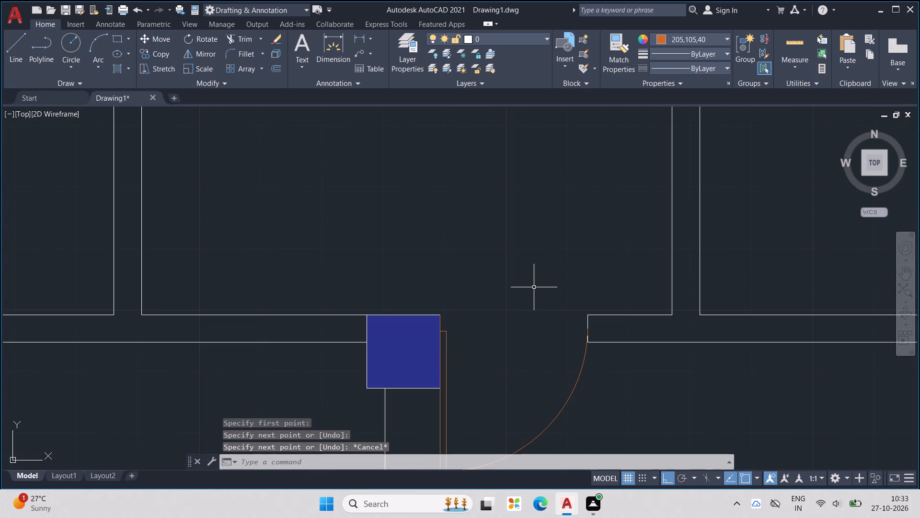
pyautogui.press('l')
pyautogui.press('Return')
pyautogui.click(588, 311)
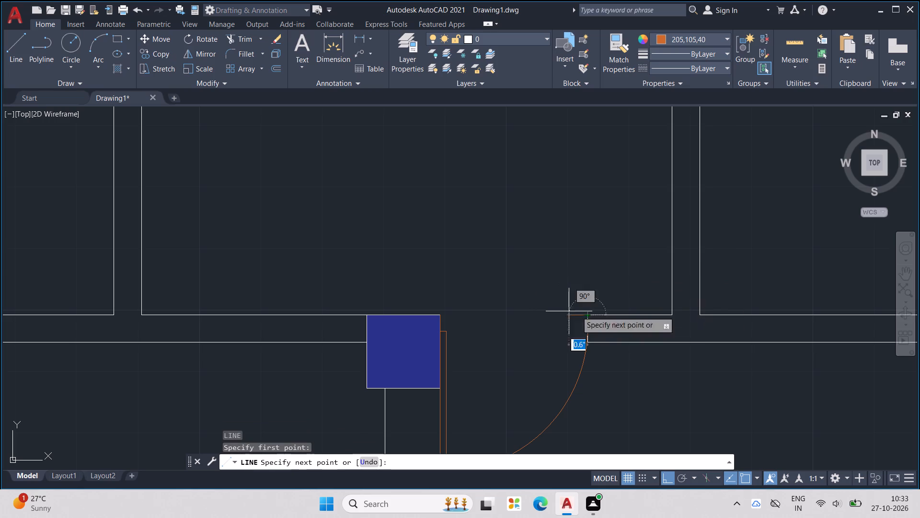
pyautogui.click(443, 312)
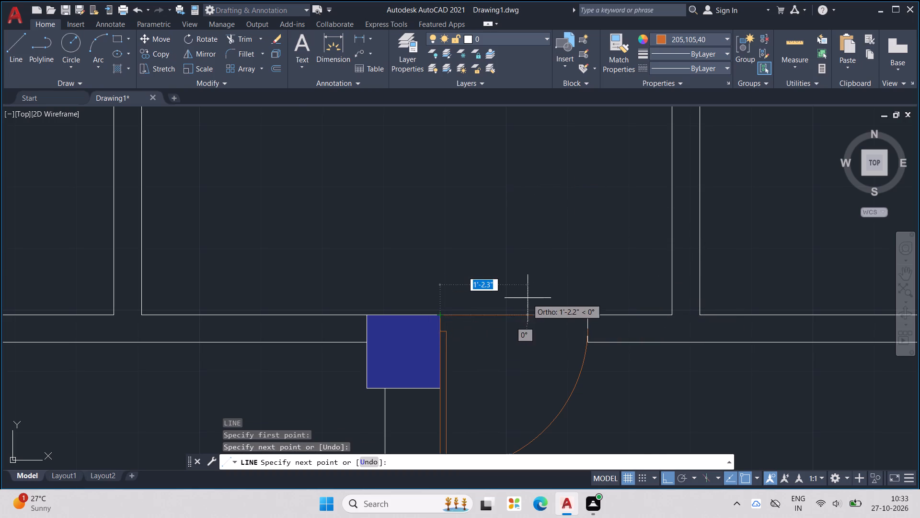
pyautogui.scroll(-3, 529, 297)
pyautogui.press('Escape')
# Draw the far-right door's threshold line from the wall end down to its bottom corner and across to the leaf's bottom right corner.
pyautogui.moveTo(595, 293); pyautogui.dragTo(538, 313, button='middle')
pyautogui.scroll(-1, 538, 315)
pyautogui.scroll(2, 609, 344)
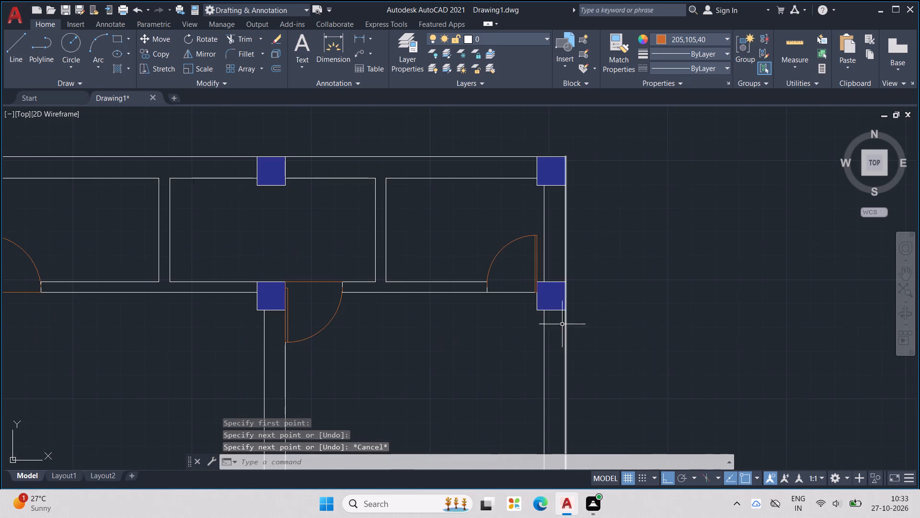
pyautogui.press('l')
pyautogui.press('Return')
pyautogui.scroll(2, 508, 306)
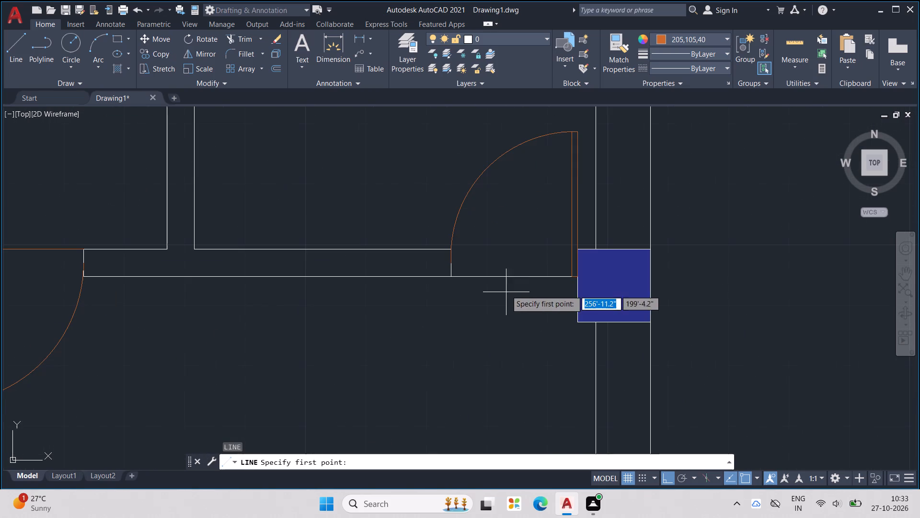
pyautogui.click(449, 267)
pyautogui.click(450, 275)
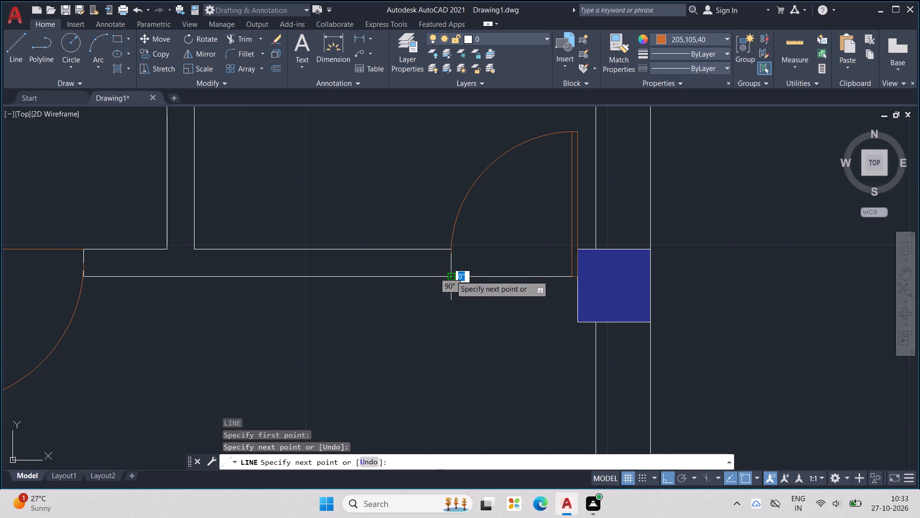
pyautogui.click(580, 280)
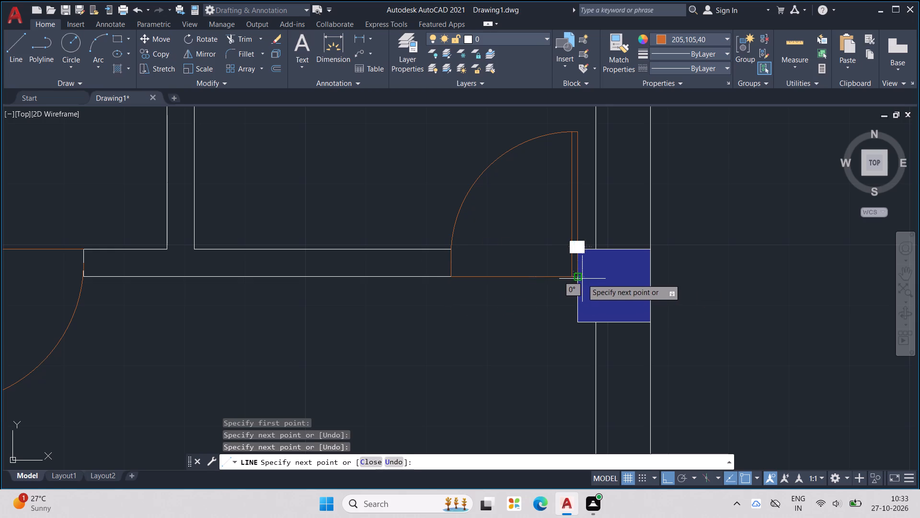
pyautogui.press('Escape')
# Trim the left wall line inside the unfilled column at the lower end of the left half's inner wall.
pyautogui.scroll(-3, 585, 277)
pyautogui.scroll(-2, 525, 299)
pyautogui.moveTo(471, 289); pyautogui.dragTo(561, 256, button='middle')
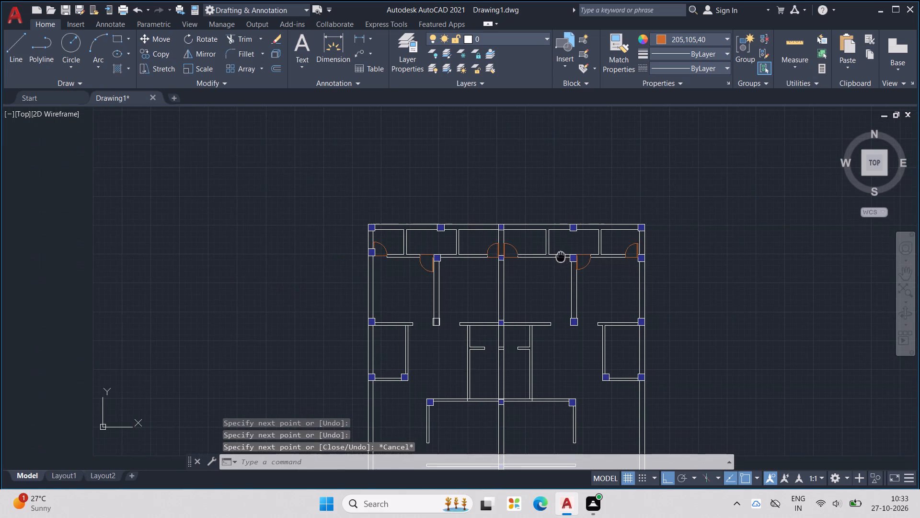
pyautogui.moveTo(561, 256); pyautogui.dragTo(634, 236, button='middle')
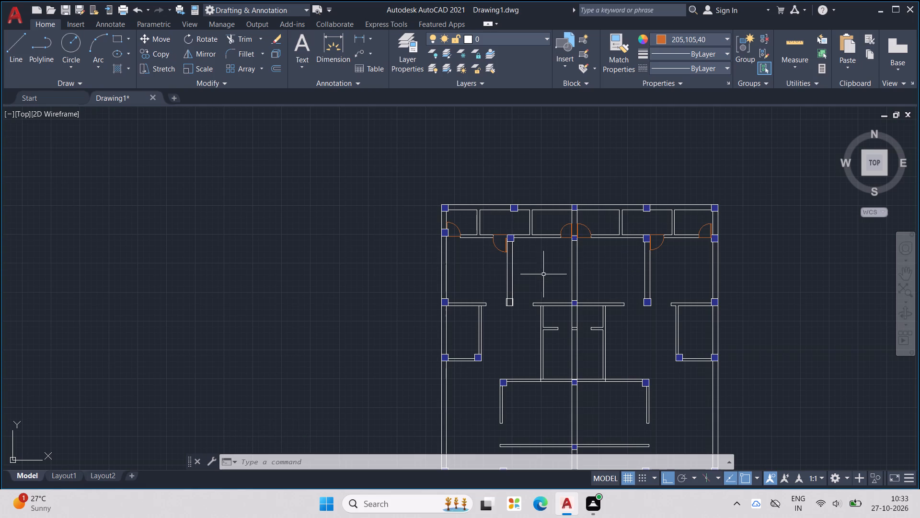
pyautogui.scroll(1, 544, 274)
pyautogui.scroll(2, 480, 315)
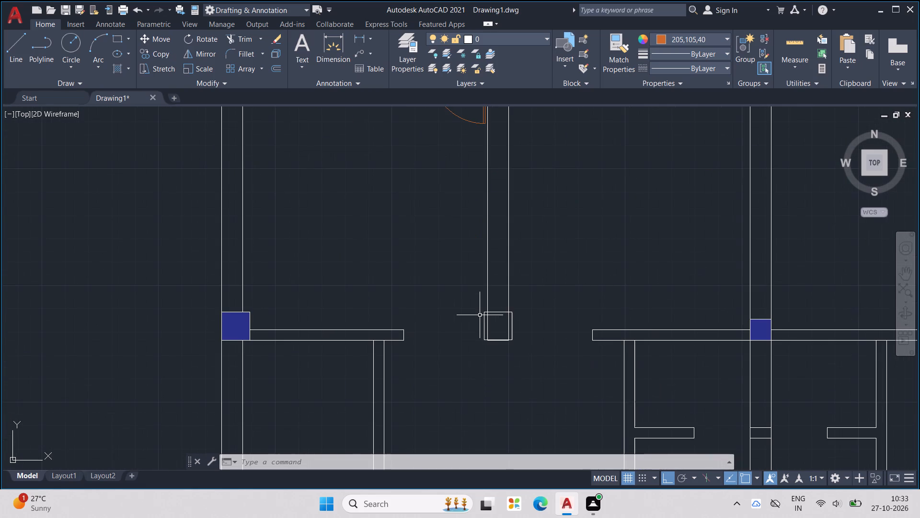
pyautogui.scroll(-2, 500, 312)
pyautogui.scroll(1, 505, 315)
pyautogui.press('Escape')
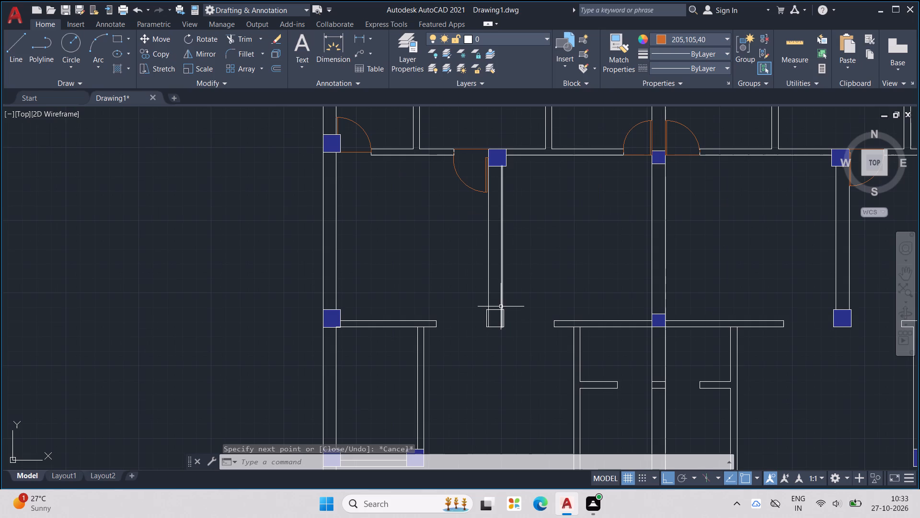
pyautogui.press('t')
pyautogui.press('r')
pyautogui.press('Return')
pyautogui.scroll(2, 492, 311)
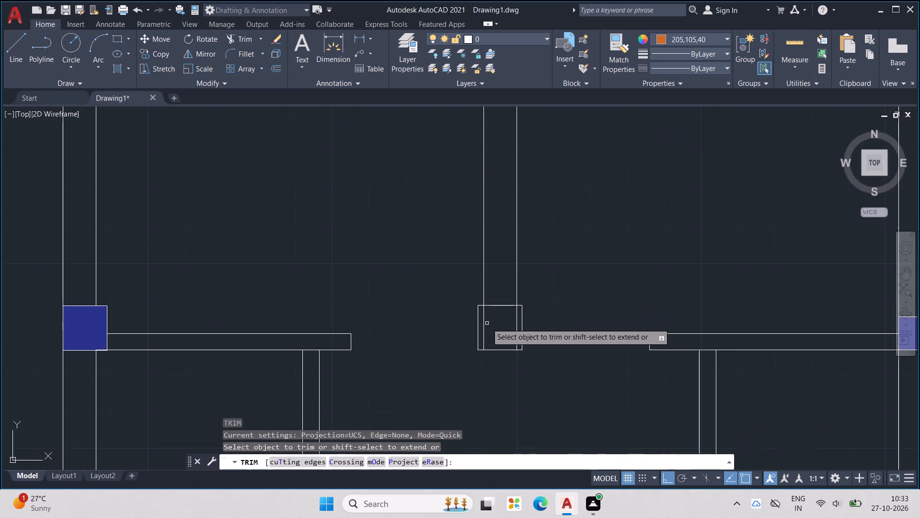
pyautogui.scroll(1, 487, 324)
pyautogui.moveTo(482, 331); pyautogui.dragTo(474, 342)
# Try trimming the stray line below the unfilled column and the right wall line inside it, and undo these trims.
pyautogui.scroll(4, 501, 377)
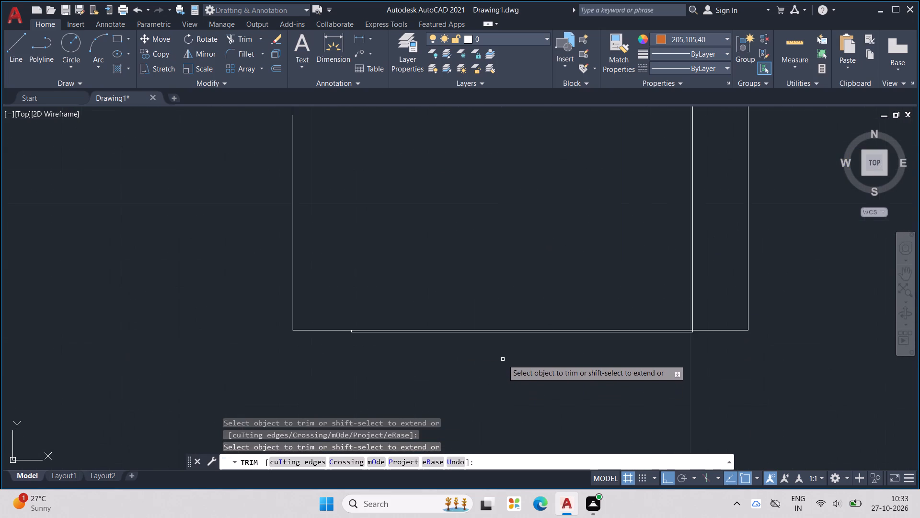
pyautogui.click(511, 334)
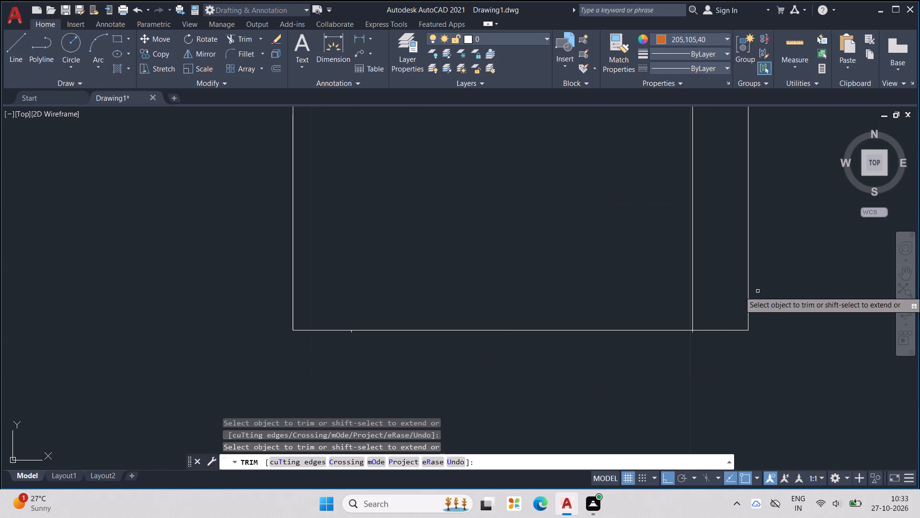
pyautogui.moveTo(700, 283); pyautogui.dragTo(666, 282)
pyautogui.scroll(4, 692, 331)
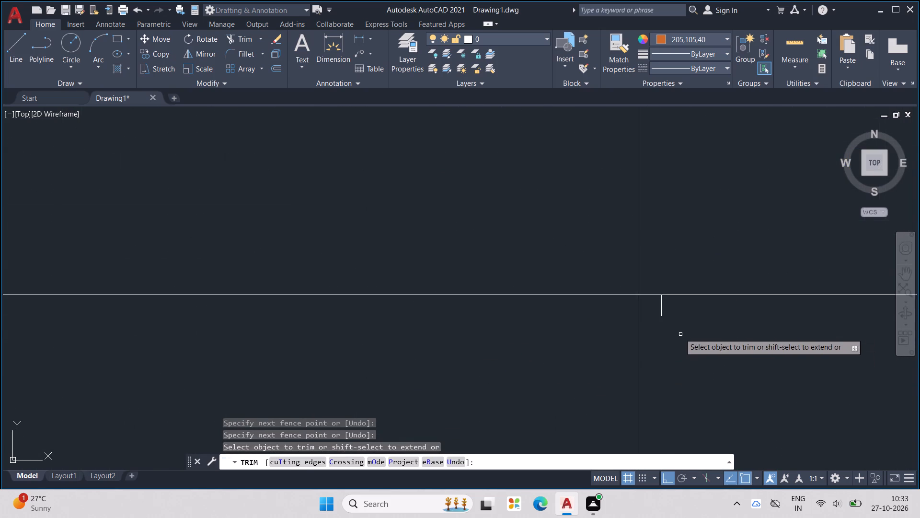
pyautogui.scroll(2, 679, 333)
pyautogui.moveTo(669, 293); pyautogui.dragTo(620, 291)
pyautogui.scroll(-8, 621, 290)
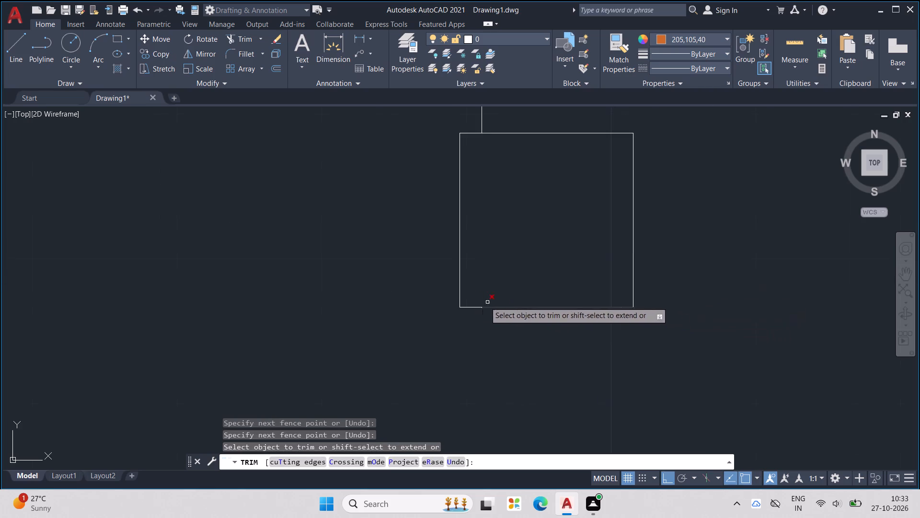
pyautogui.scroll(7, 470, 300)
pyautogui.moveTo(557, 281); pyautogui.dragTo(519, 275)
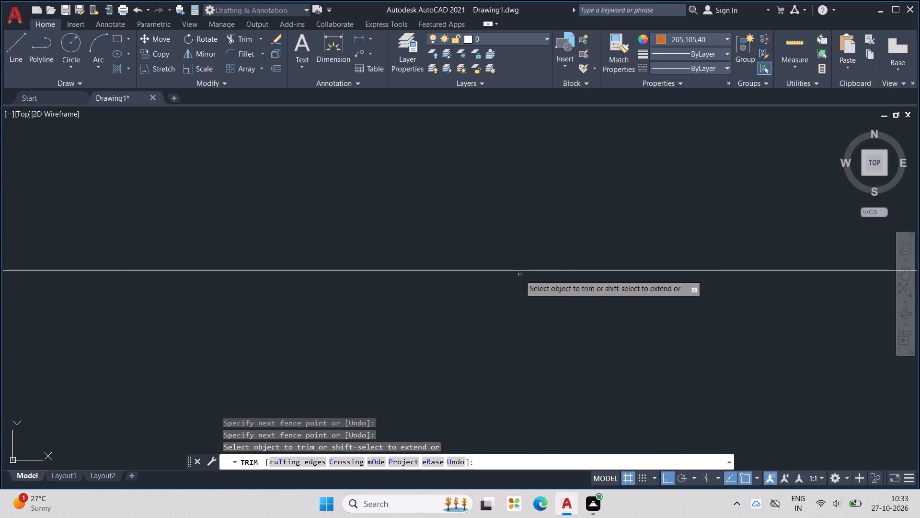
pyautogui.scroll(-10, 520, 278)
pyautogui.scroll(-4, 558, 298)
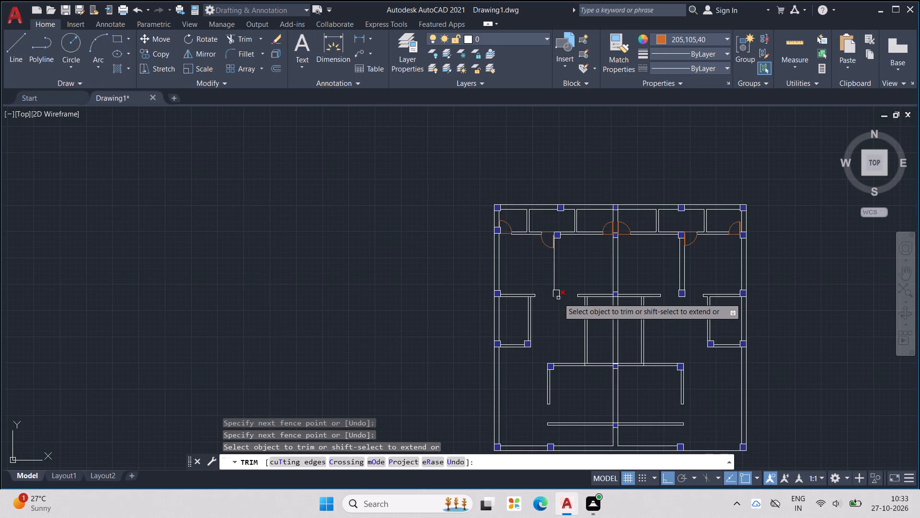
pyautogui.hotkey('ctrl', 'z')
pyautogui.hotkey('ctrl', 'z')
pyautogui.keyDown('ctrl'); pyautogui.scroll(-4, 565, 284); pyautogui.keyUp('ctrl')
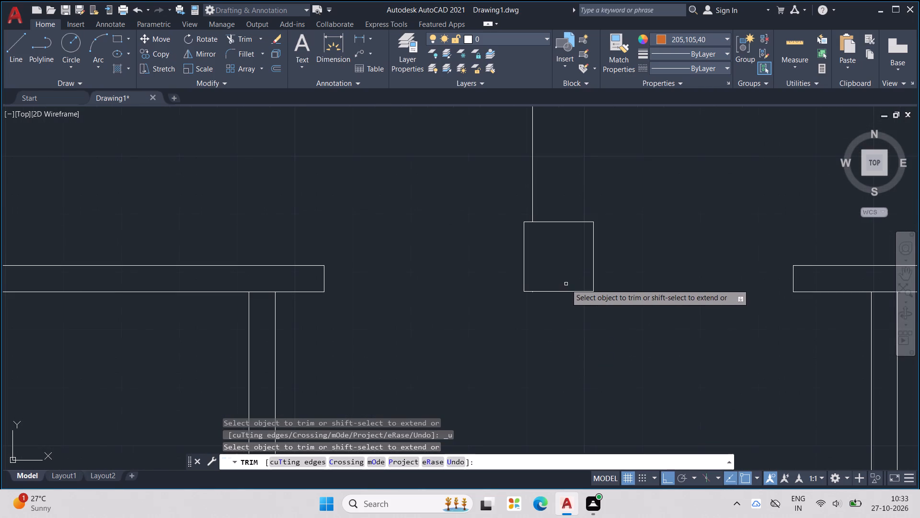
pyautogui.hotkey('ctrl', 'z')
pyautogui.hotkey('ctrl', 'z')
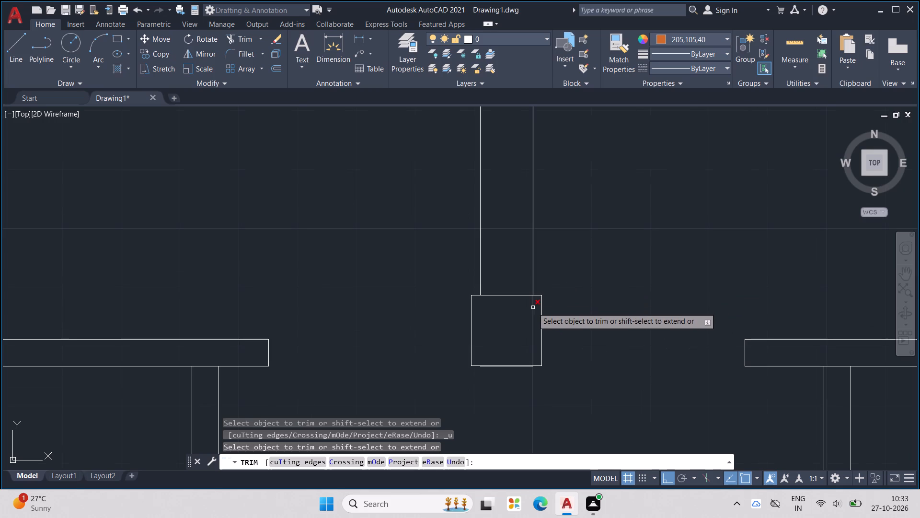
# Trim the right wall line inside the unfilled column and remove the stray line and stub below its bottom edge.
pyautogui.click(533, 307)
pyautogui.scroll(6, 530, 376)
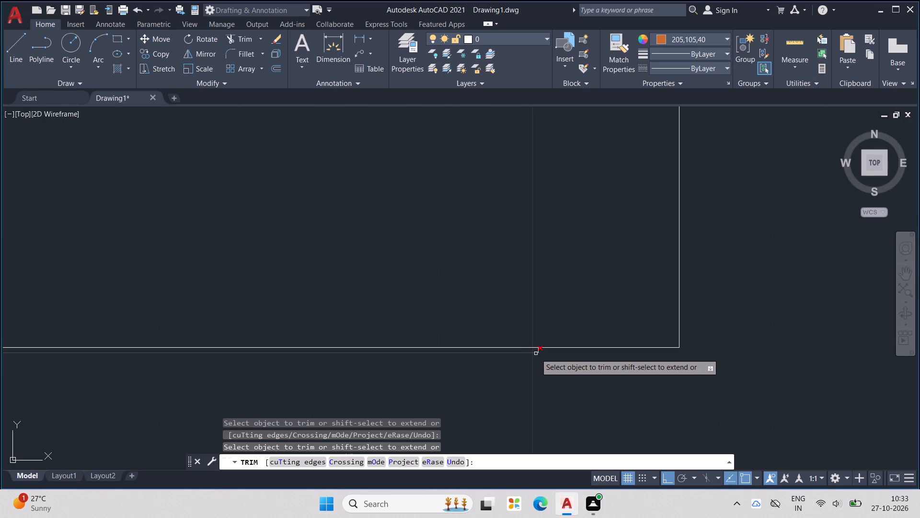
pyautogui.scroll(2, 536, 353)
pyautogui.moveTo(542, 351); pyautogui.dragTo(516, 362)
pyautogui.scroll(1, 513, 362)
pyautogui.scroll(-7, 513, 362)
pyautogui.scroll(3, 322, 358)
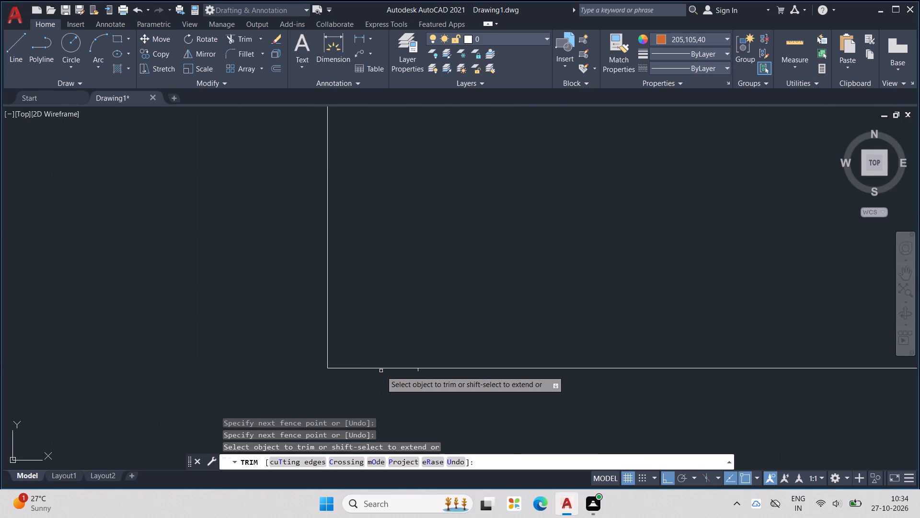
pyautogui.scroll(3, 381, 371)
pyautogui.click(464, 359)
pyautogui.click(449, 361)
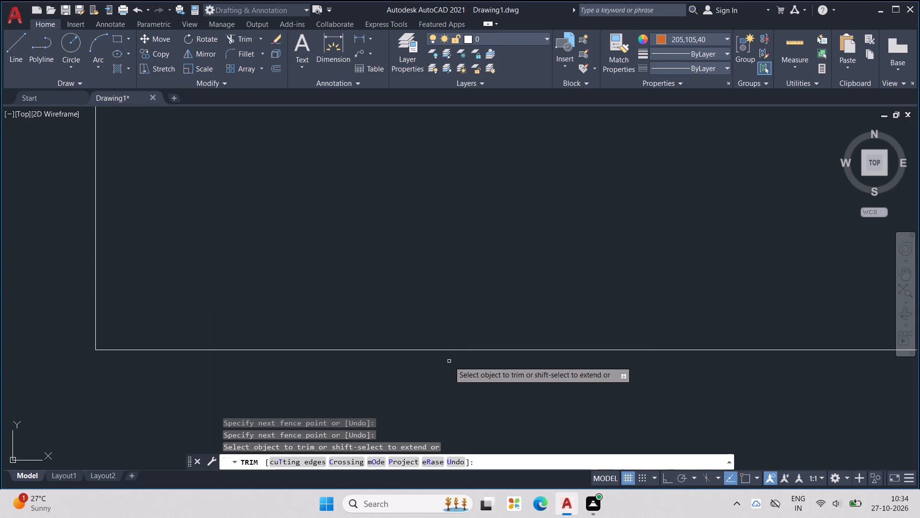
pyautogui.press('Escape')
pyautogui.press('Escape')
pyautogui.press('Escape')
pyautogui.press('Escape')
# Fill the cleaned column with a solid hatch in colour 41,49,137.
pyautogui.press('h')
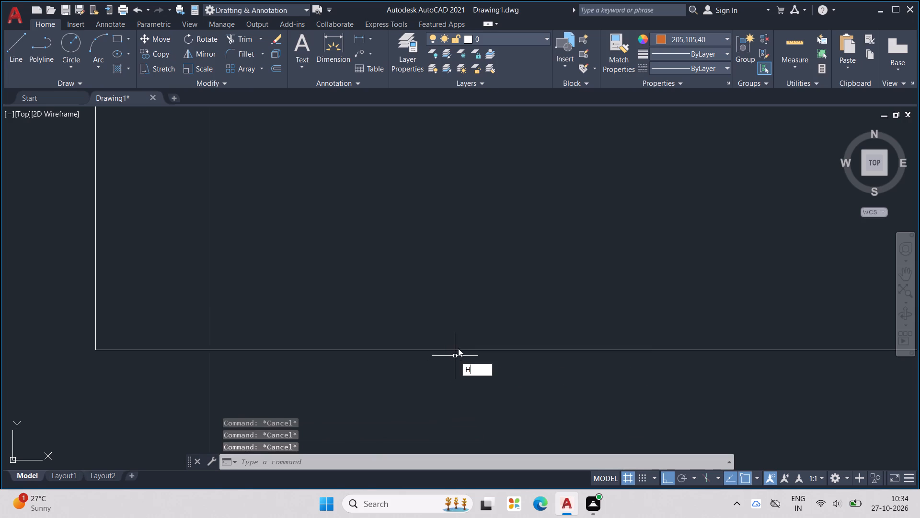
pyautogui.press('Return')
pyautogui.click(516, 290)
pyautogui.scroll(-4, 517, 286)
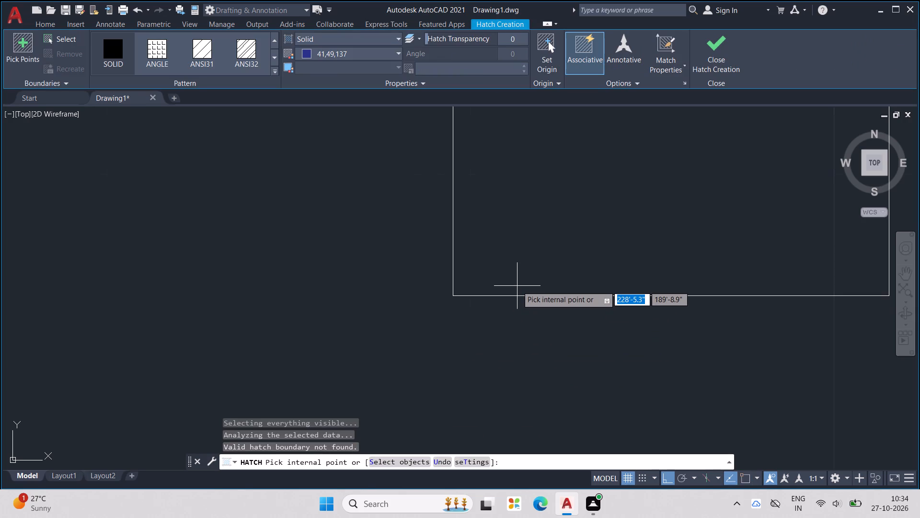
pyautogui.scroll(-3, 517, 285)
pyautogui.click(533, 252)
pyautogui.moveTo(533, 252); pyautogui.dragTo(506, 322, button='middle')
pyautogui.scroll(-1, 533, 252)
pyautogui.press('Escape')
pyautogui.press('Escape')
pyautogui.press('Escape')
pyautogui.press('Escape')
pyautogui.press('Escape')
pyautogui.press('Escape')
pyautogui.press('Escape')
# Start a door leaf at the left edge of the left half's lower inner-wall column with a 2' upward line and 1" leftward top.
pyautogui.scroll(-5, 513, 293)
pyautogui.scroll(2, 509, 296)
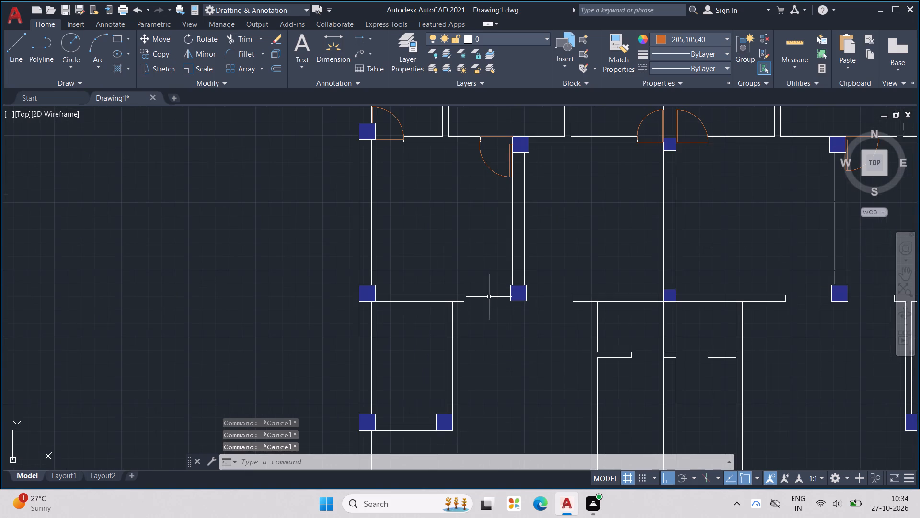
pyautogui.scroll(1, 457, 271)
pyautogui.scroll(-1, 379, 142)
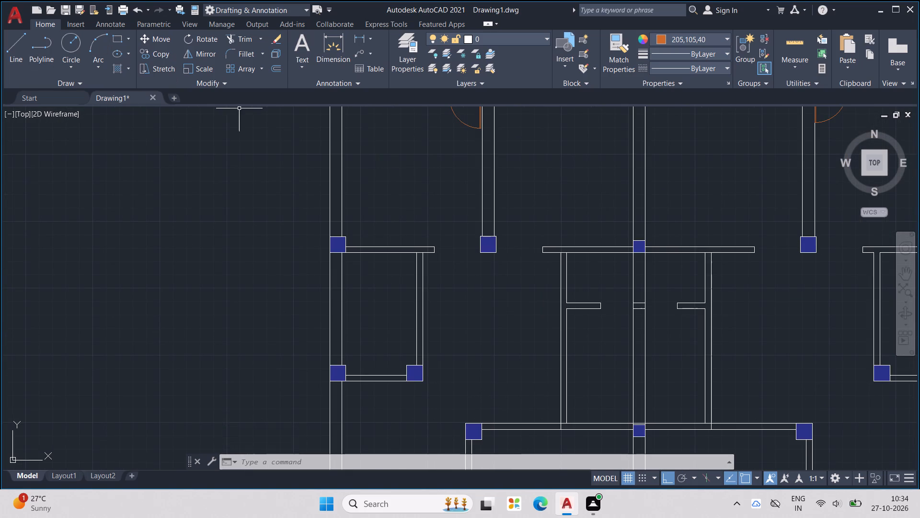
pyautogui.press('l')
pyautogui.press('Return')
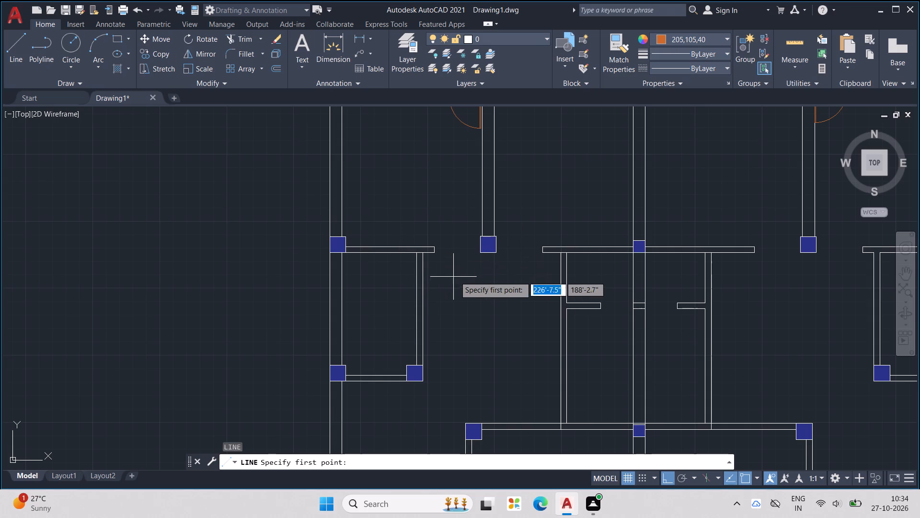
pyautogui.scroll(1, 473, 247)
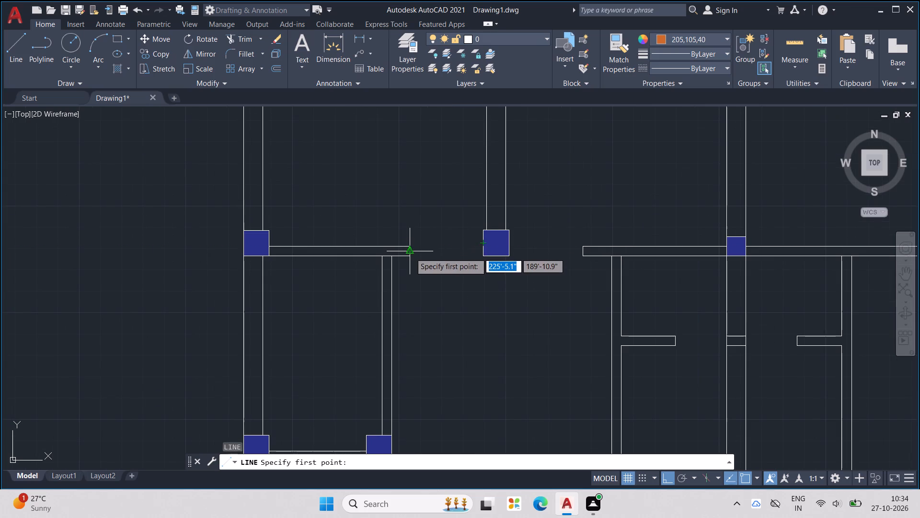
pyautogui.click(485, 251)
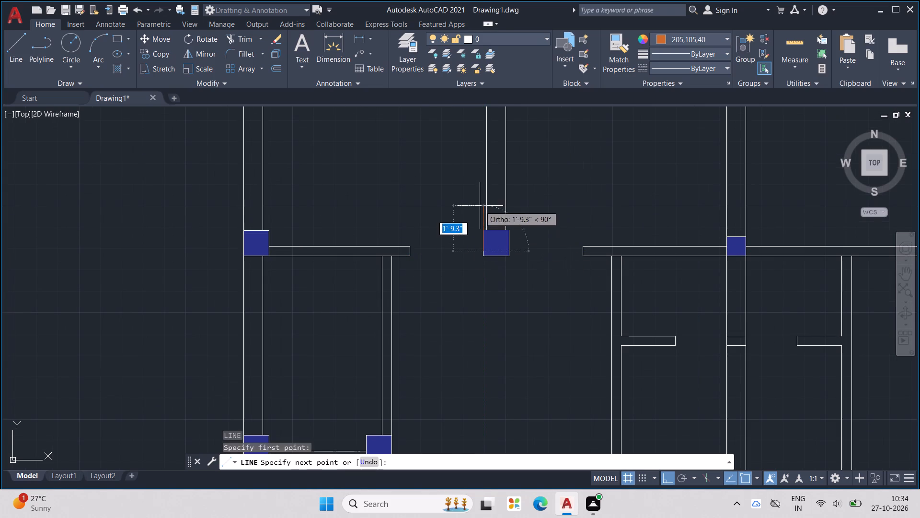
pyautogui.scroll(3, 481, 202)
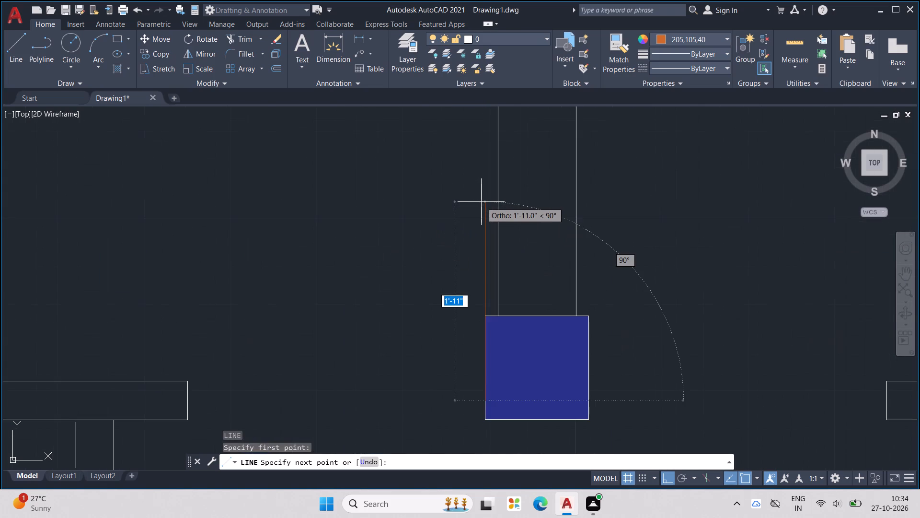
pyautogui.write("2'")
pyautogui.press('Return')
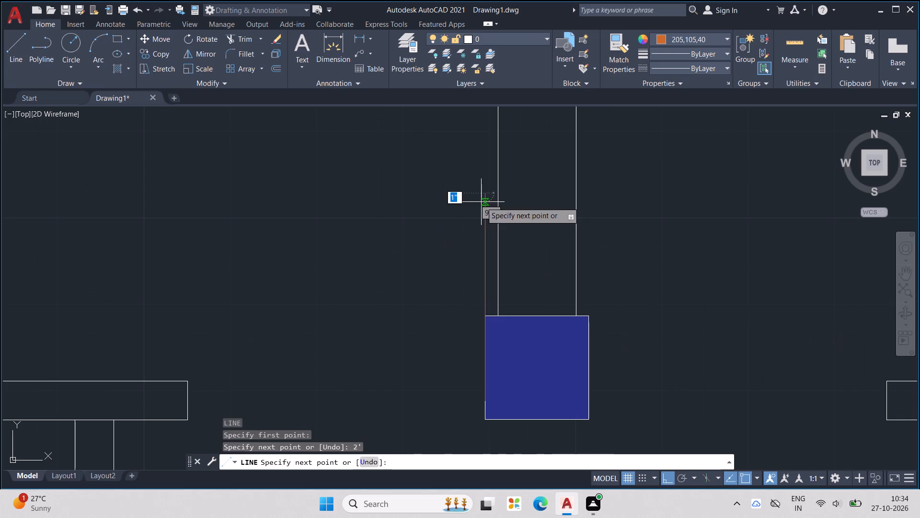
pyautogui.write('1"')
pyautogui.press('Return')
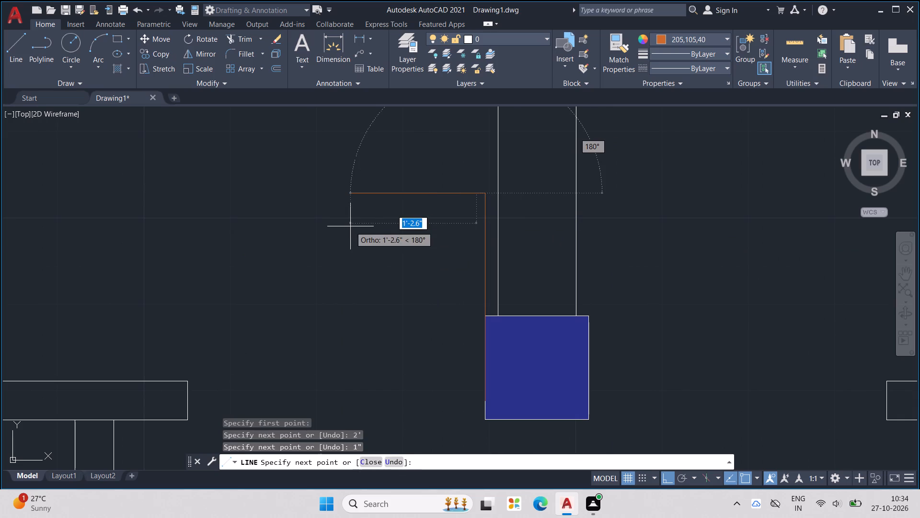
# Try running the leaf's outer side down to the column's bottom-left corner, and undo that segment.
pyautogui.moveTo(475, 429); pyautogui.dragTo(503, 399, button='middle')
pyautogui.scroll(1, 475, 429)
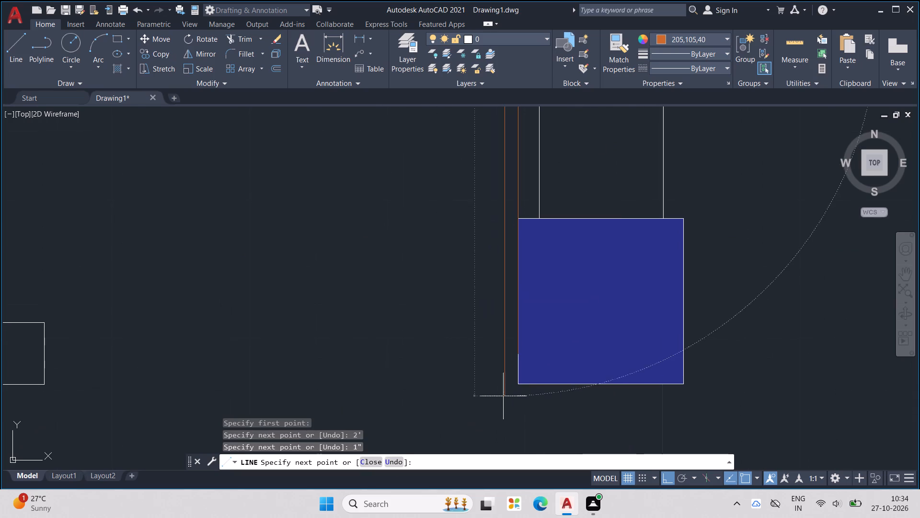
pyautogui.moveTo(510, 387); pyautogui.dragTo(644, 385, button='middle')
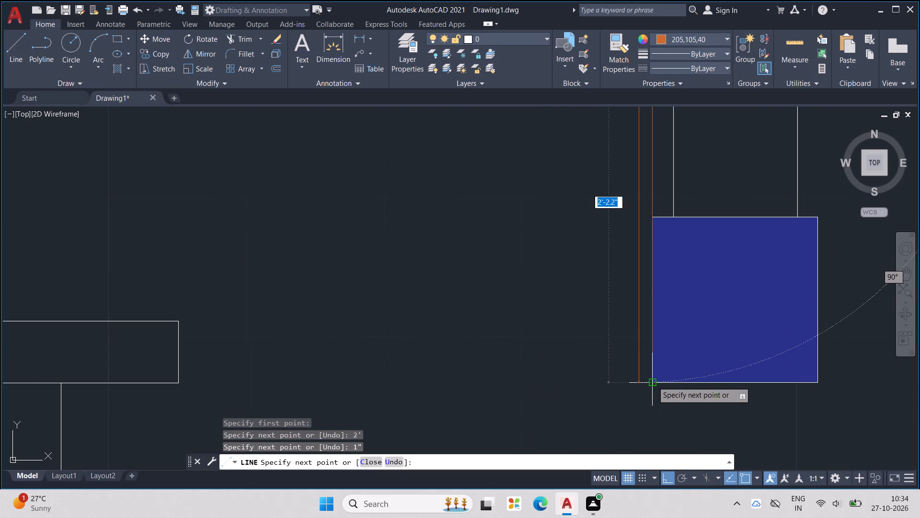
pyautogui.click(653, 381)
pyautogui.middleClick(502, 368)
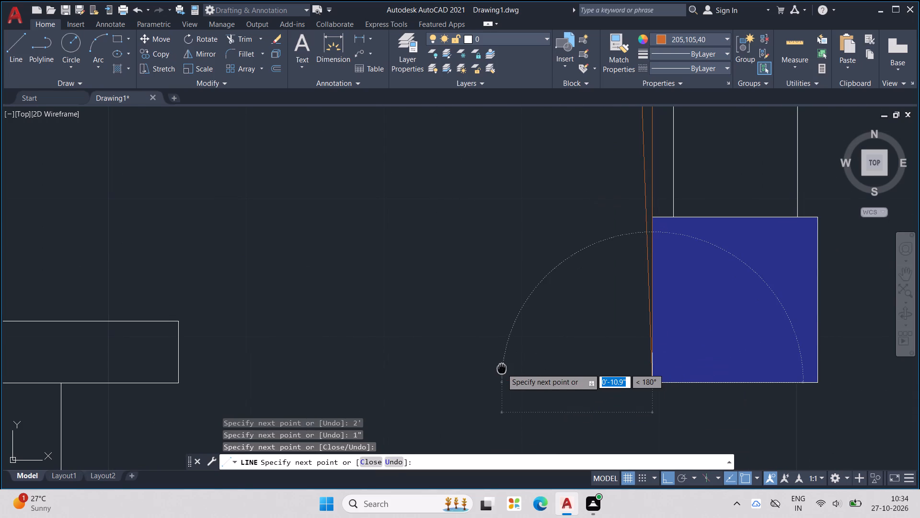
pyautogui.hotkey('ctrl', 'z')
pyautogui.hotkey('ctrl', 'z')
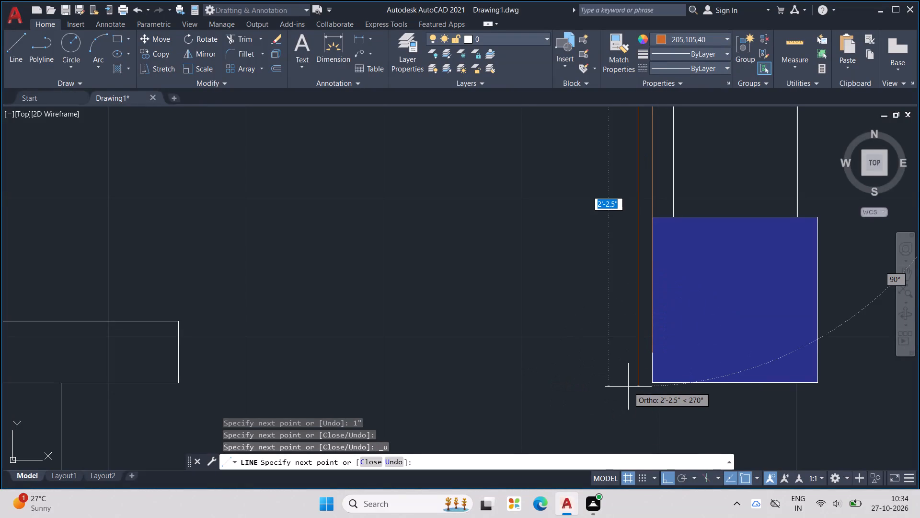
# Draw the leaf's outer side straight down to the column's bottom level and close the outline at the column's bottom-left corner.
pyautogui.scroll(2, 633, 384)
pyautogui.moveTo(621, 375); pyautogui.dragTo(474, 369, button='middle')
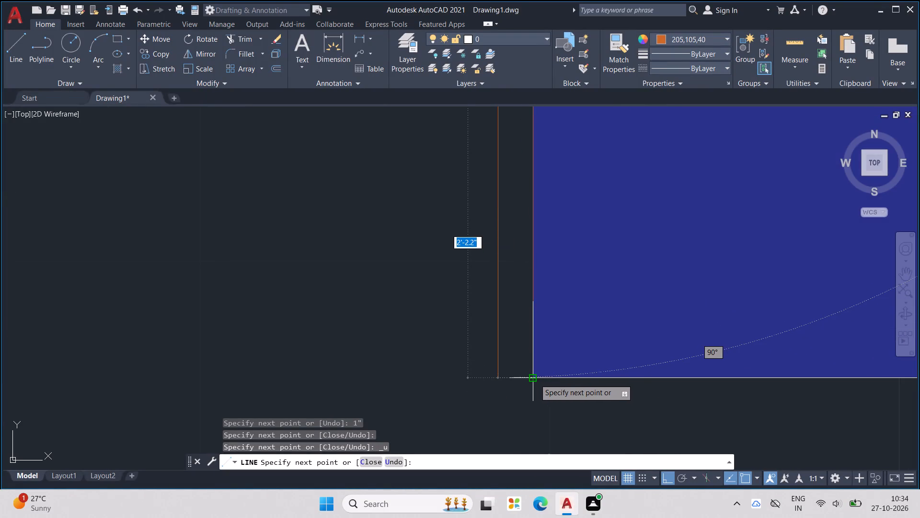
pyautogui.click(496, 378)
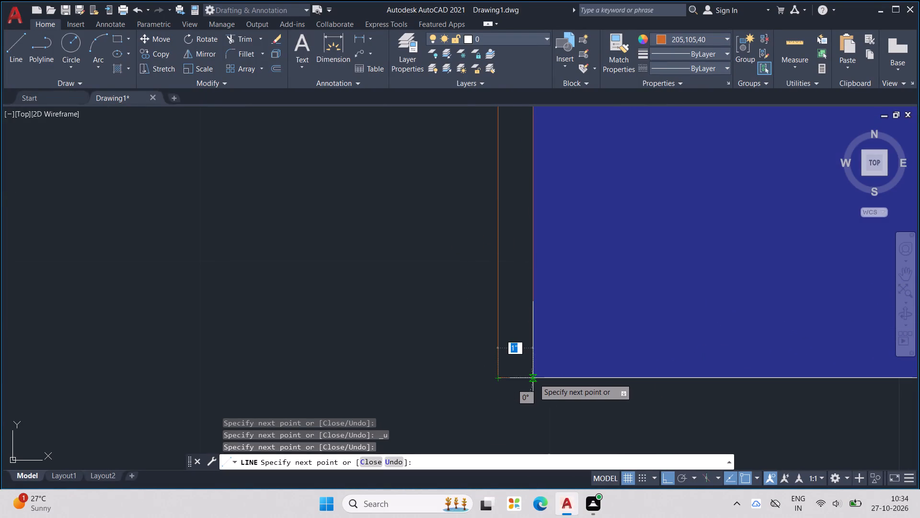
pyautogui.click(534, 378)
pyautogui.press('Escape')
pyautogui.scroll(-4, 508, 387)
pyautogui.press('Escape')
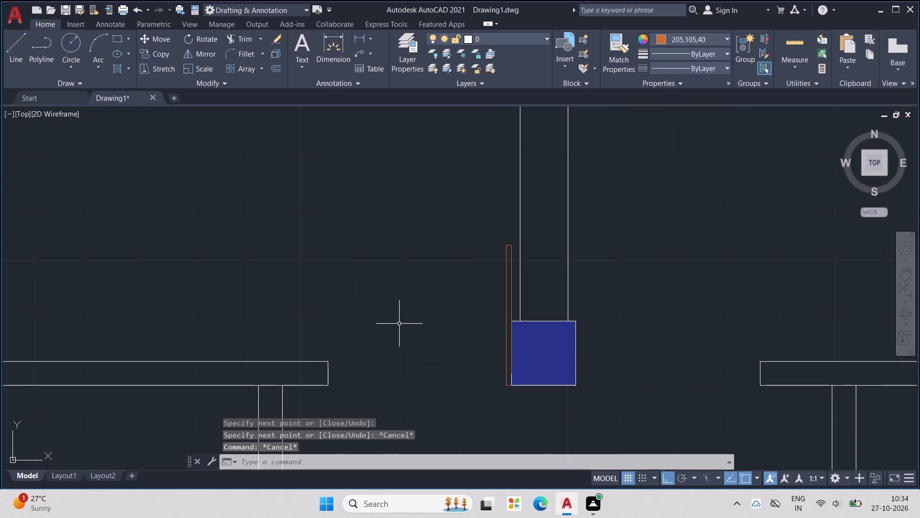
# Draw a three-point swing arc from the leaf's top corners to the end of the short wall across the opening.
pyautogui.click(94, 40)
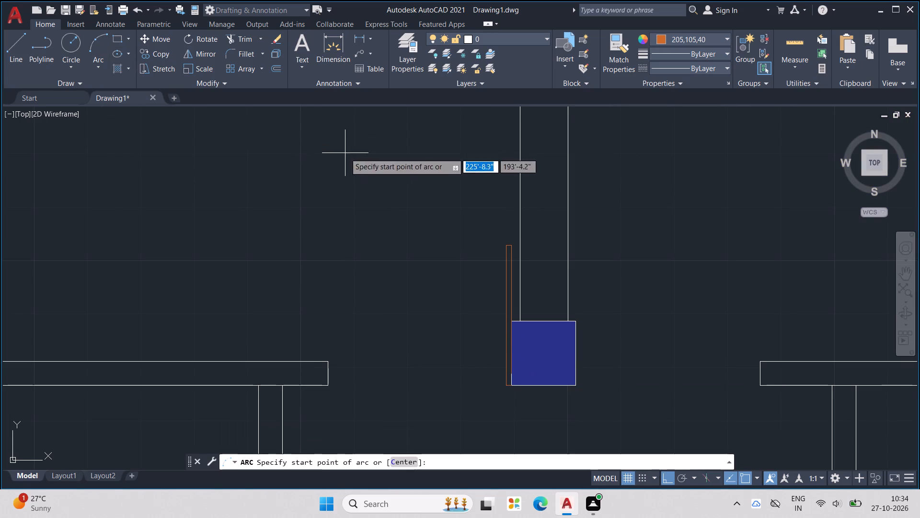
pyautogui.moveTo(443, 243); pyautogui.dragTo(562, 297, button='middle')
pyautogui.scroll(-1, 471, 269)
pyautogui.scroll(2, 612, 301)
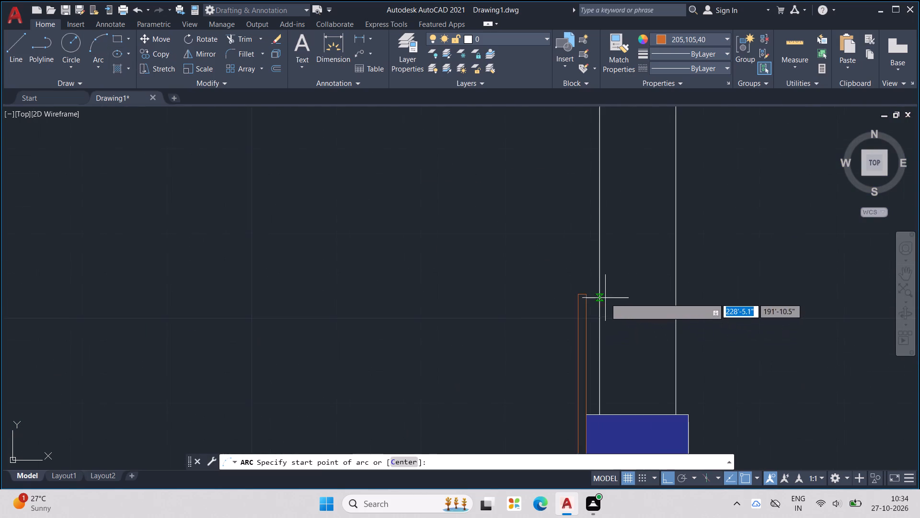
pyautogui.scroll(2, 605, 297)
pyautogui.click(552, 294)
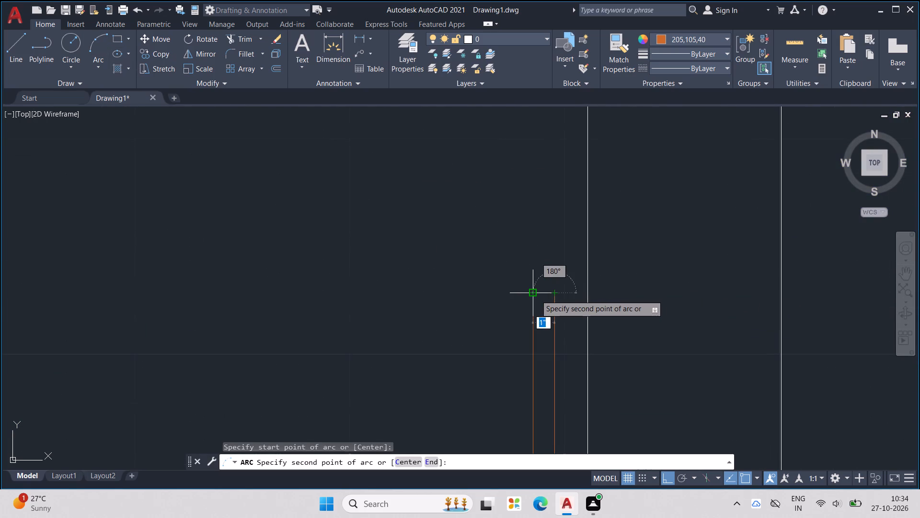
pyautogui.click(536, 295)
pyautogui.moveTo(452, 302); pyautogui.dragTo(586, 244, button='middle')
pyautogui.scroll(-1, 452, 302)
pyautogui.scroll(-3, 597, 238)
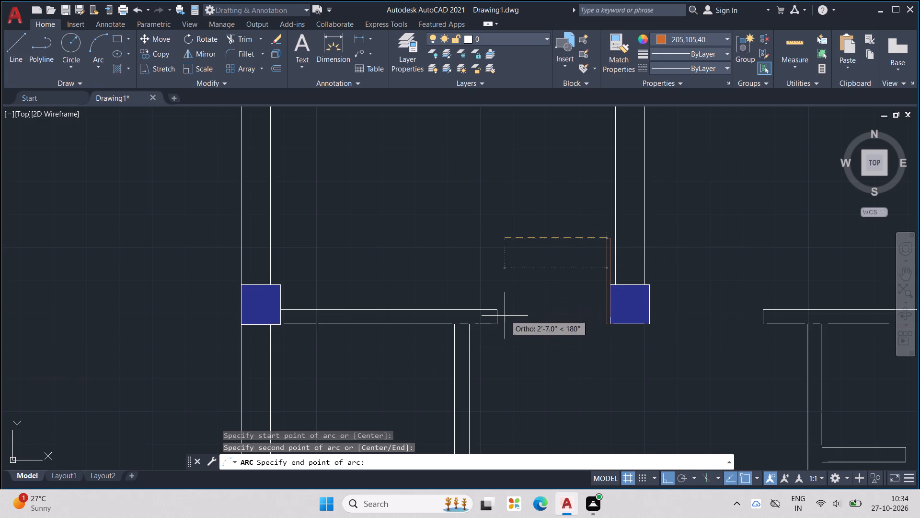
pyautogui.click(497, 320)
pyautogui.press('Escape')
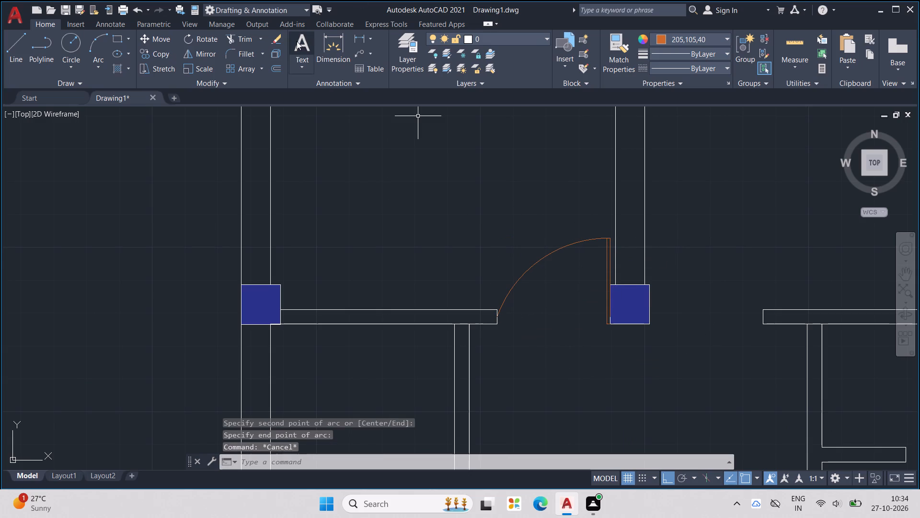
# Draw the threshold line from the leaf's bottom outer corner to the lower corner of the wall end across the opening.
pyautogui.press('l')
pyautogui.press('Return')
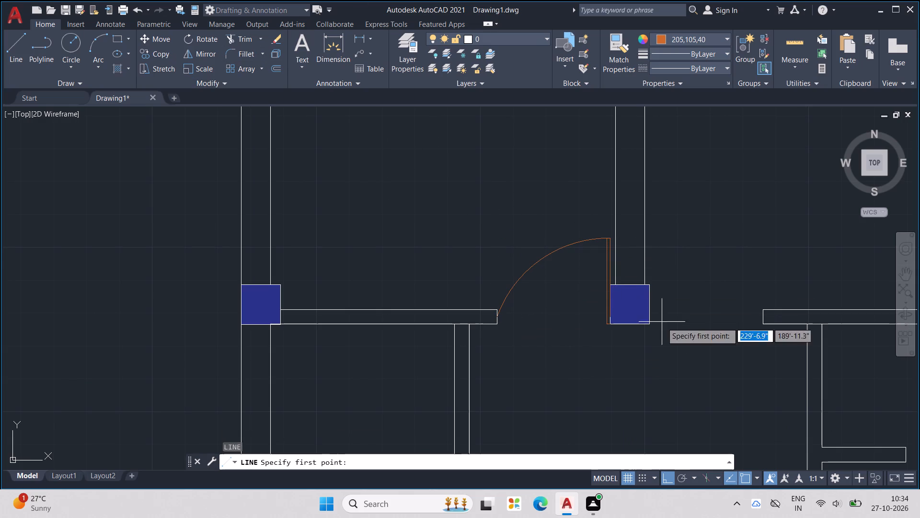
pyautogui.scroll(1, 578, 322)
pyautogui.scroll(2, 626, 317)
pyautogui.click(612, 339)
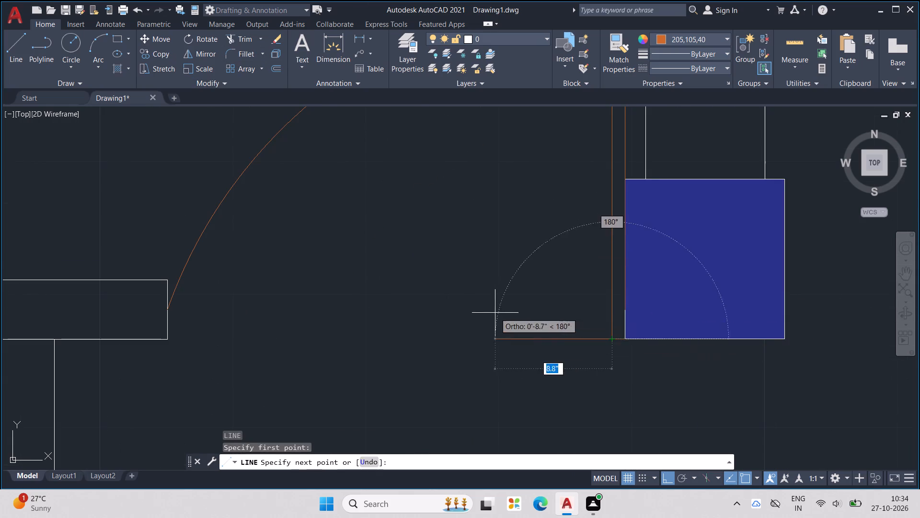
pyautogui.moveTo(494, 312); pyautogui.dragTo(731, 290, button='middle')
pyautogui.scroll(-1, 530, 310)
pyautogui.scroll(-1, 733, 290)
pyautogui.scroll(3, 588, 296)
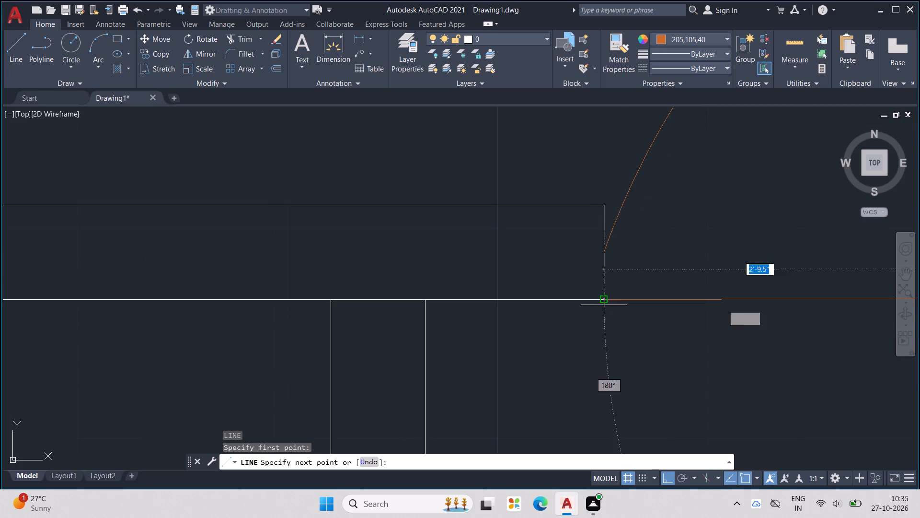
pyautogui.click(604, 304)
pyautogui.press('Escape')
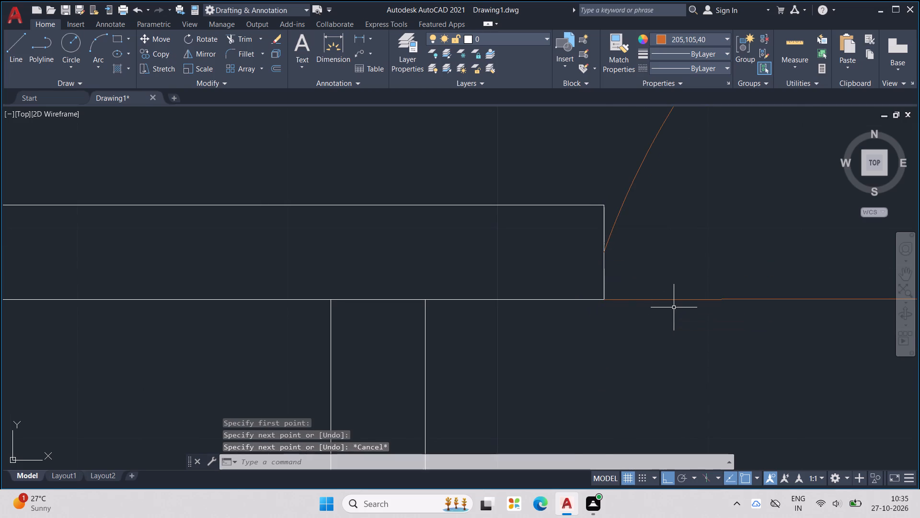
pyautogui.scroll(-2, 674, 304)
pyautogui.press('Escape')
pyautogui.scroll(-3, 679, 299)
pyautogui.press('Escape')
# Examine the new door and the neighbouring openings in the overall plan.
pyautogui.scroll(-1, 688, 304)
pyautogui.moveTo(688, 304); pyautogui.dragTo(670, 302, button='middle')
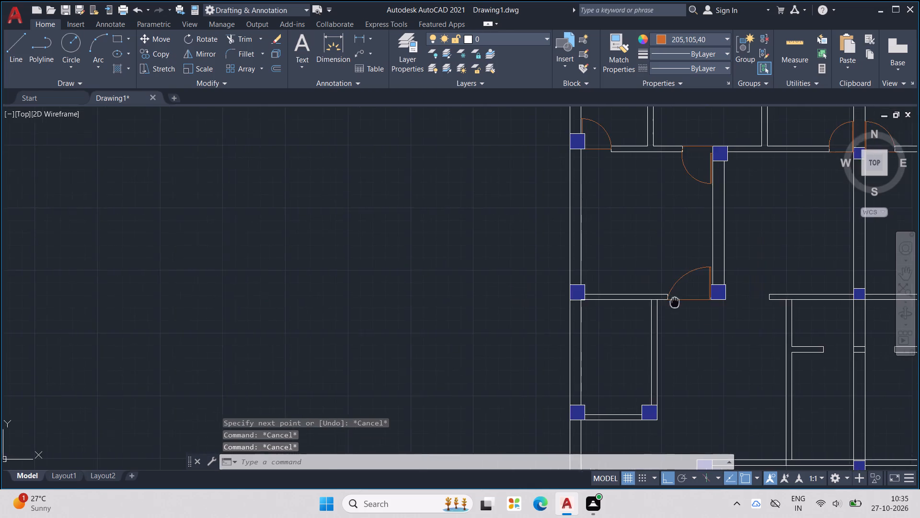
pyautogui.moveTo(670, 302); pyautogui.dragTo(524, 294, button='middle')
pyautogui.scroll(-2, 521, 293)
pyautogui.scroll(2, 525, 291)
pyautogui.press('Escape')
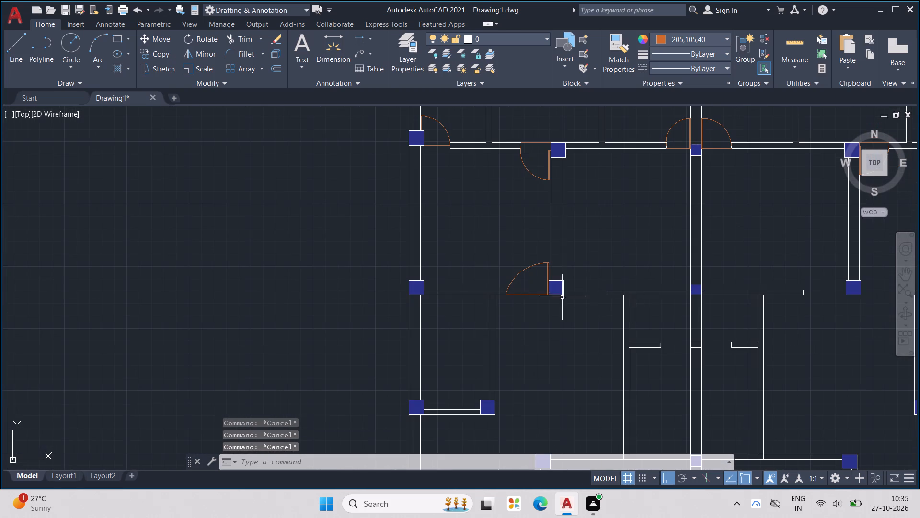
pyautogui.scroll(2, 534, 293)
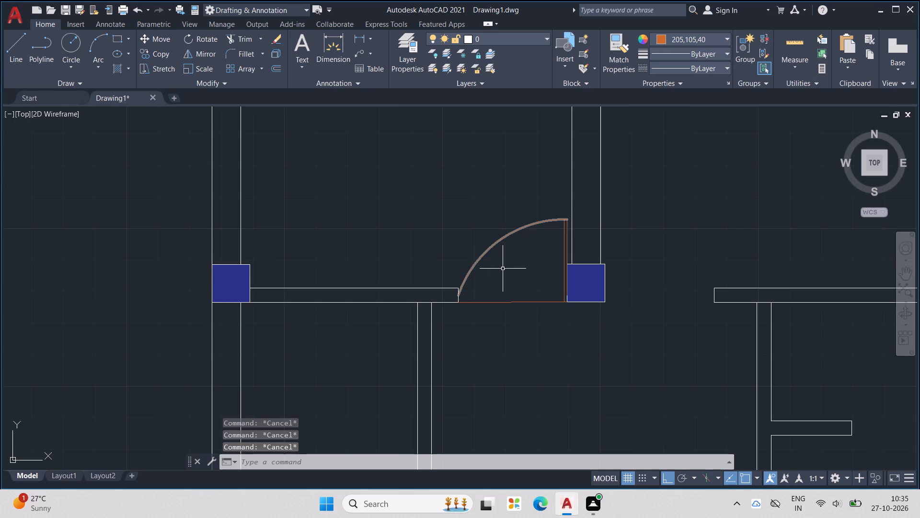
pyautogui.press('Escape')
pyautogui.scroll(-2, 517, 269)
pyautogui.press('Escape')
pyautogui.scroll(-1, 623, 291)
pyautogui.moveTo(623, 291); pyautogui.dragTo(590, 296, button='middle')
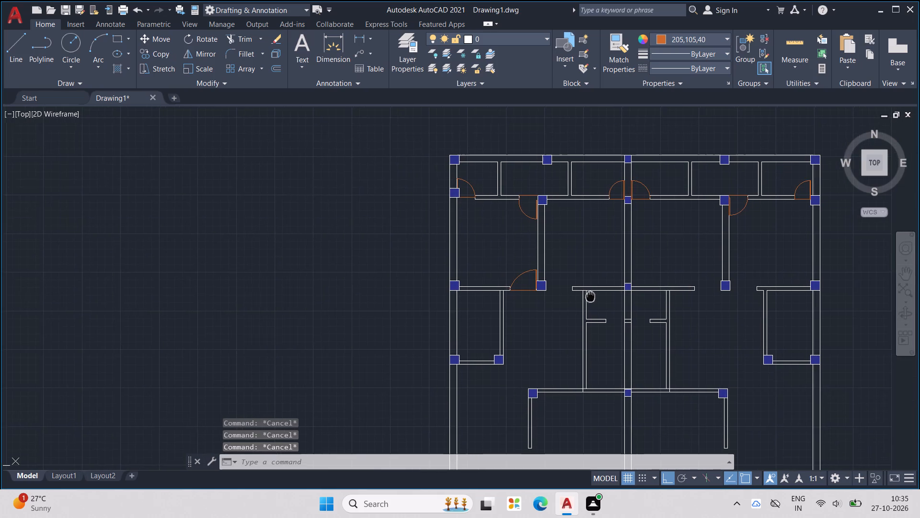
pyautogui.moveTo(590, 296); pyautogui.dragTo(550, 298, button='middle')
# Draw a door leaf's inner side 2' up from the midpoint of the left interior column's right face, with a 1" top edge rightward.
pyautogui.scroll(2, 515, 294)
pyautogui.press('Escape')
pyautogui.press('l')
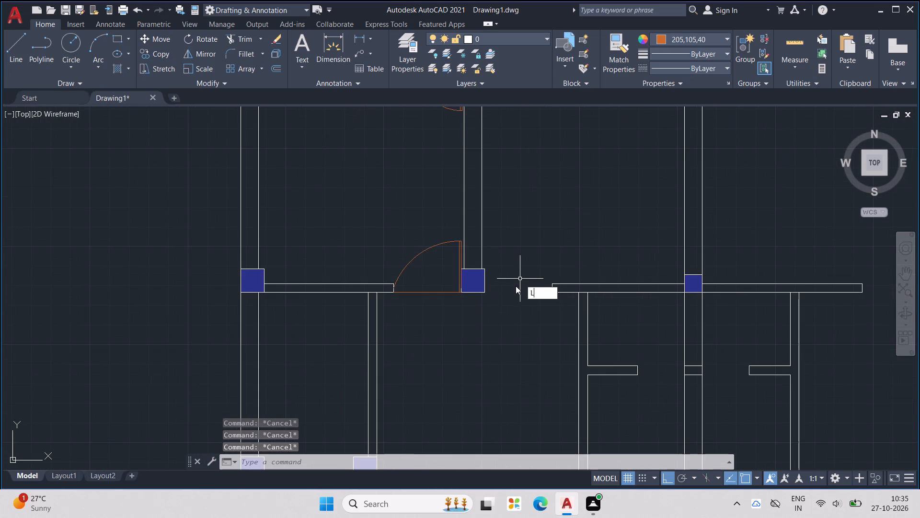
pyautogui.press('Return')
pyautogui.scroll(1, 513, 292)
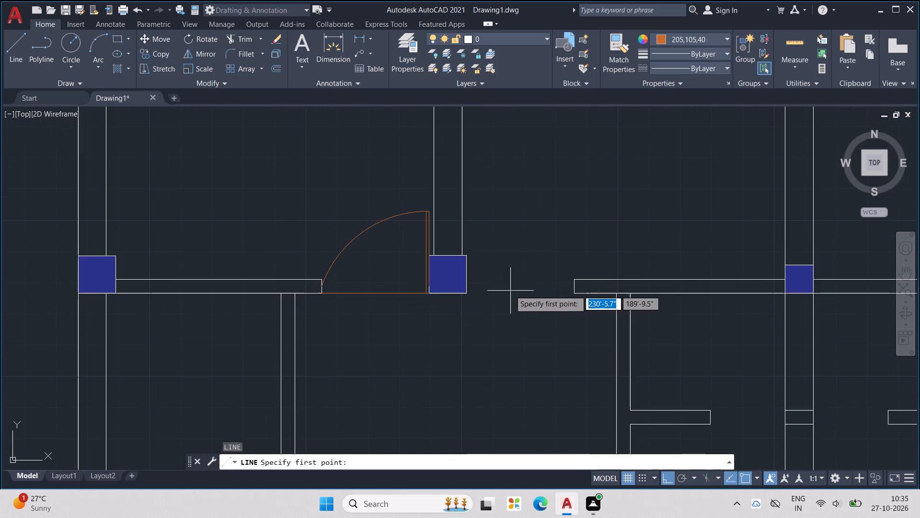
pyautogui.click(467, 278)
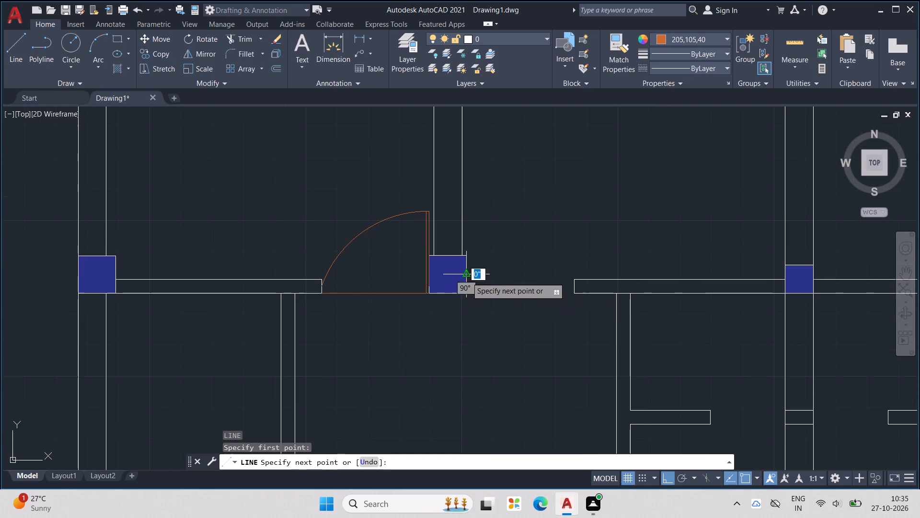
pyautogui.moveTo(470, 268); pyautogui.dragTo(471, 317, button='middle')
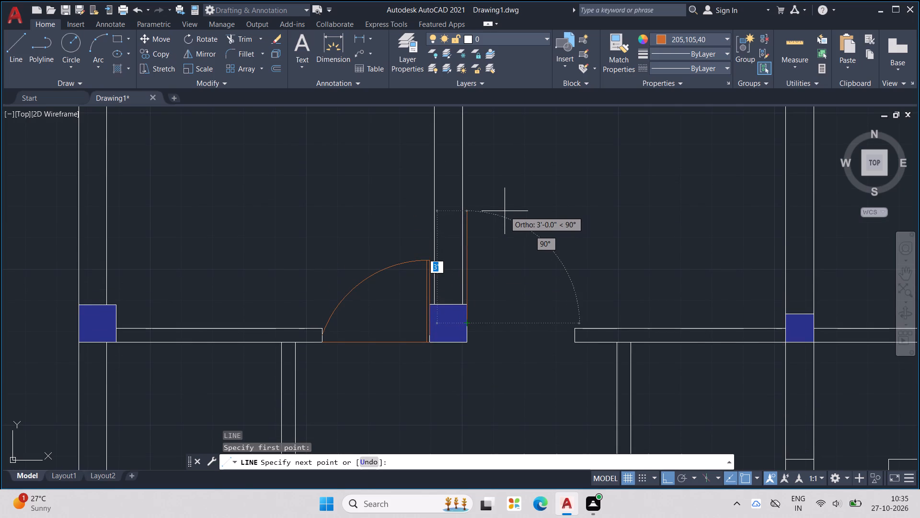
pyautogui.write("2'")
pyautogui.press('Return')
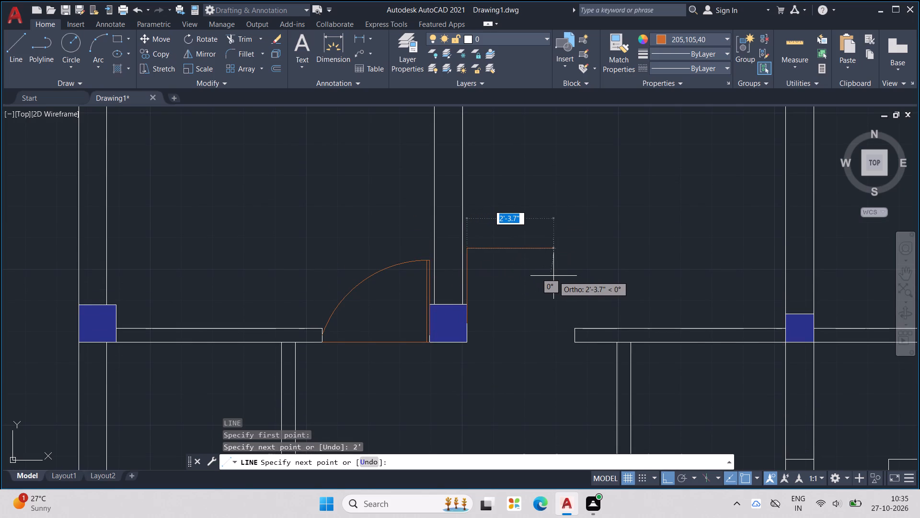
pyautogui.write('1"')
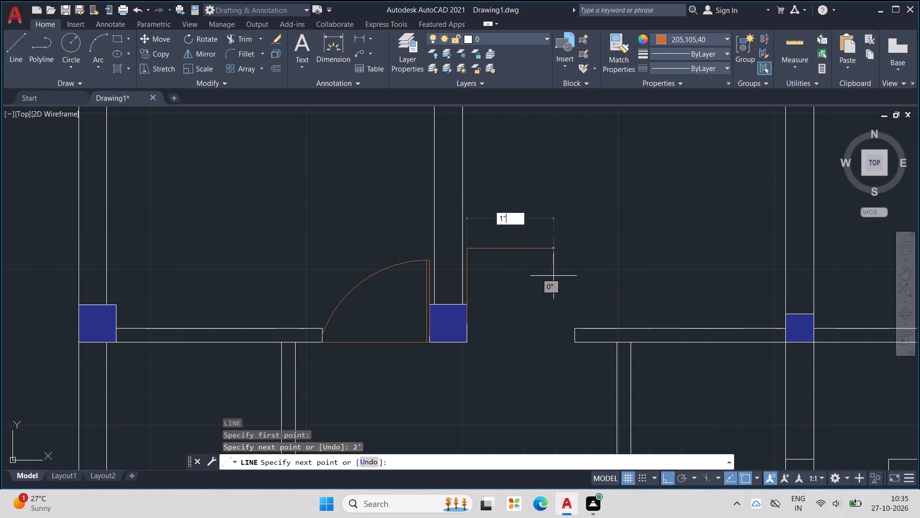
pyautogui.press('Return')
# Draw the leaf's outer side straight down to the column's bottom level and close the outline at the column's bottom-right corner.
pyautogui.scroll(2, 488, 341)
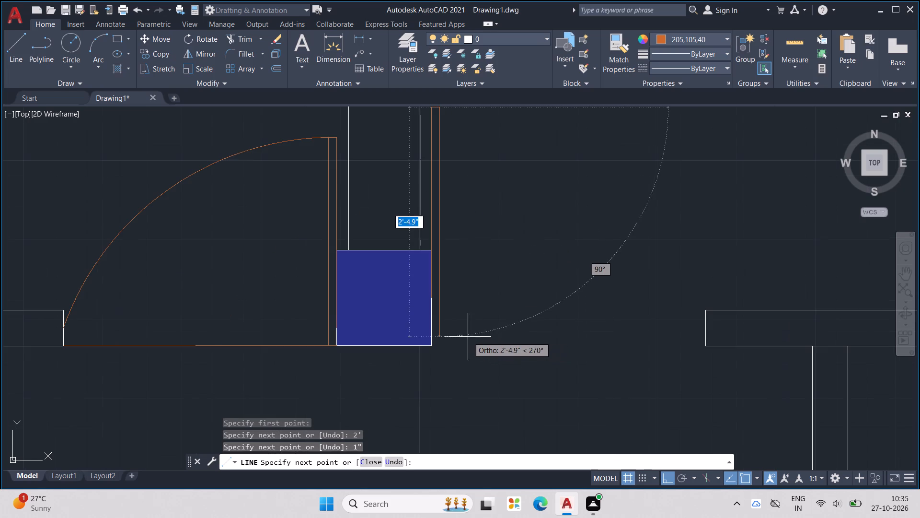
pyautogui.moveTo(430, 348); pyautogui.dragTo(516, 358, button='middle')
pyautogui.scroll(2, 520, 351)
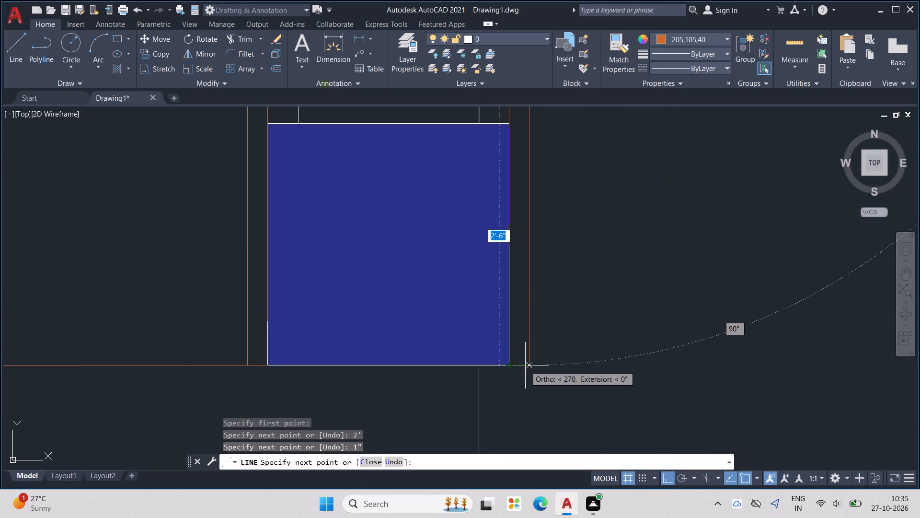
pyautogui.click(525, 365)
pyautogui.click(509, 362)
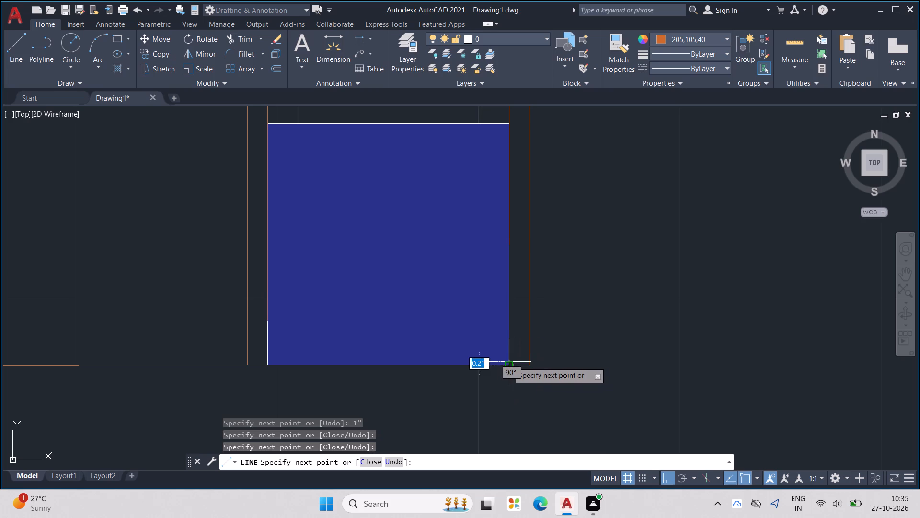
pyautogui.press('Escape')
# Draw a three-point swing arc from the new leaf's top corners to the end of the wall across the opening.
pyautogui.moveTo(570, 316); pyautogui.dragTo(566, 358, button='middle')
pyautogui.scroll(-2, 566, 344)
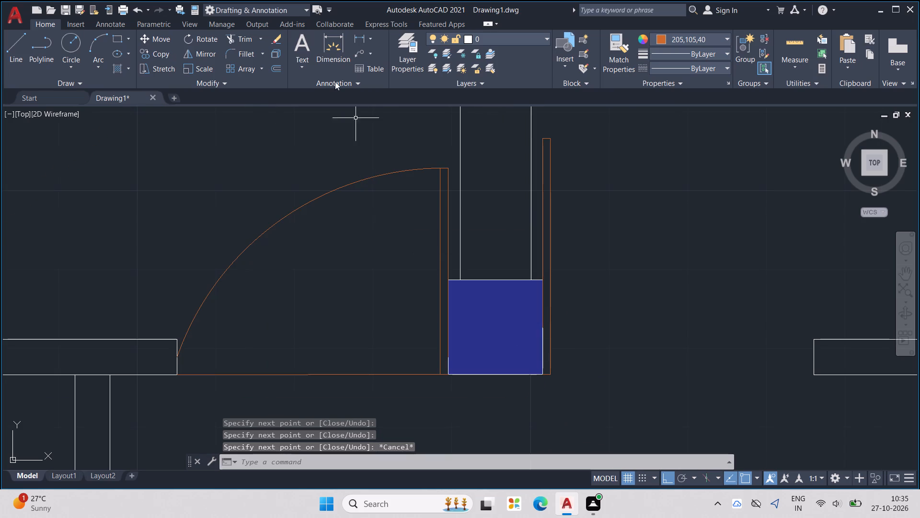
pyautogui.click(93, 37)
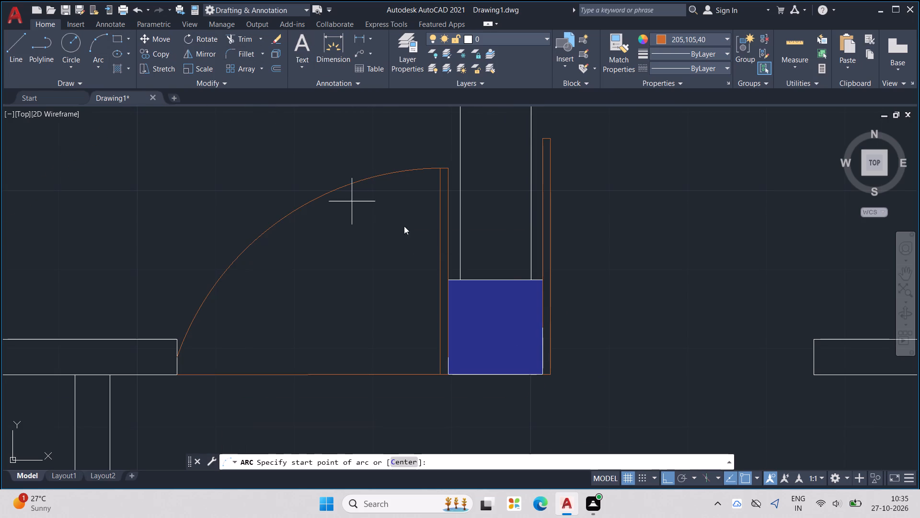
pyautogui.scroll(-2, 524, 271)
pyautogui.scroll(4, 516, 223)
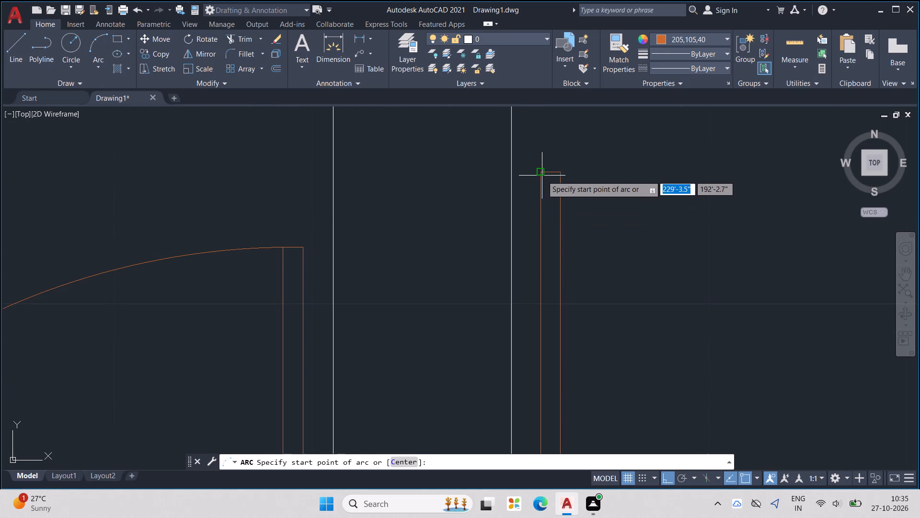
pyautogui.click(540, 174)
pyautogui.click(562, 172)
pyautogui.scroll(-3, 583, 243)
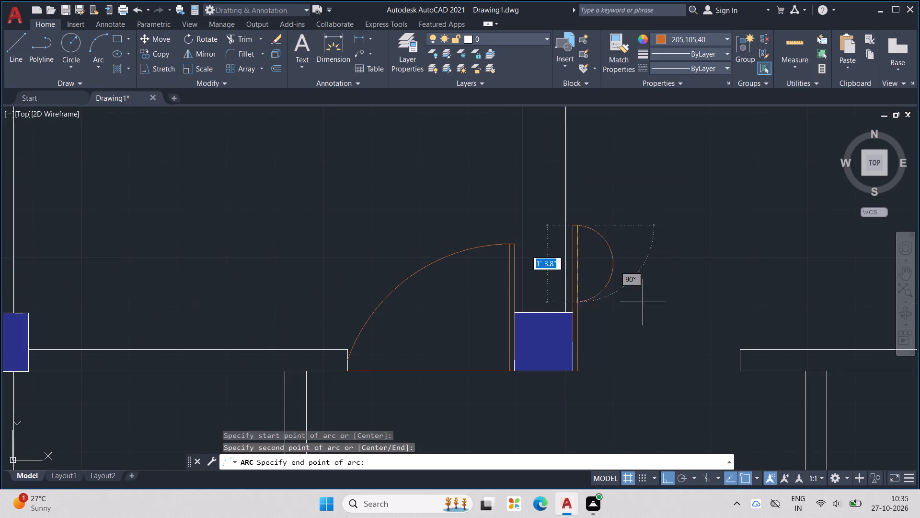
pyautogui.click(742, 364)
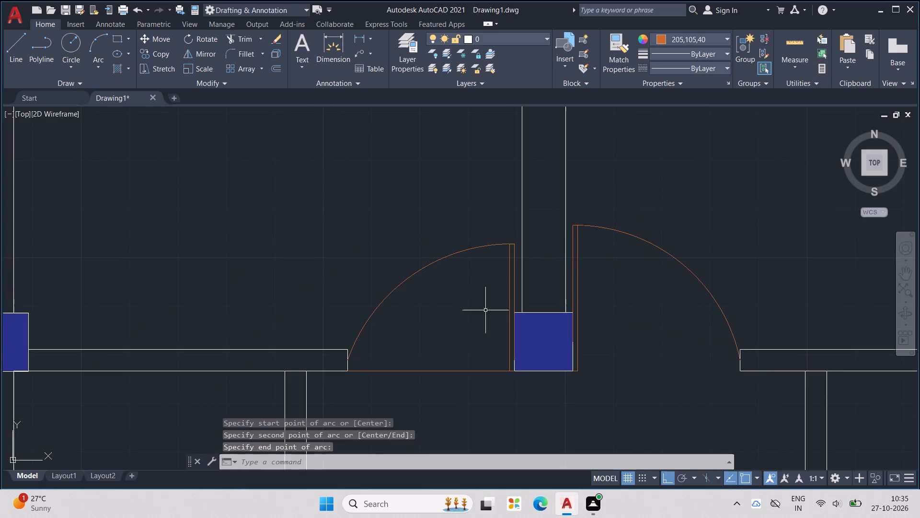
pyautogui.press('Escape')
pyautogui.press('Escape')
# Delete the leaf lines and swing arc of the door on the same column's left side, keeping its threshold line.
pyautogui.click(475, 244)
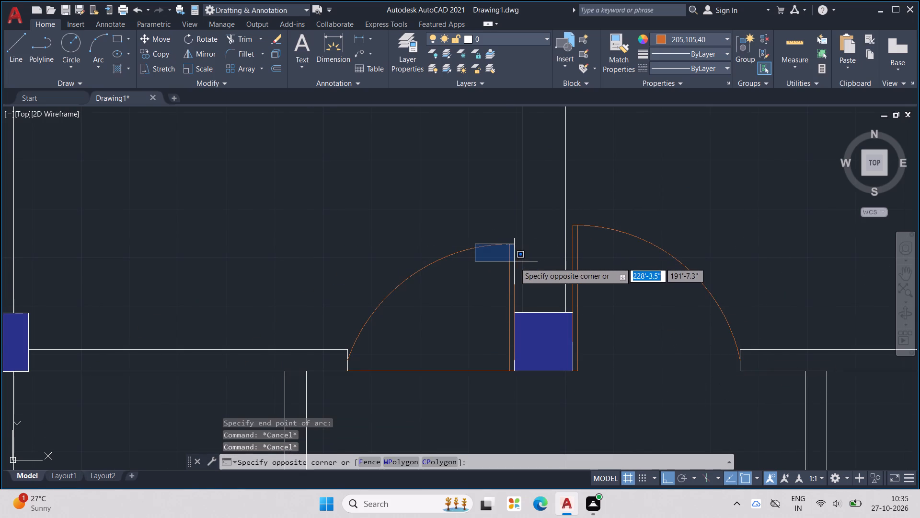
pyautogui.click(520, 278)
pyautogui.moveTo(520, 280); pyautogui.dragTo(439, 207)
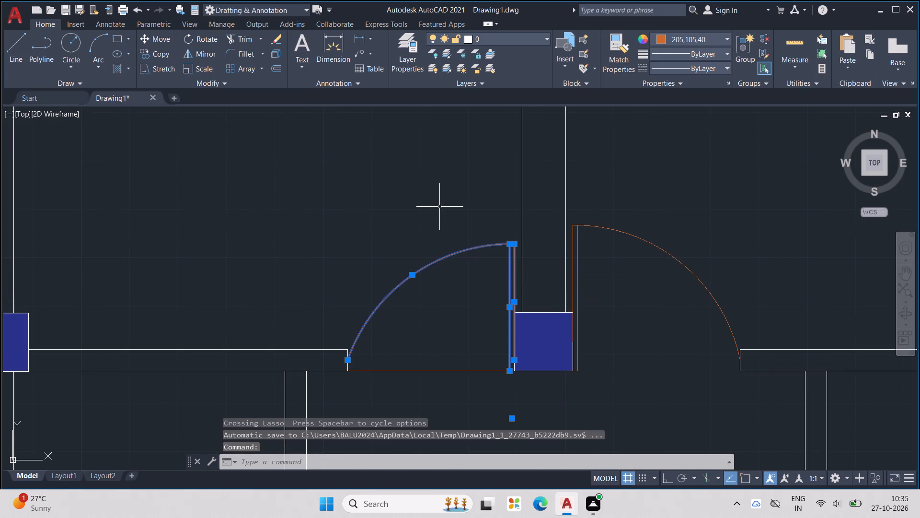
pyautogui.press('Delete')
pyautogui.press('Delete')
pyautogui.press('Delete')
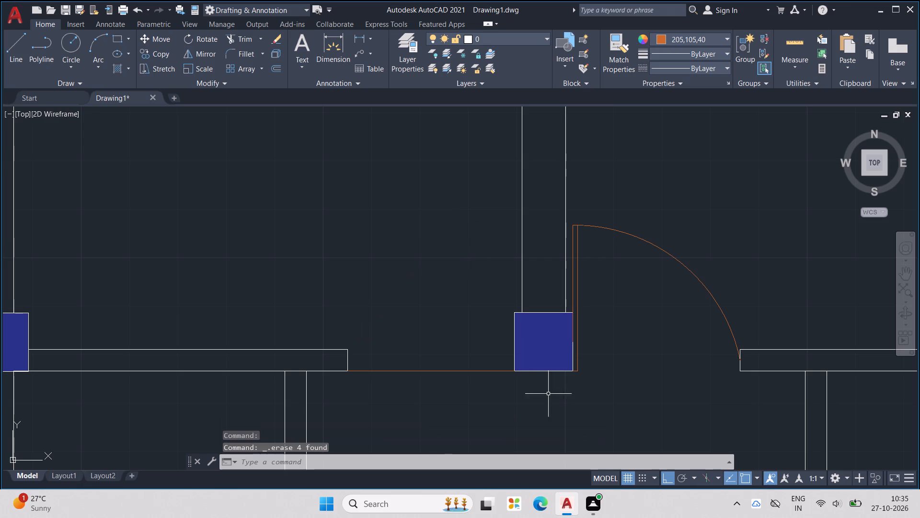
# Redraw that leaf's inner side 2' up from the midpoint of the column's left face, with a 1" top edge leftward.
pyautogui.press('l')
pyautogui.press('Return')
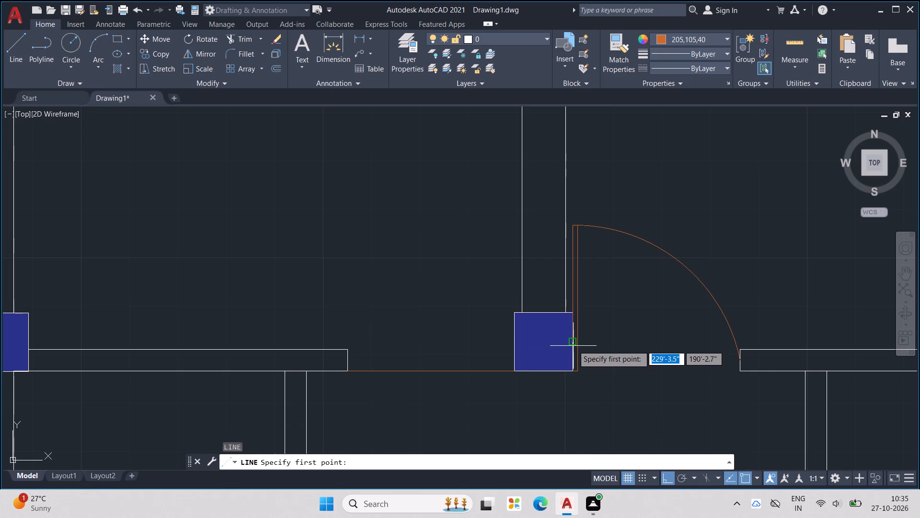
pyautogui.click(511, 342)
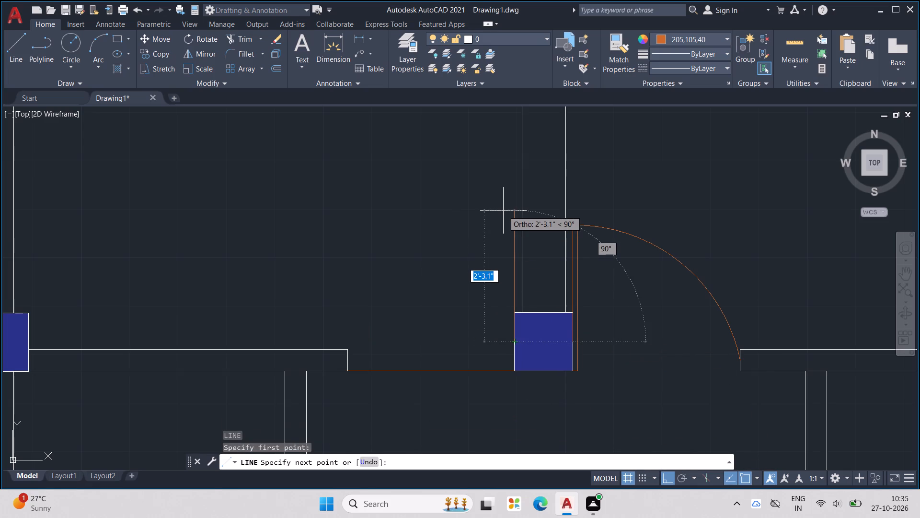
pyautogui.write("2'")
pyautogui.press('Return')
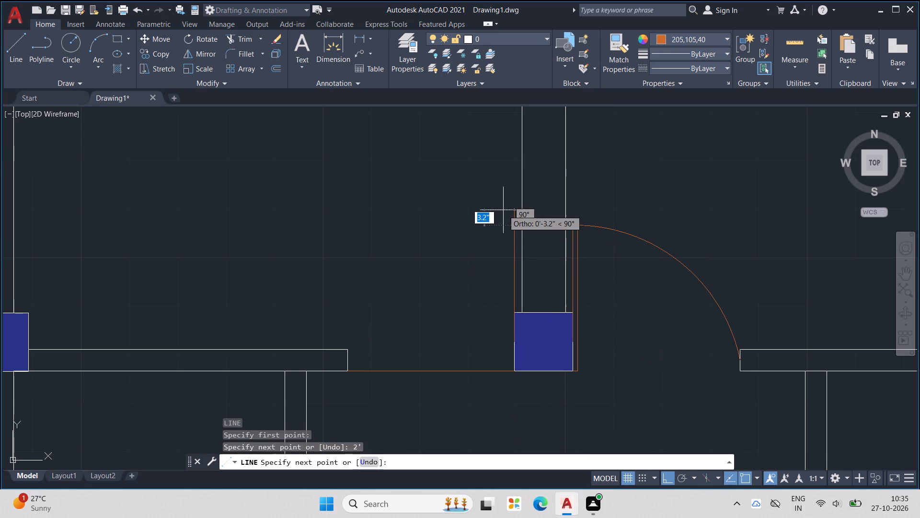
pyautogui.write('1"')
pyautogui.press('Return')
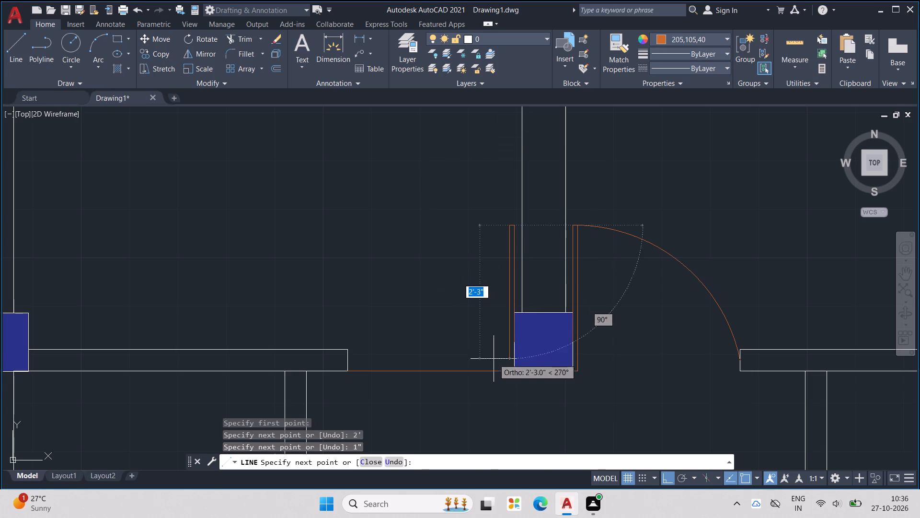
# Draw the redrawn leaf's outer side straight down to the threshold line at the column's bottom level.
pyautogui.scroll(4, 507, 370)
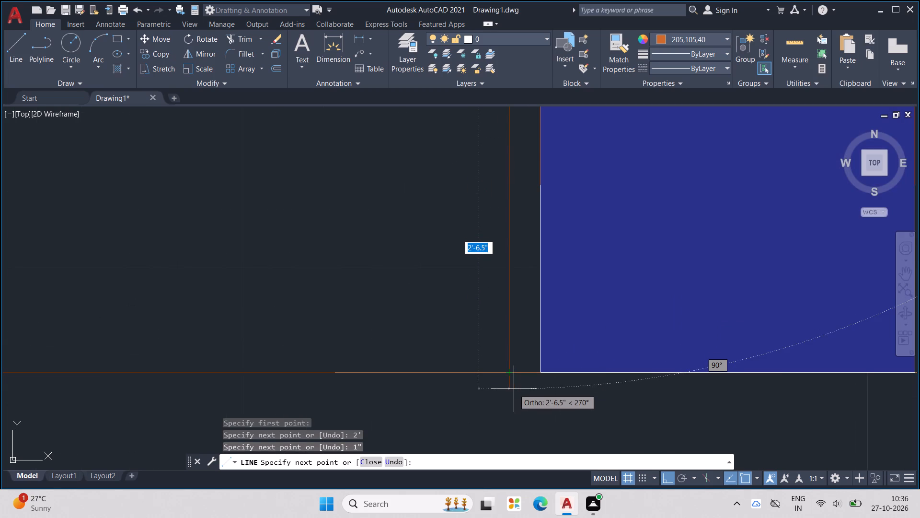
pyautogui.scroll(2, 514, 382)
pyautogui.click(501, 362)
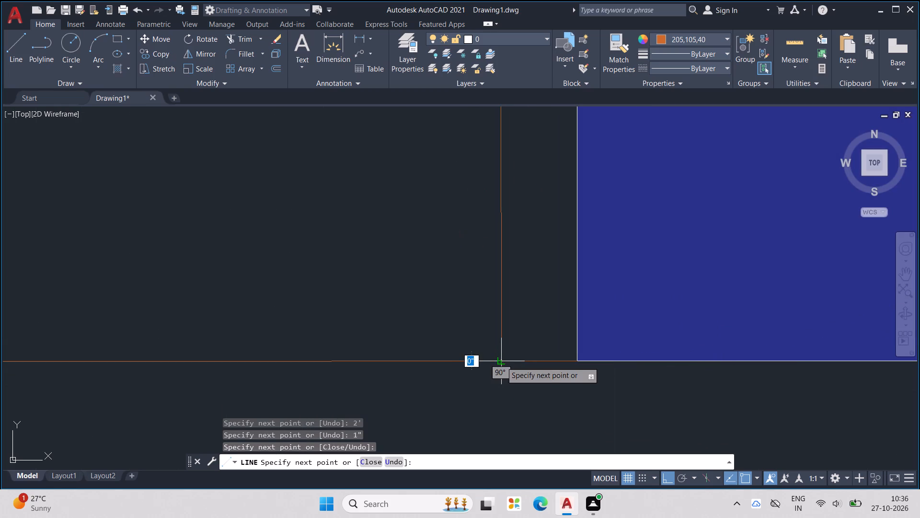
pyautogui.press('Escape')
pyautogui.press('Escape')
pyautogui.scroll(-4, 468, 329)
pyautogui.press('Escape')
# Draw a three-point swing arc from the redrawn leaf's top corners to the end of the short wall across the opening.
pyautogui.moveTo(452, 291); pyautogui.dragTo(588, 393, button='middle')
pyautogui.scroll(-1, 586, 393)
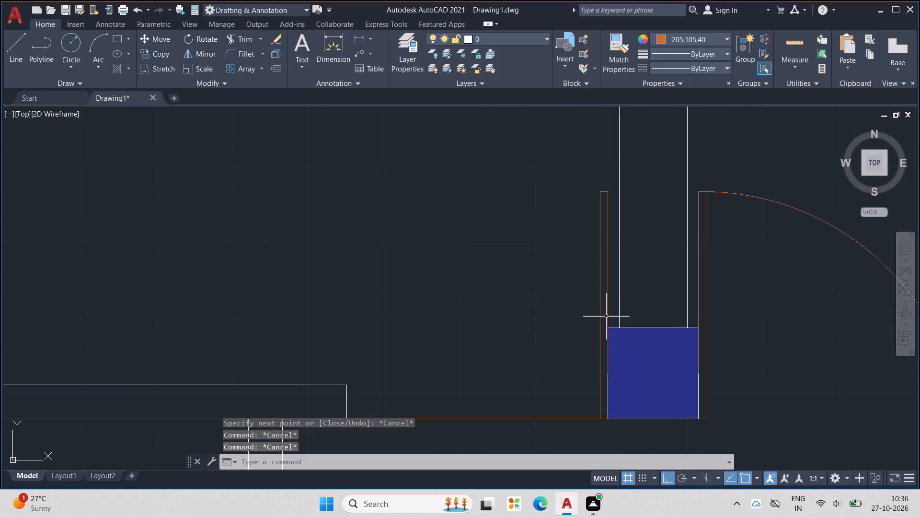
pyautogui.scroll(4, 602, 284)
pyautogui.scroll(-6, 595, 275)
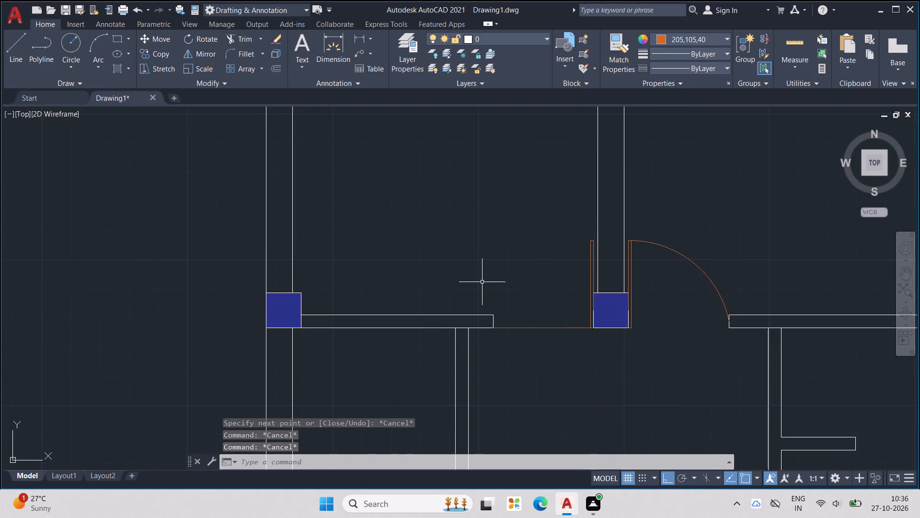
pyautogui.moveTo(481, 282); pyautogui.dragTo(487, 307, button='middle')
pyautogui.scroll(-1, 481, 284)
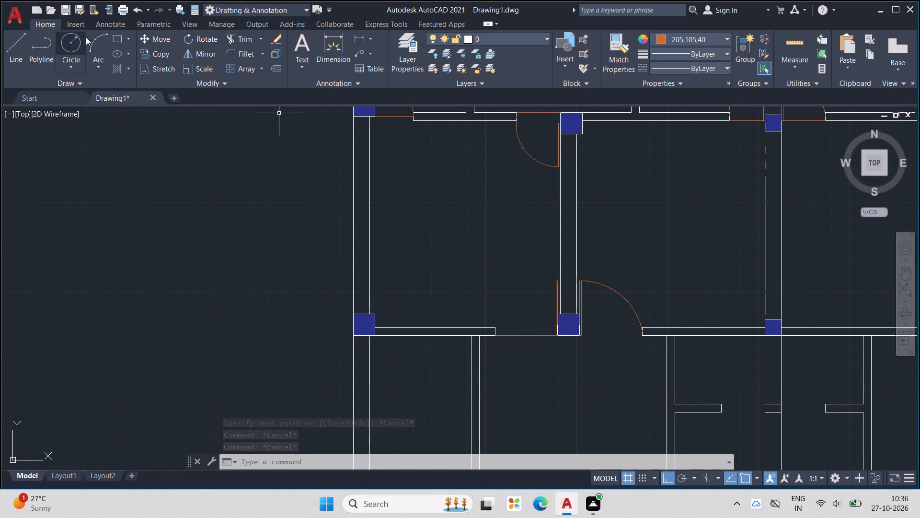
pyautogui.click(97, 38)
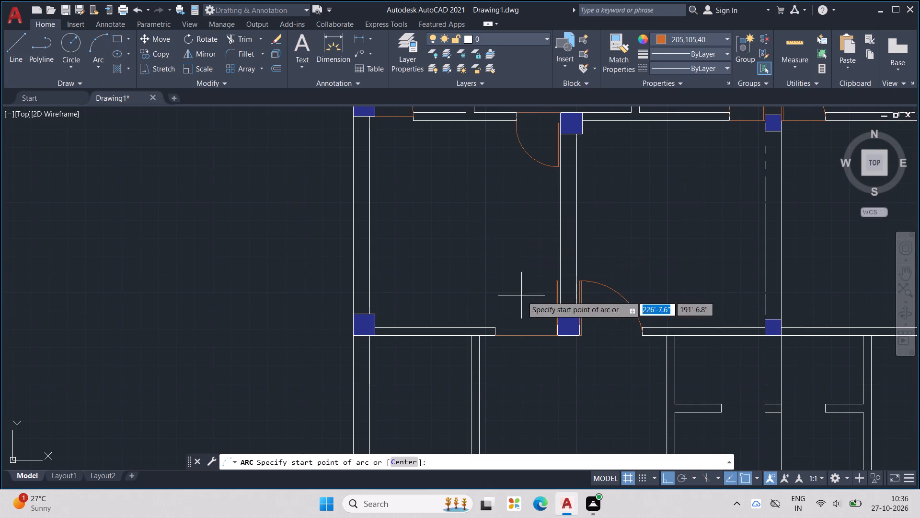
pyautogui.scroll(1, 588, 286)
pyautogui.scroll(3, 516, 274)
pyautogui.scroll(1, 588, 276)
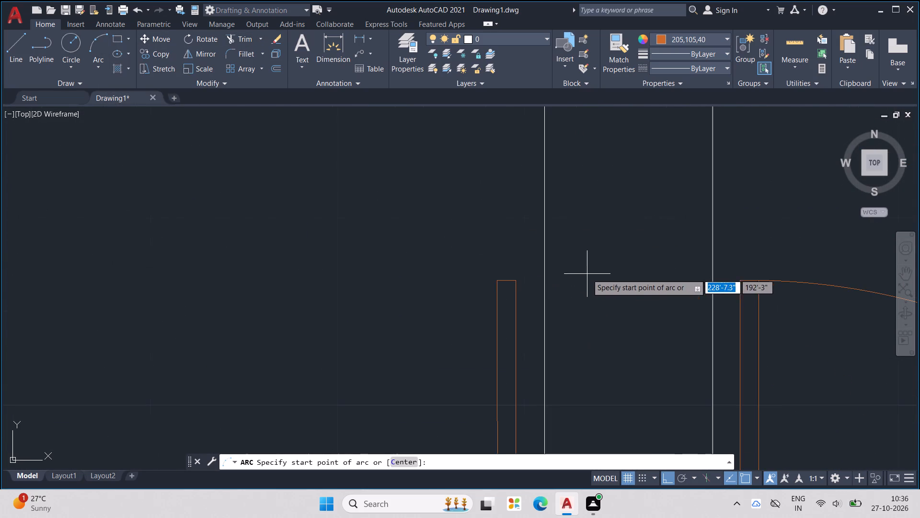
pyautogui.click(514, 281)
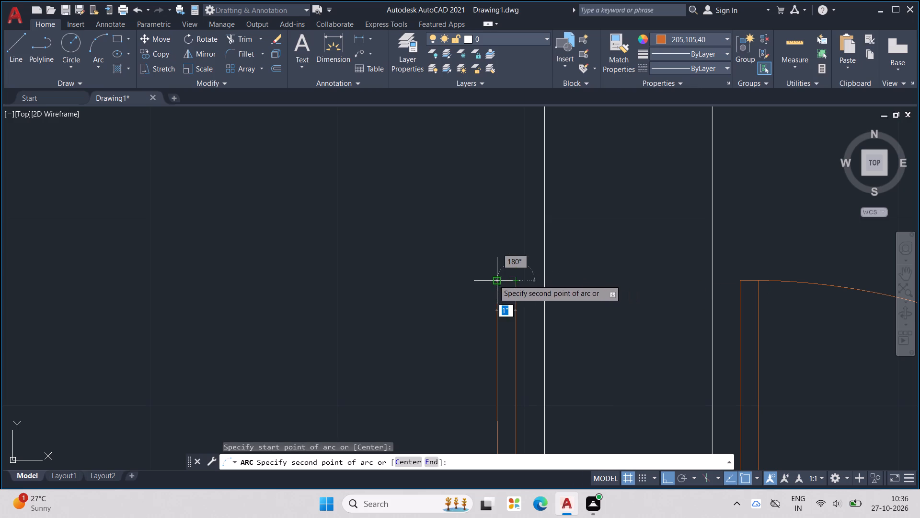
pyautogui.click(494, 280)
pyautogui.scroll(-2, 429, 278)
pyautogui.moveTo(371, 306); pyautogui.dragTo(621, 219, button='middle')
pyautogui.scroll(-1, 375, 301)
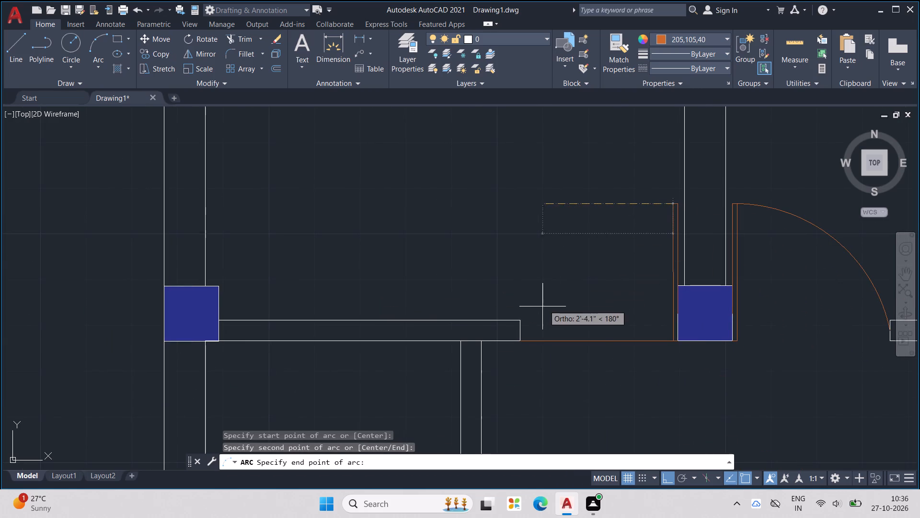
pyautogui.click(522, 328)
# On the matching column in the plan's right half, draw a door leaf side 2' up from its left face's midpoint, with a 1" top edge leftward.
pyautogui.scroll(-2, 572, 315)
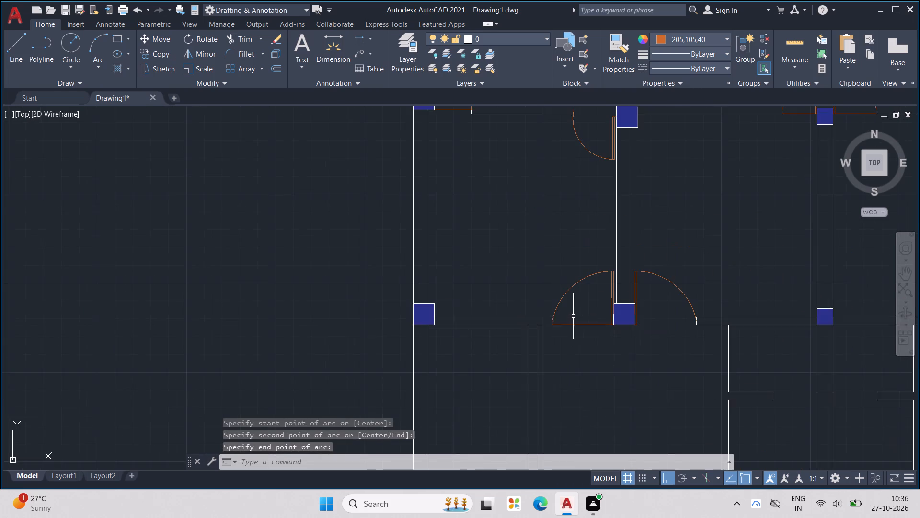
pyautogui.moveTo(608, 343); pyautogui.dragTo(186, 291, button='middle')
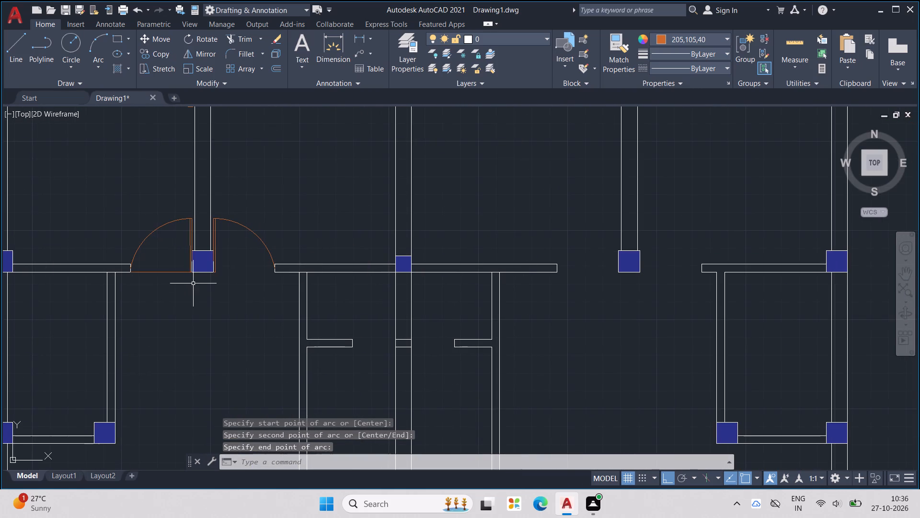
pyautogui.moveTo(592, 322); pyautogui.dragTo(545, 345, button='middle')
pyautogui.press('Escape')
pyautogui.press('Escape')
pyautogui.press('Escape')
pyautogui.press('l')
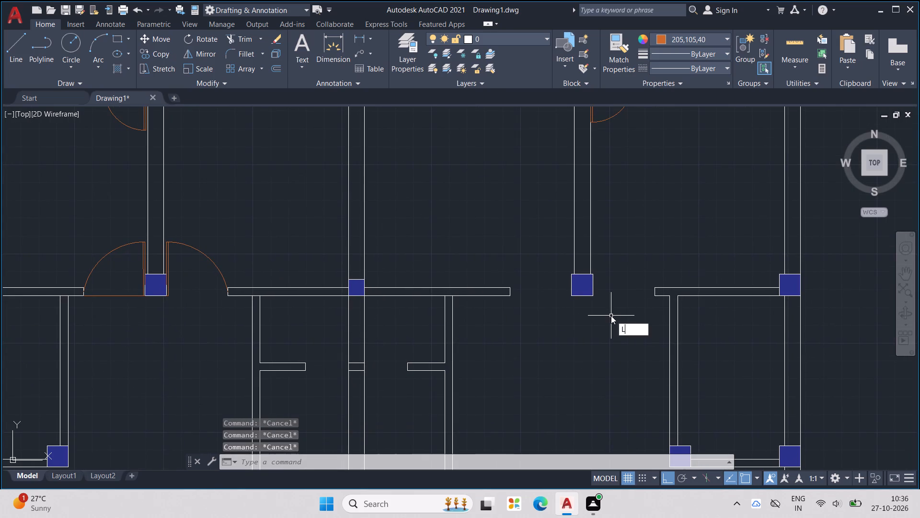
pyautogui.press('Return')
pyautogui.click(573, 288)
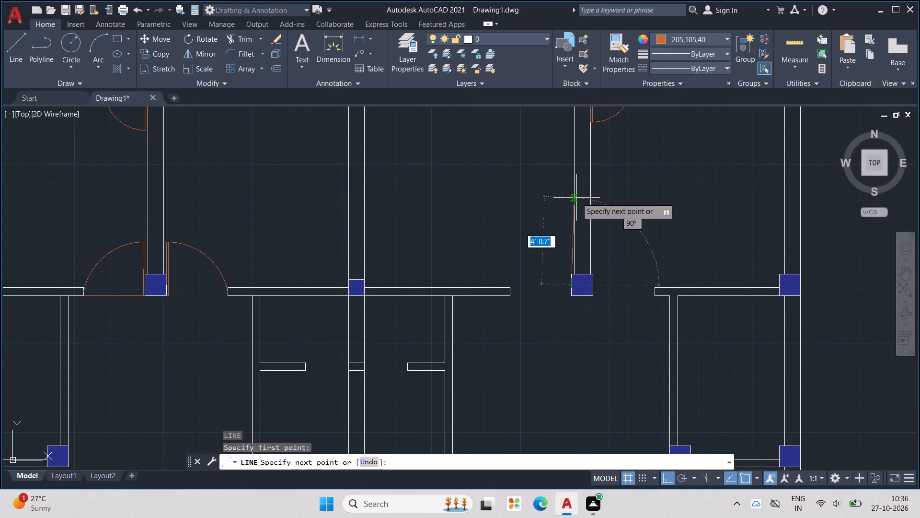
pyautogui.write("2'")
pyautogui.press('Return')
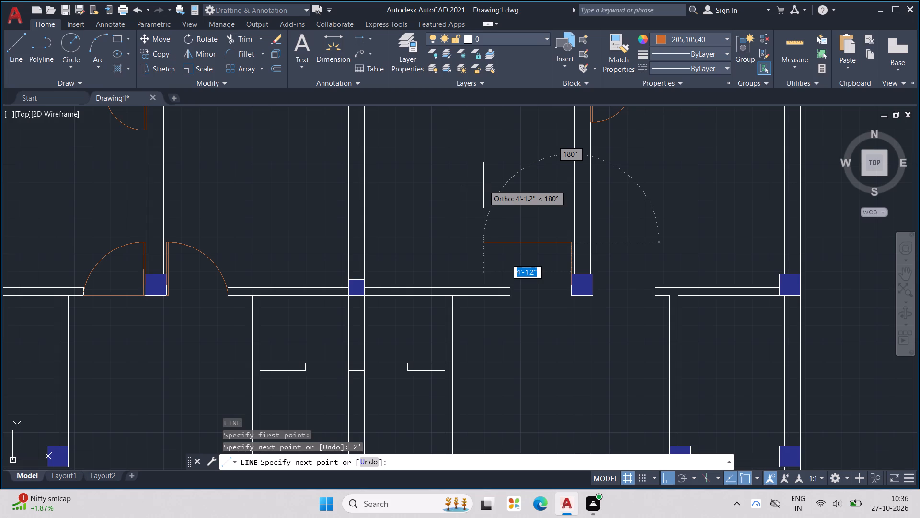
pyautogui.write('1"')
pyautogui.press('Return')
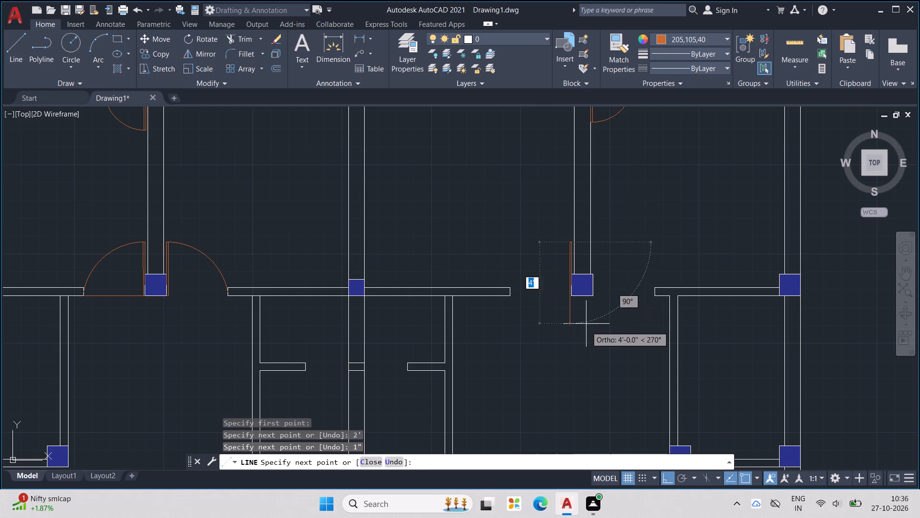
# Draw that leaf's outer side straight down to the column's bottom level and close it to the column's bottom-left corner.
pyautogui.scroll(5, 570, 292)
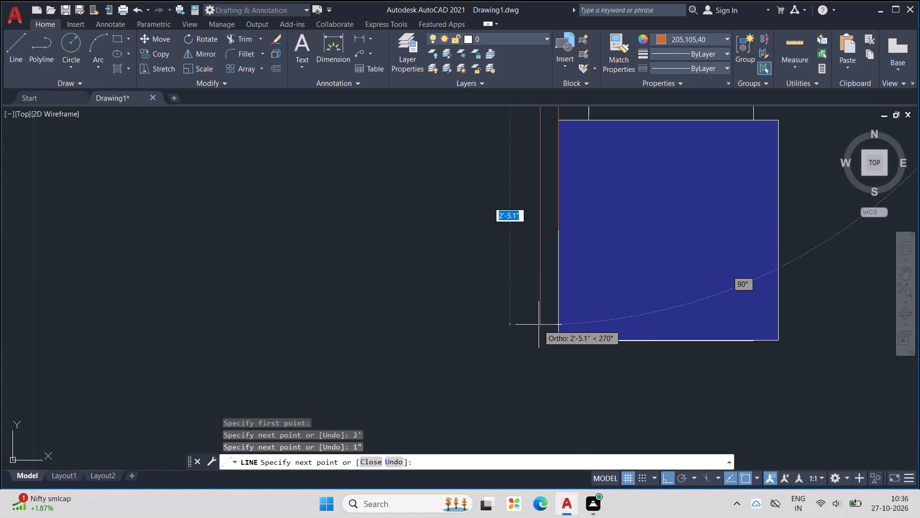
pyautogui.click(544, 341)
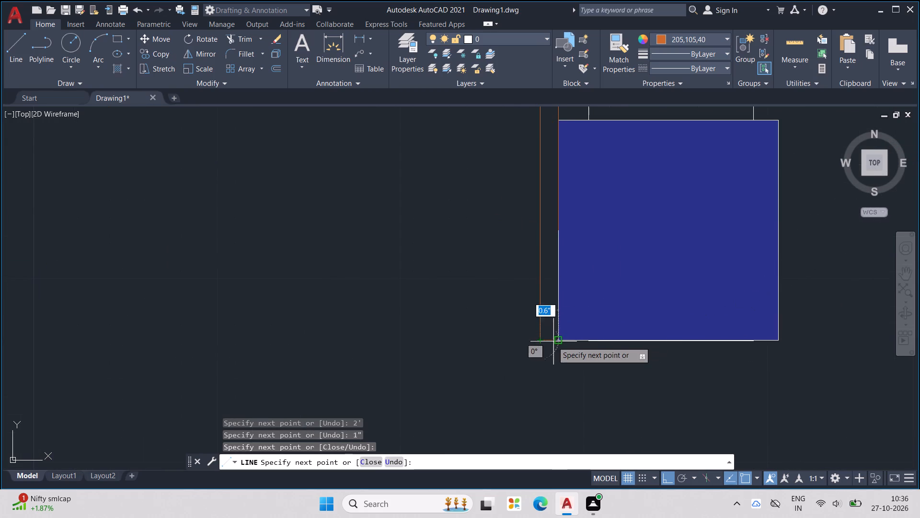
pyautogui.click(557, 341)
pyautogui.press('Escape')
# Draw the threshold line for the left-half column's right door, from the leaf's bottom outer corner to the wall end across the opening.
pyautogui.scroll(-4, 544, 327)
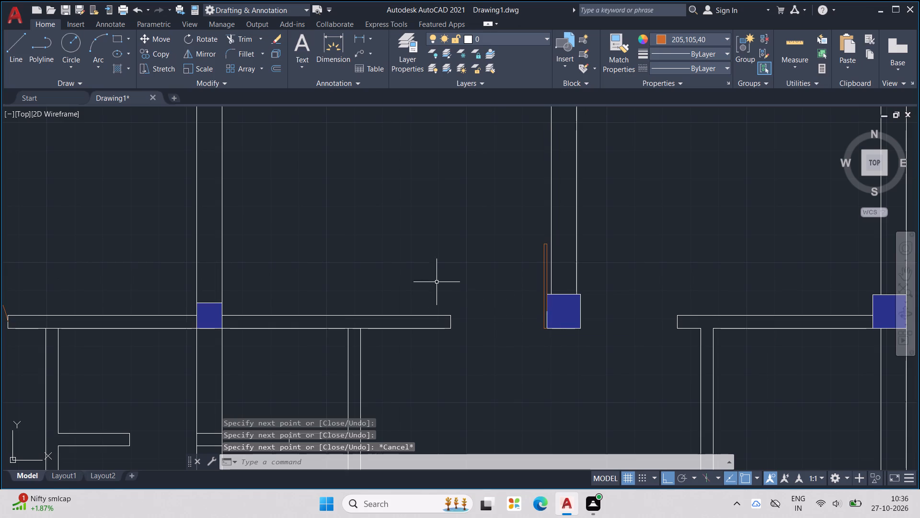
pyautogui.scroll(-3, 400, 272)
pyautogui.moveTo(409, 280); pyautogui.dragTo(471, 286, button='middle')
pyautogui.scroll(-1, 412, 281)
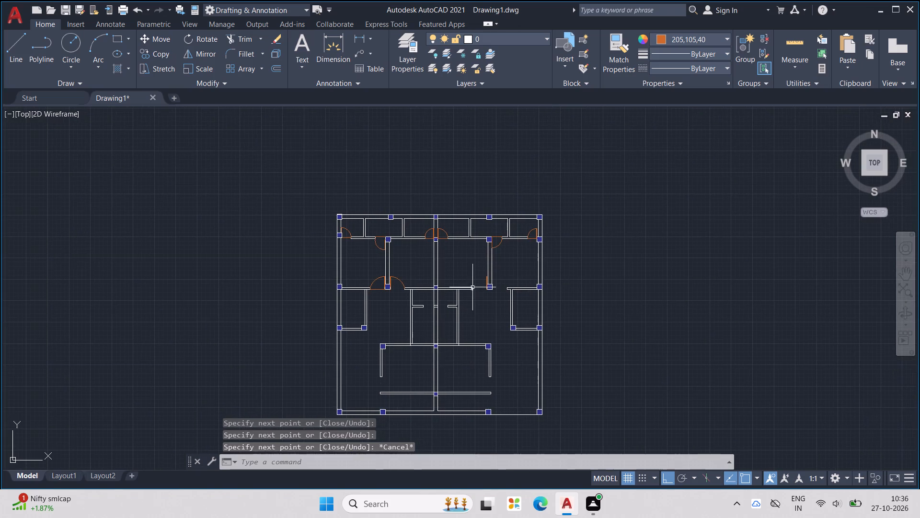
pyautogui.scroll(2, 394, 294)
pyautogui.press('l')
pyautogui.press('Return')
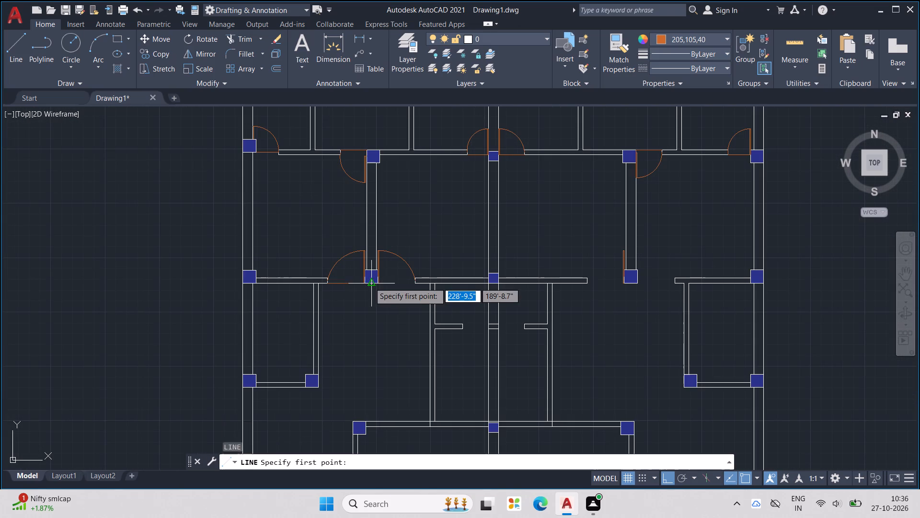
pyautogui.scroll(4, 369, 283)
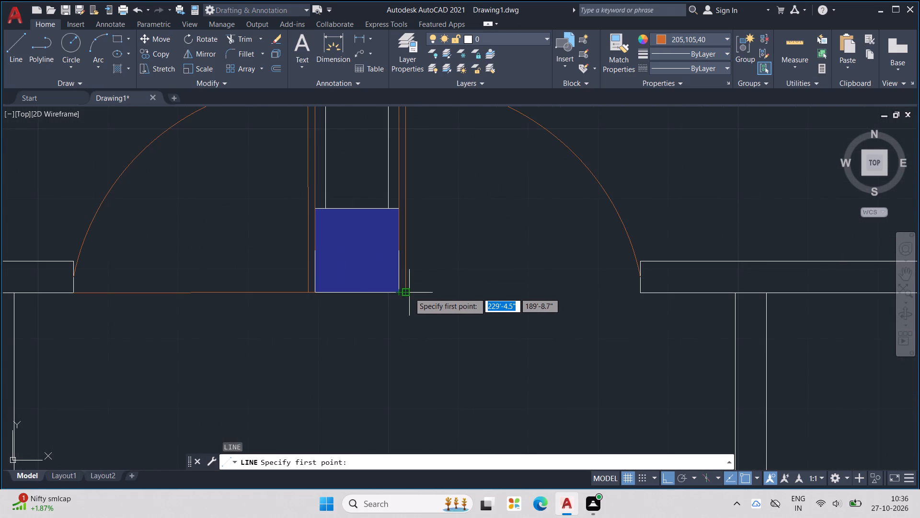
pyautogui.click(409, 293)
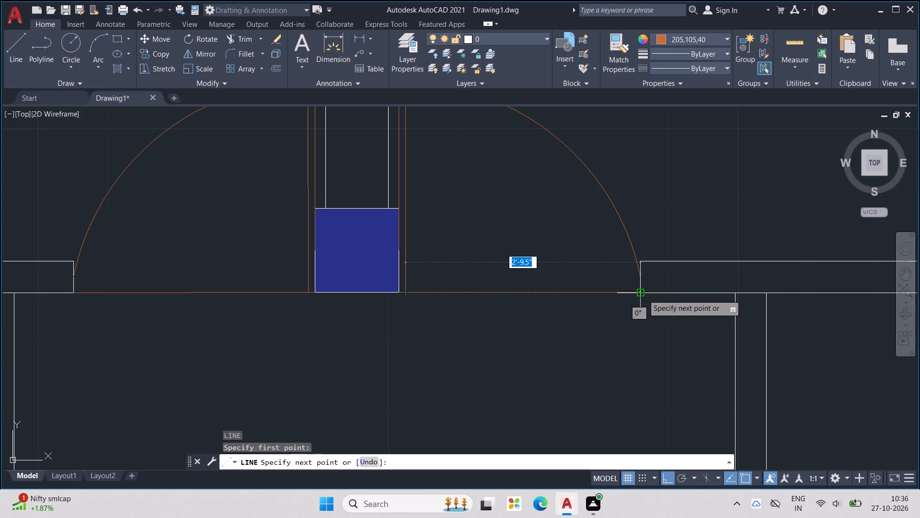
pyautogui.click(643, 294)
pyautogui.press('Escape')
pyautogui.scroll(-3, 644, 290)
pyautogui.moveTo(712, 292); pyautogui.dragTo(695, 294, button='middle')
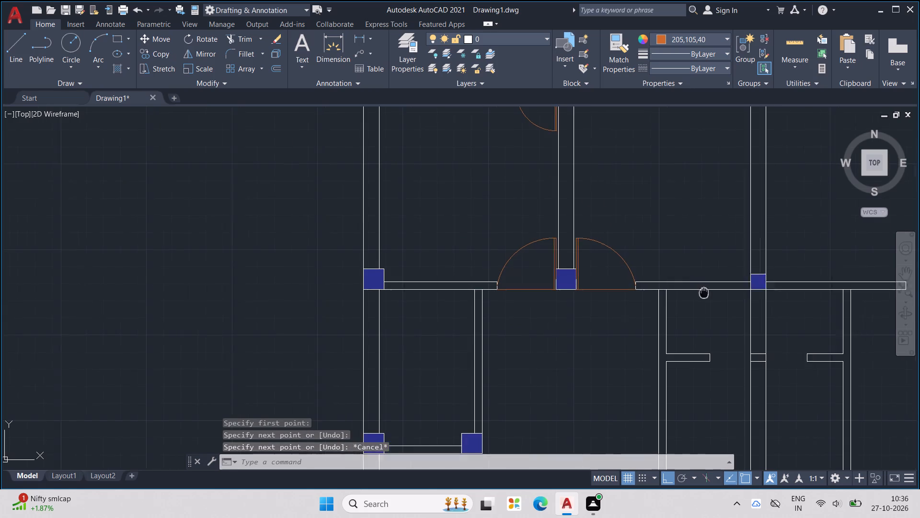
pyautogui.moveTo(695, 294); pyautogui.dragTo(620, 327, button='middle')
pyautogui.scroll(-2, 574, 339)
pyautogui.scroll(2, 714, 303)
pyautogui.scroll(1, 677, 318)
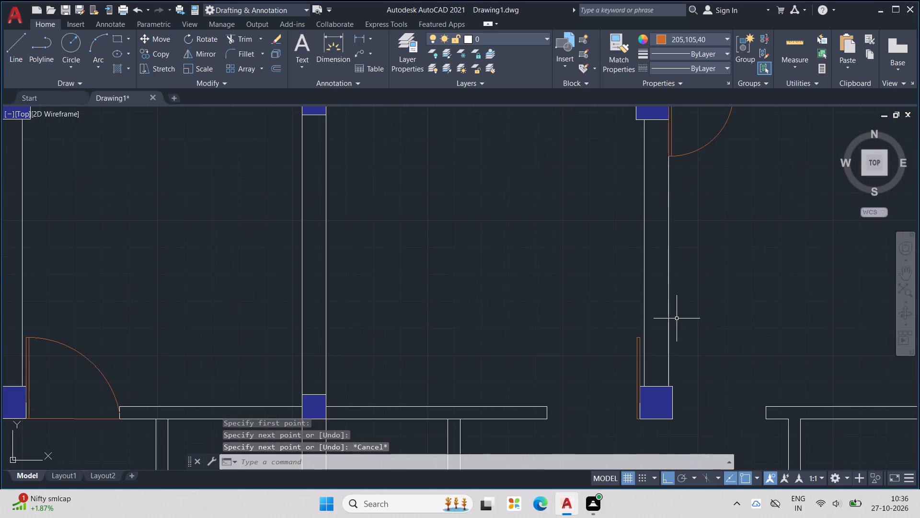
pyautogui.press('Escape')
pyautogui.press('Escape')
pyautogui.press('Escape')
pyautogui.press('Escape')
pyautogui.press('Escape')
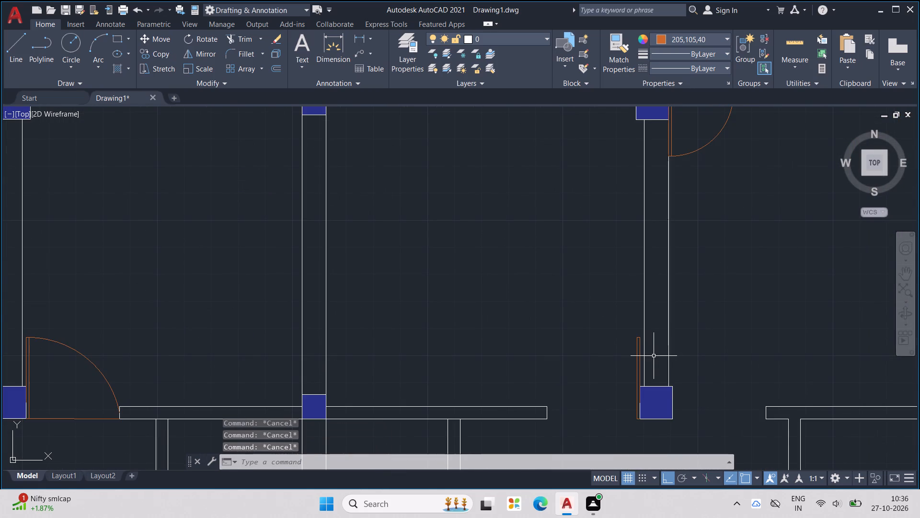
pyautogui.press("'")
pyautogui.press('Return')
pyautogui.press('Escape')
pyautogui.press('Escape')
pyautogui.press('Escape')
# Draw the threshold line from the right-half column's left leaf, at its bottom outer corner, leftward to the wall end's bottom corner.
pyautogui.press('l')
pyautogui.press('Return')
pyautogui.scroll(1, 640, 406)
pyautogui.moveTo(639, 405); pyautogui.dragTo(677, 350, button='middle')
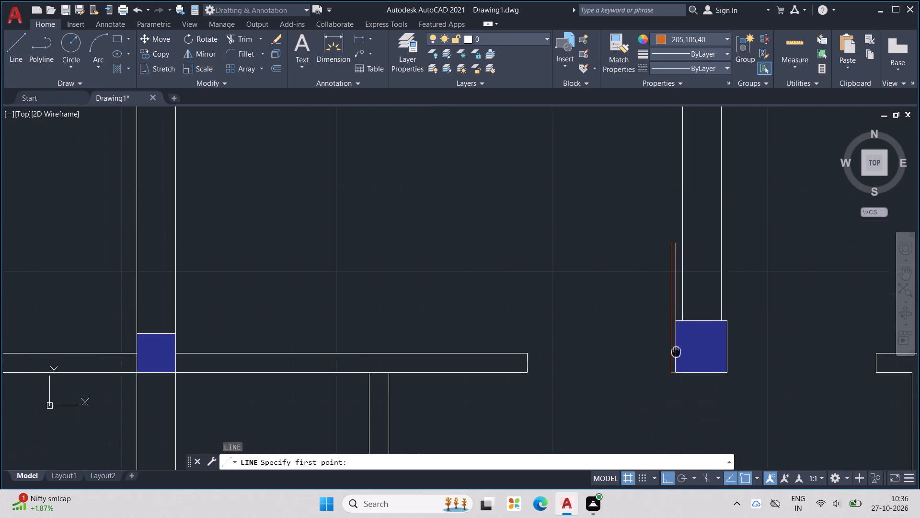
pyautogui.moveTo(677, 350); pyautogui.dragTo(678, 349, button='middle')
pyautogui.scroll(1, 672, 366)
pyautogui.click(672, 375)
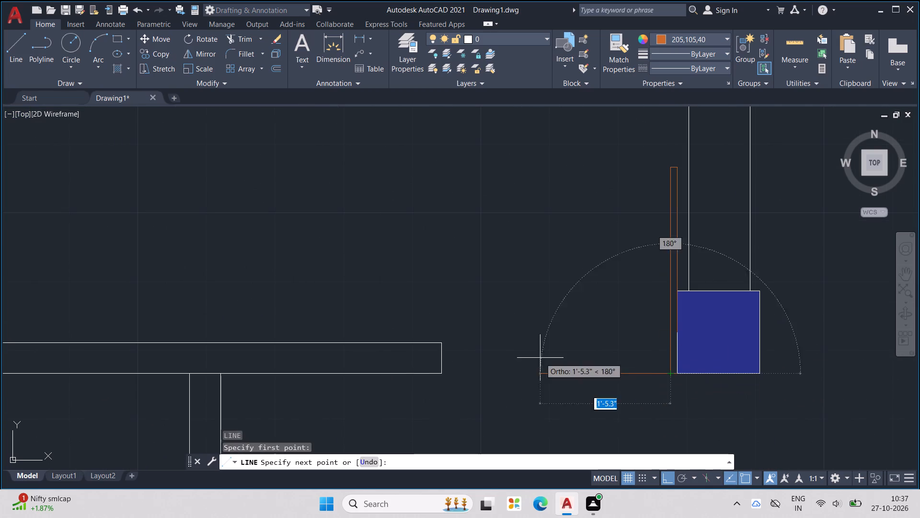
pyautogui.click(443, 373)
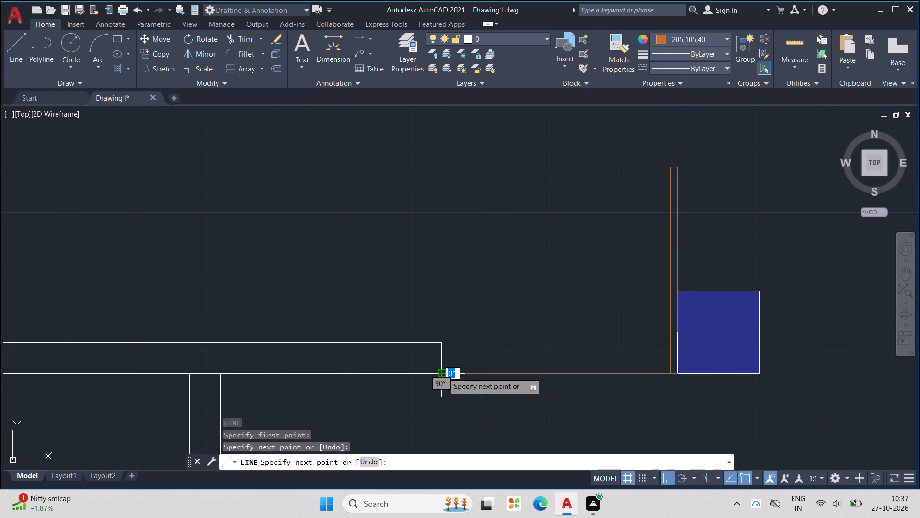
pyautogui.press('Escape')
# Draw a three-point swing arc from that leaf's top corners to the midpoint of the wall end across the opening.
pyautogui.click(92, 41)
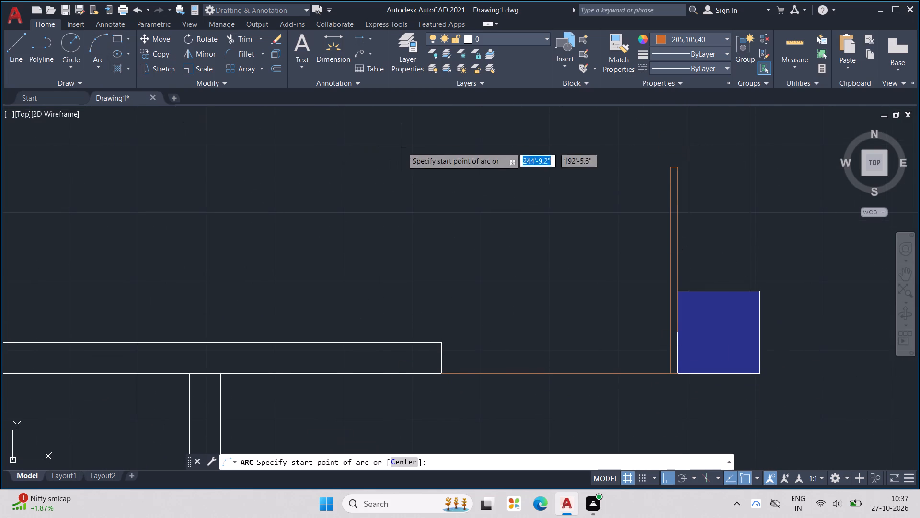
pyautogui.scroll(-2, 422, 155)
pyautogui.scroll(1, 534, 168)
pyautogui.scroll(2, 494, 160)
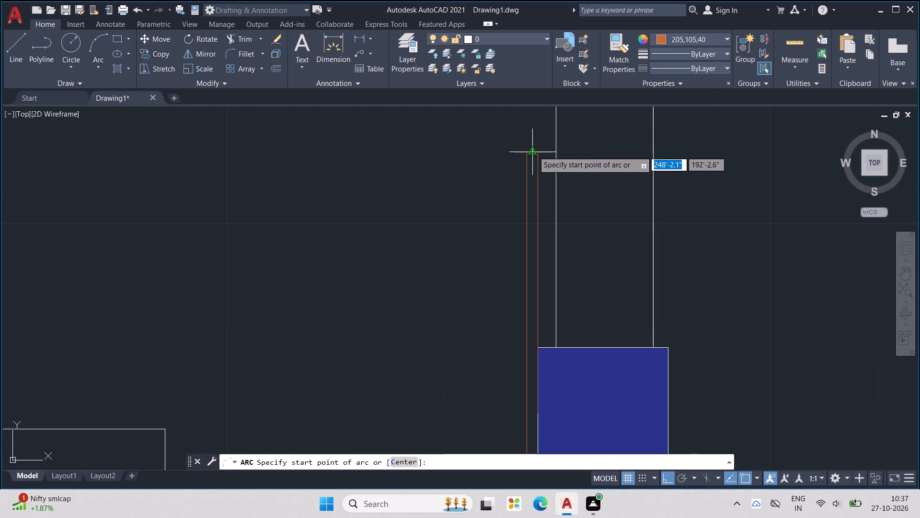
pyautogui.scroll(4, 545, 149)
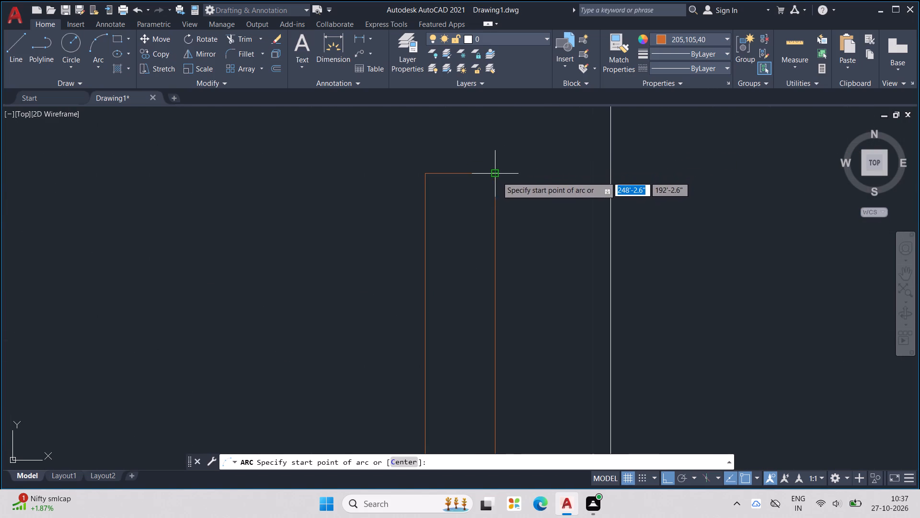
pyautogui.click(496, 176)
pyautogui.click(428, 173)
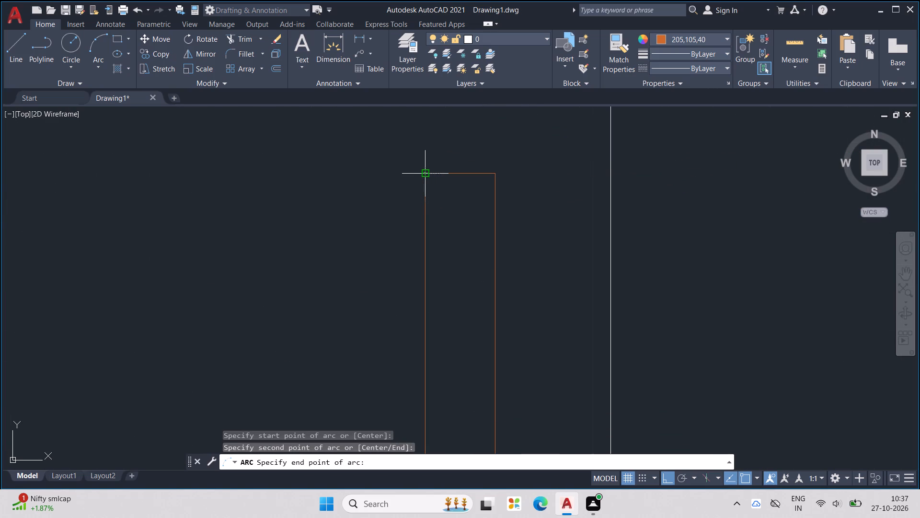
pyautogui.scroll(-4, 430, 166)
pyautogui.moveTo(577, 197); pyautogui.dragTo(709, 147, button='middle')
pyautogui.scroll(-1, 605, 188)
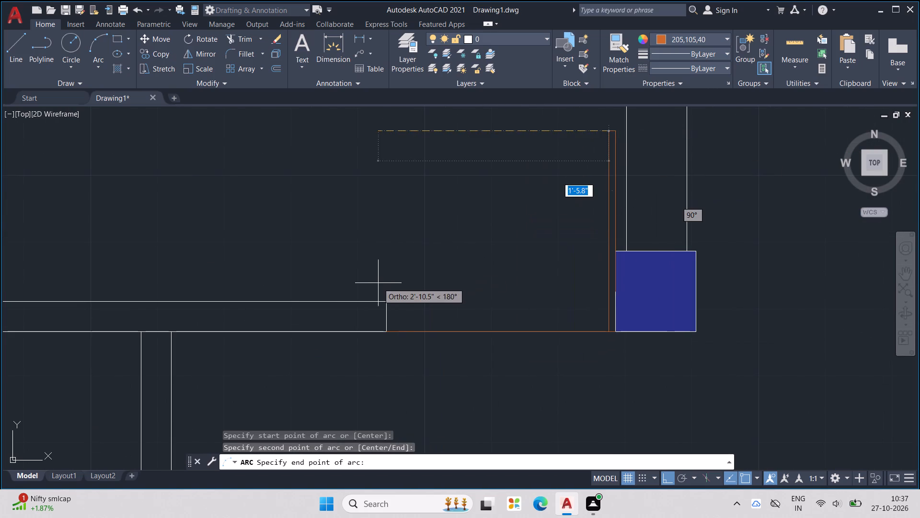
pyautogui.click(385, 312)
# Draw a second leaf's inner side 2' up from the midpoint of the same column's right face, with a 1" top edge rightward.
pyautogui.scroll(-3, 448, 301)
pyautogui.scroll(2, 392, 302)
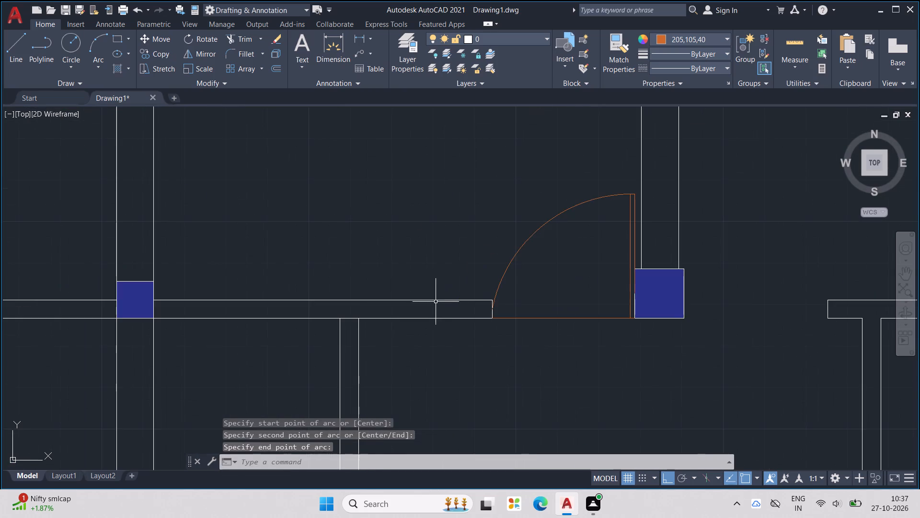
pyautogui.scroll(-5, 477, 297)
pyautogui.scroll(2, 517, 292)
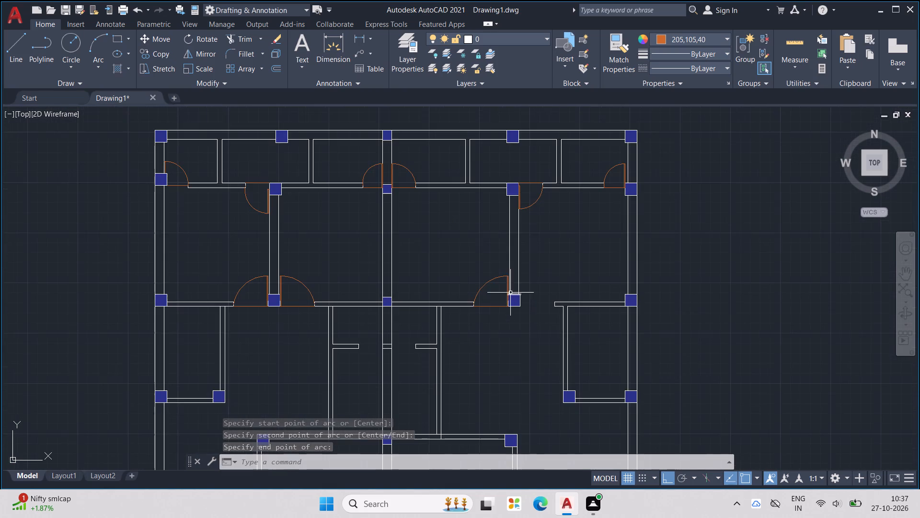
pyautogui.scroll(3, 520, 296)
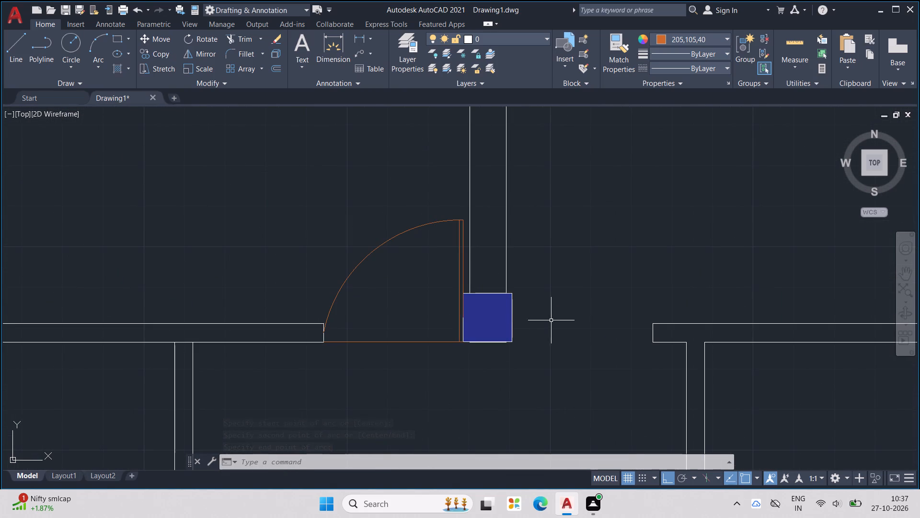
pyautogui.press('l')
pyautogui.press('Return')
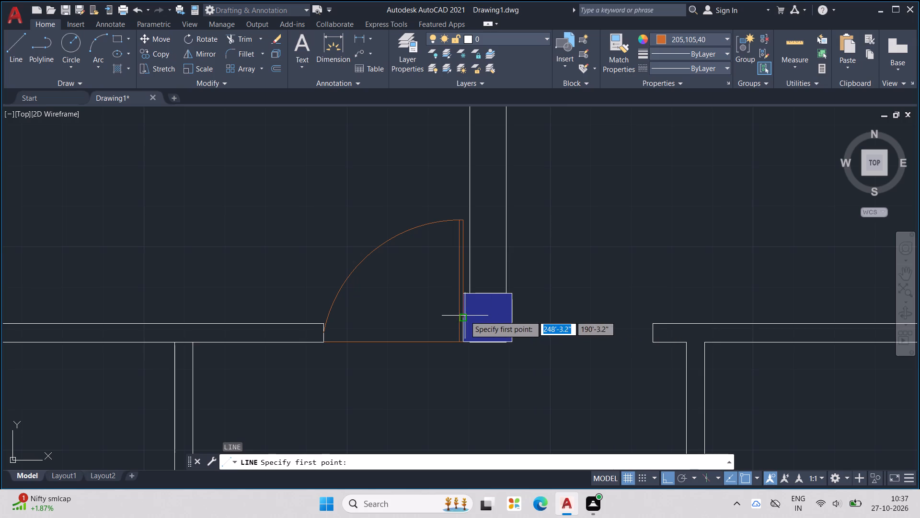
pyautogui.click(514, 316)
pyautogui.moveTo(513, 308); pyautogui.dragTo(385, 334, button='middle')
pyautogui.scroll(-1, 512, 307)
pyautogui.scroll(-2, 431, 242)
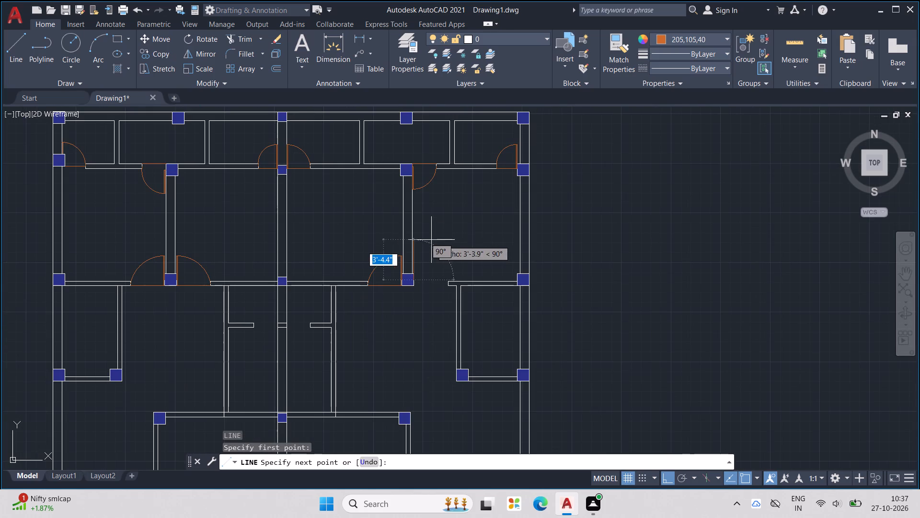
pyautogui.write("2'")
pyautogui.press('Return')
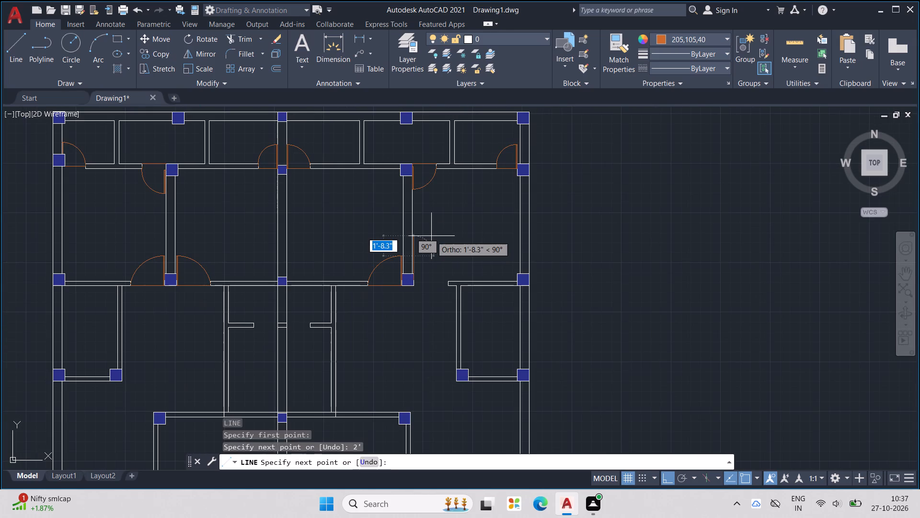
pyautogui.scroll(-1, 443, 240)
pyautogui.scroll(3, 457, 244)
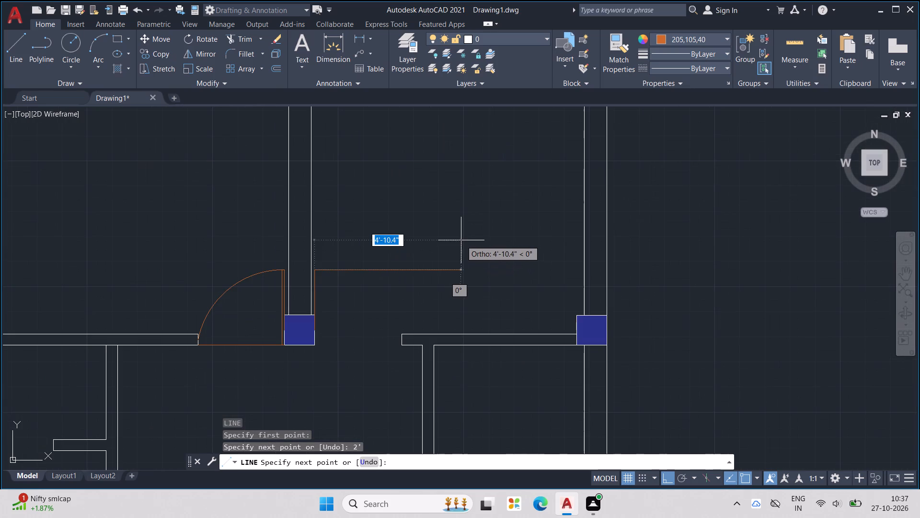
pyautogui.write('1"')
pyautogui.press('Return')
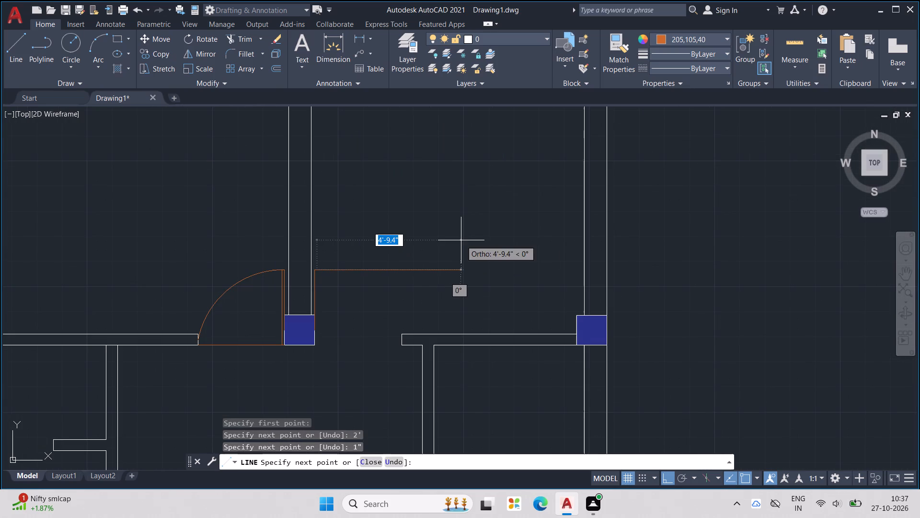
# Draw the right leaf's outer side down to the column's base level and close it across to the column's bottom-right corner.
pyautogui.moveTo(370, 337); pyautogui.dragTo(583, 306, button='middle')
pyautogui.scroll(1, 546, 310)
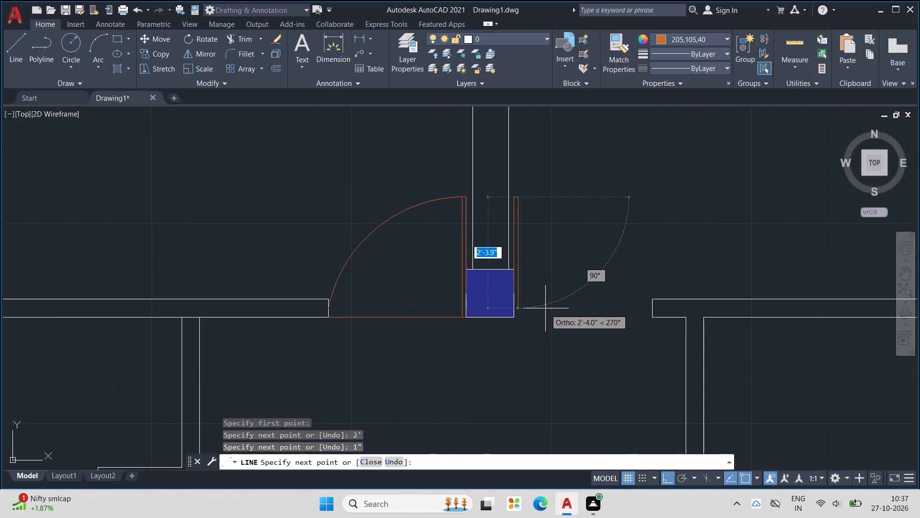
pyautogui.scroll(2, 525, 314)
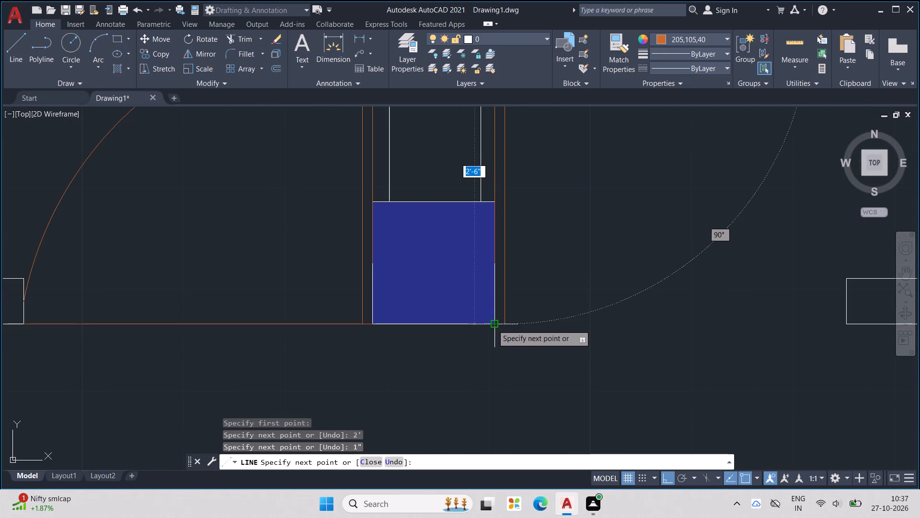
pyautogui.scroll(2, 502, 325)
pyautogui.moveTo(503, 326); pyautogui.dragTo(576, 372, button='middle')
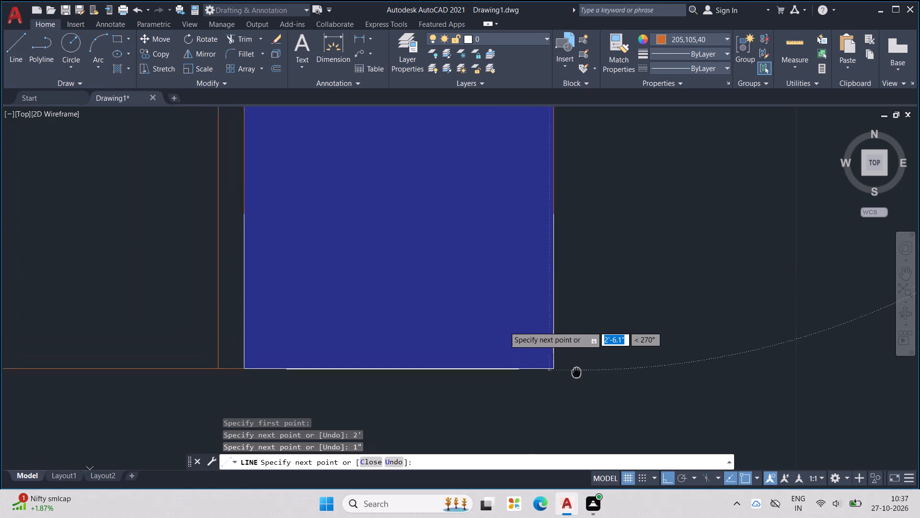
pyautogui.moveTo(576, 372); pyautogui.dragTo(596, 391, button='middle')
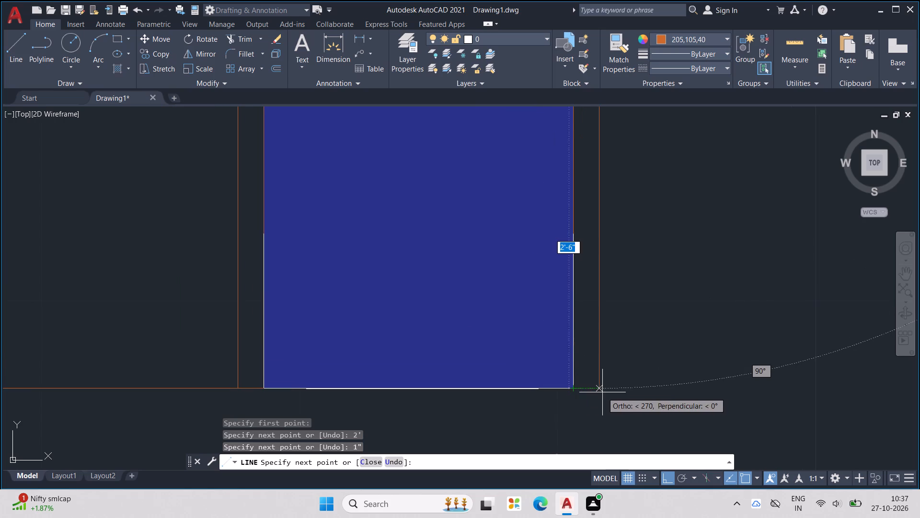
pyautogui.click(602, 392)
pyautogui.click(574, 388)
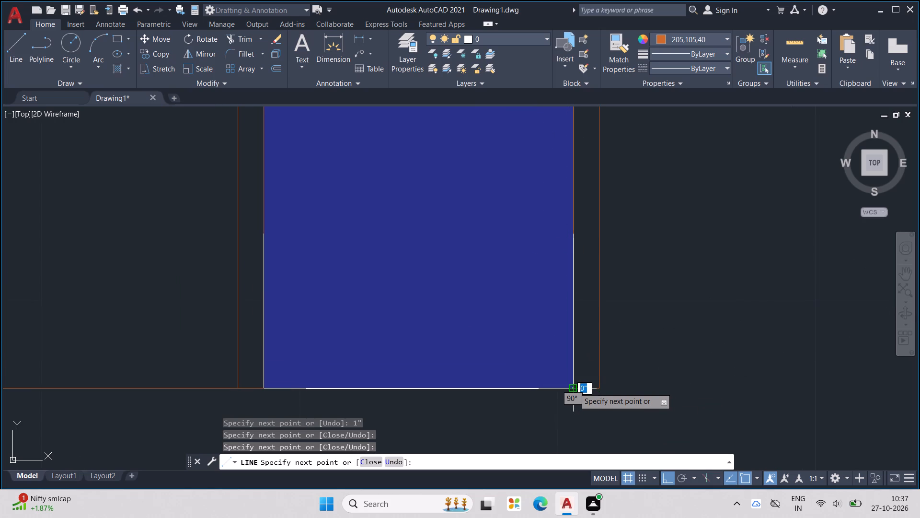
# Draw the threshold line from the column's bottom-right corner rightward to the wall end's bottom corner across the opening.
pyautogui.moveTo(622, 369); pyautogui.dragTo(486, 350, button='middle')
pyautogui.scroll(-3, 488, 350)
pyautogui.scroll(1, 685, 361)
pyautogui.click(700, 351)
pyautogui.press('Escape')
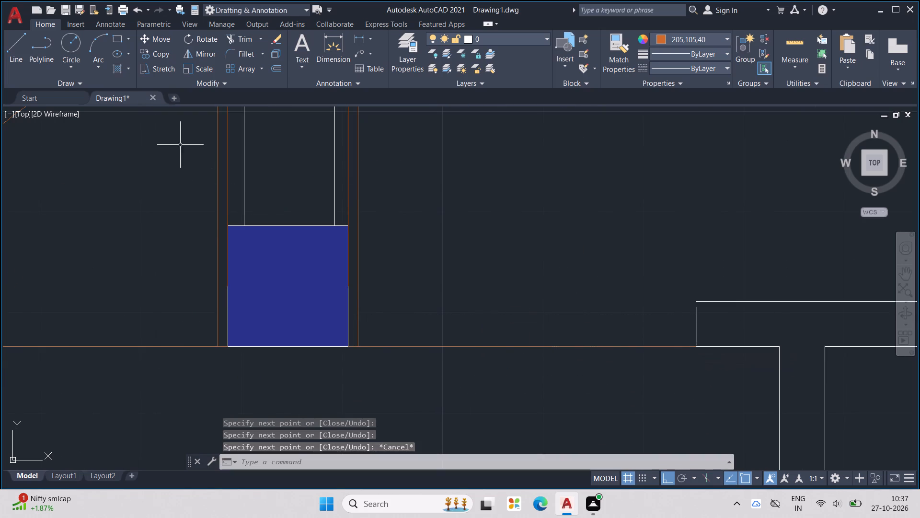
# Draw a three-point swing arc from the right leaf's top corners to the midpoint of the wall end across the opening.
pyautogui.click(96, 40)
pyautogui.scroll(-2, 283, 234)
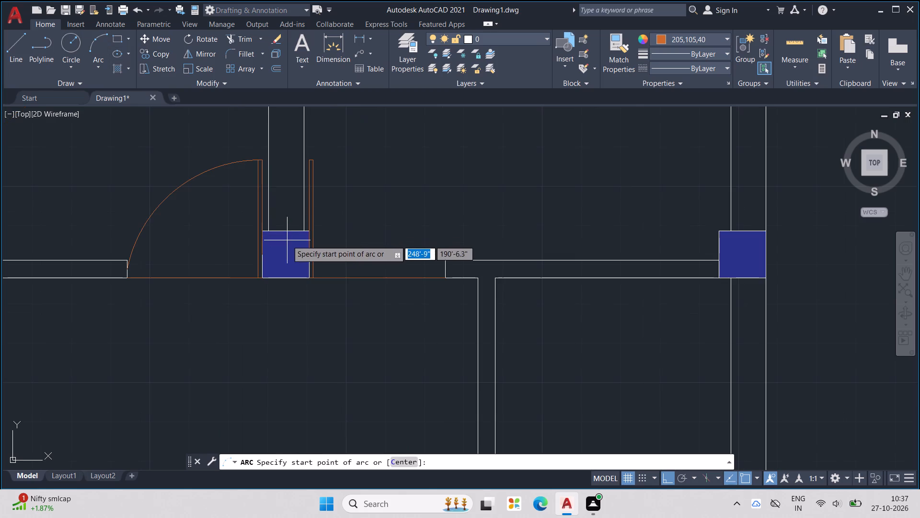
pyautogui.scroll(-2, 413, 224)
pyautogui.moveTo(421, 227); pyautogui.dragTo(467, 281, button='middle')
pyautogui.scroll(4, 402, 255)
pyautogui.scroll(2, 451, 247)
pyautogui.click(453, 249)
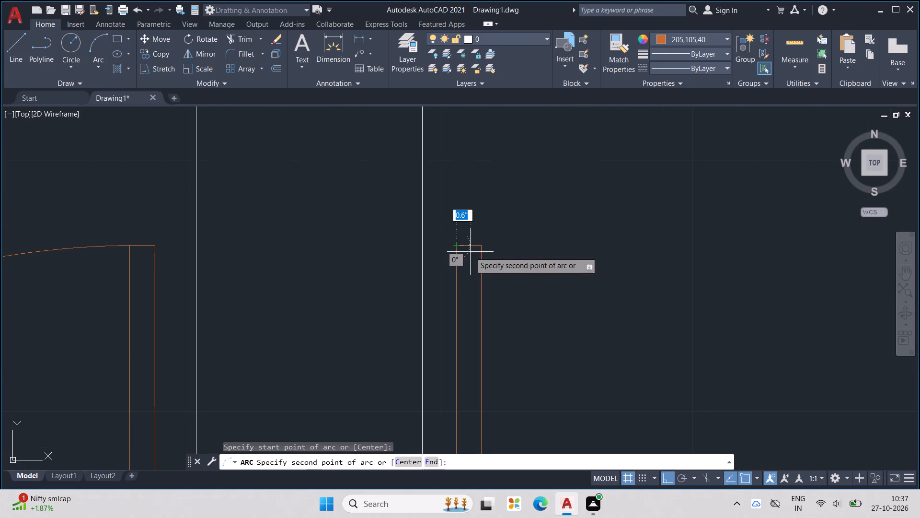
pyautogui.click(481, 247)
pyautogui.scroll(-4, 483, 241)
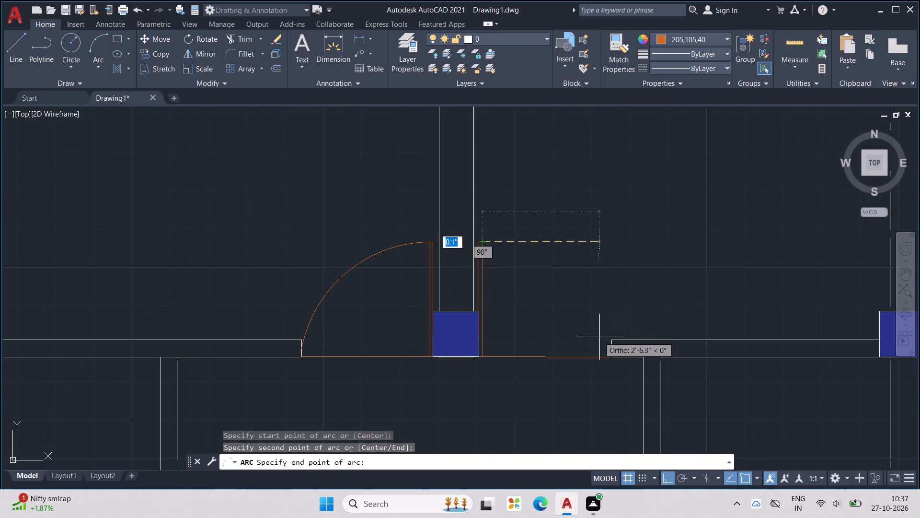
pyautogui.click(608, 345)
# Below the central column, draw a leaf side 2' down from the midpoint of the short cross-wall's left end, with a 1" bottom edge leftward.
pyautogui.scroll(-3, 625, 311)
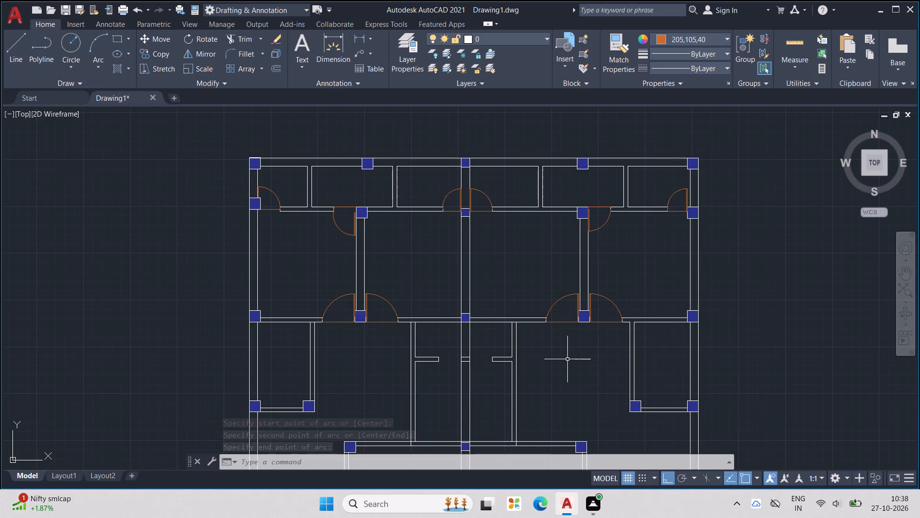
pyautogui.scroll(1, 487, 354)
pyautogui.moveTo(483, 356); pyautogui.dragTo(529, 348, button='middle')
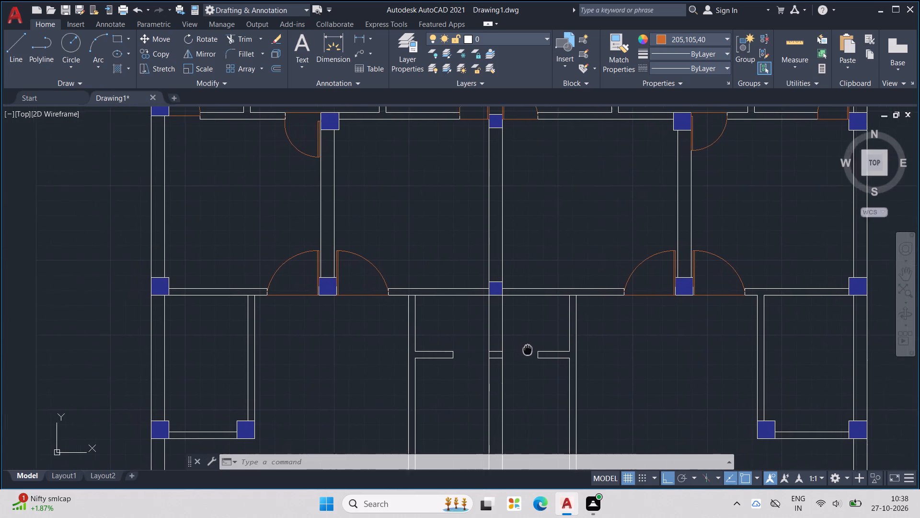
pyautogui.moveTo(529, 348); pyautogui.dragTo(558, 340, button='middle')
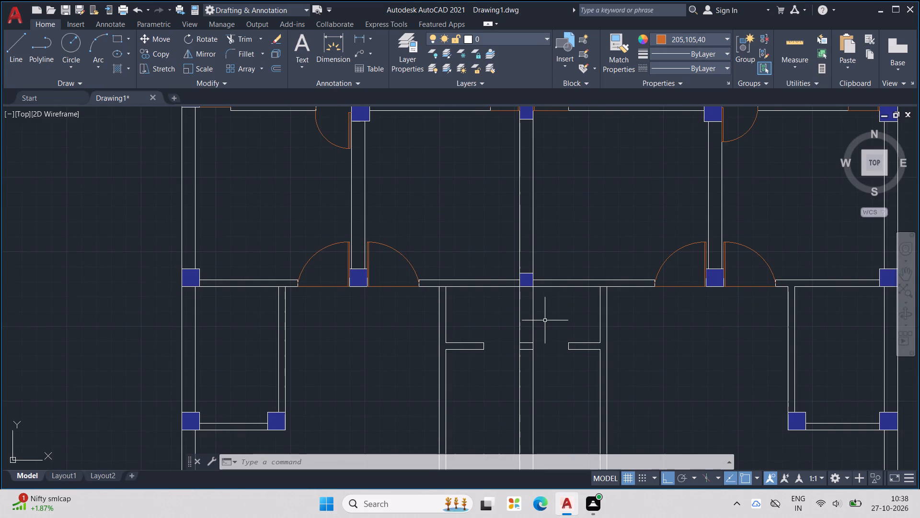
pyautogui.press('l')
pyautogui.press('Return')
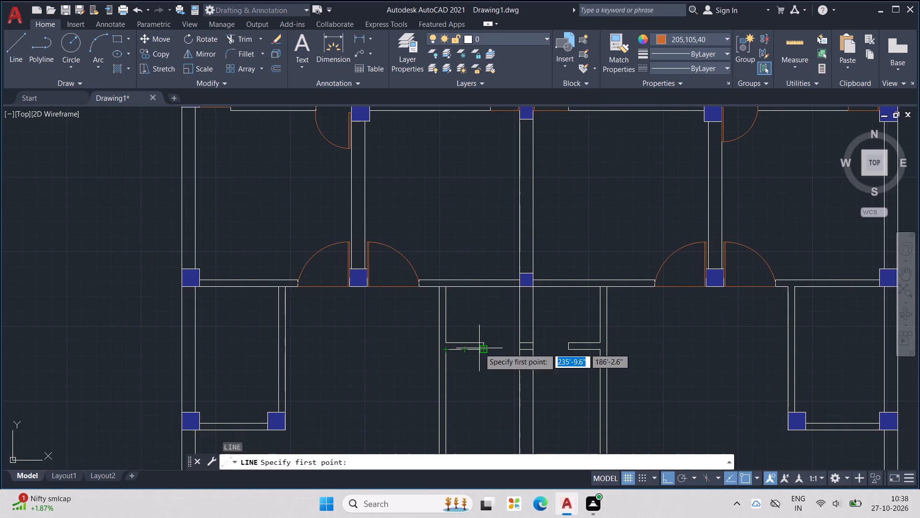
pyautogui.scroll(2, 513, 347)
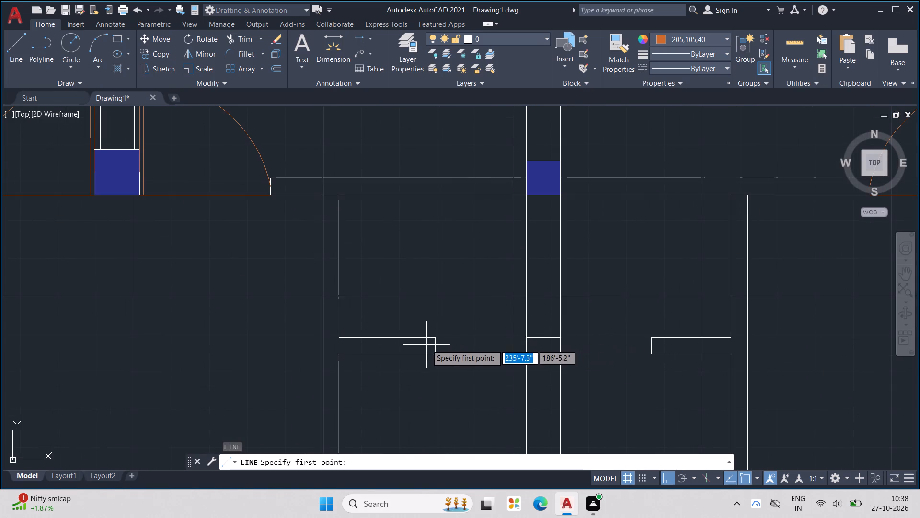
pyautogui.click(524, 344)
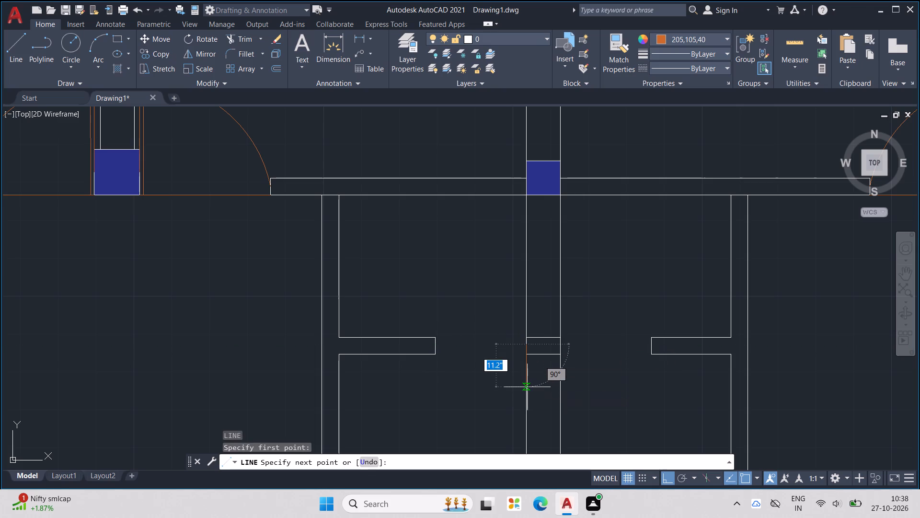
pyautogui.write("2'")
pyautogui.press('Return')
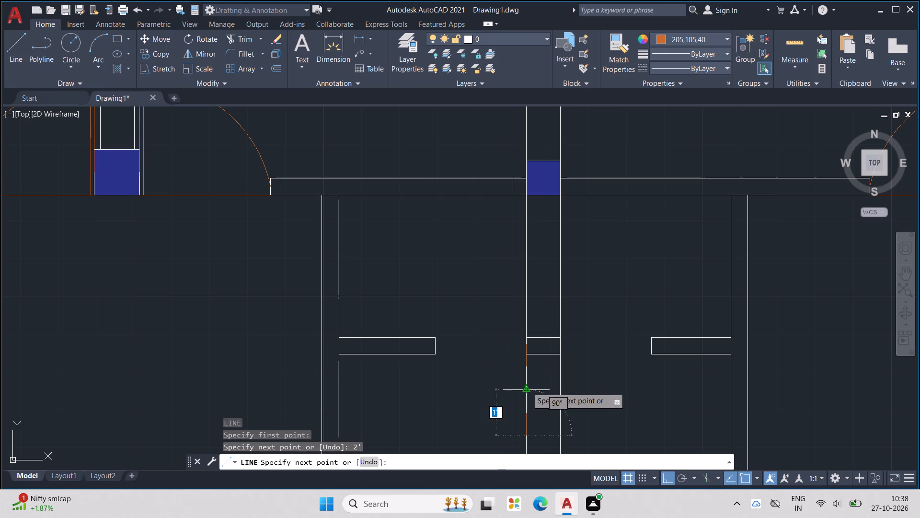
pyautogui.write('1"')
pyautogui.press('Return')
# Draw that leaf's outer side up to the cross-wall's top level and close it at the central wall's corner.
pyautogui.scroll(1, 508, 344)
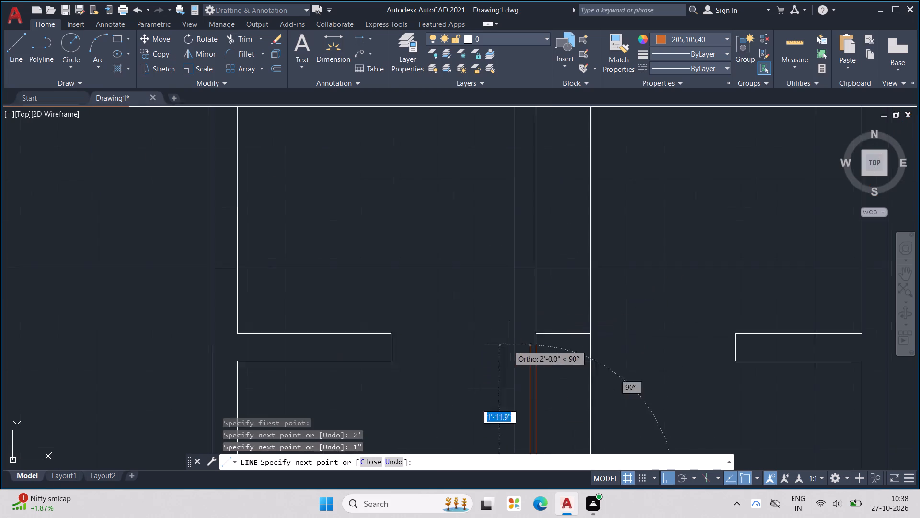
pyautogui.scroll(1, 508, 345)
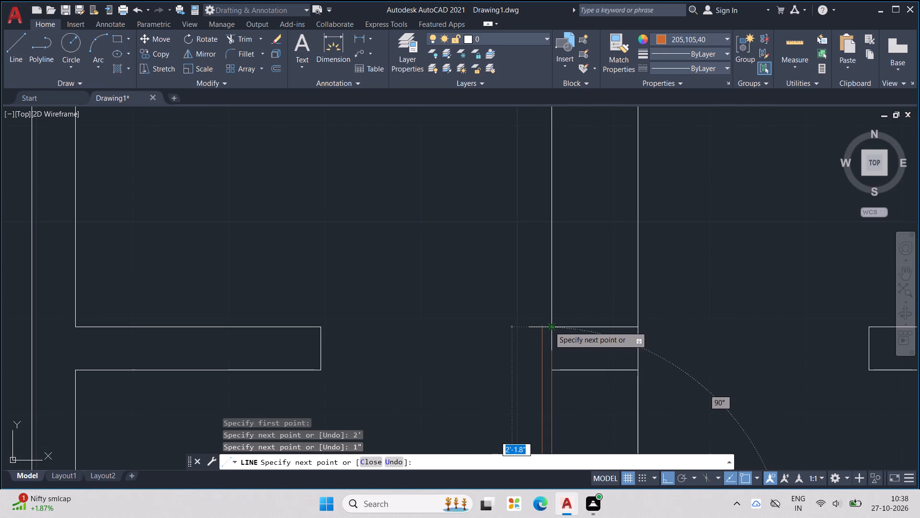
pyautogui.click(544, 327)
pyautogui.click(553, 326)
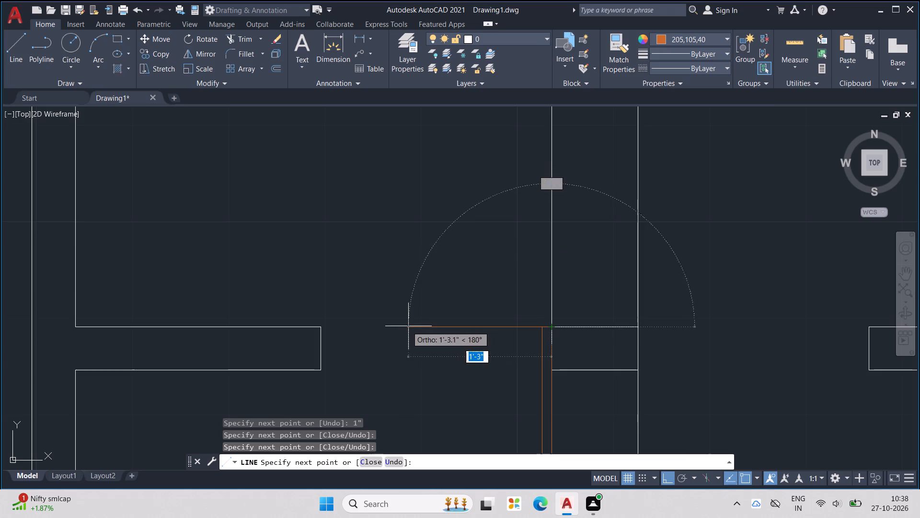
# Draw the threshold line from the central wall's corner leftward to the top corner of the wall end across the opening.
pyautogui.scroll(-3, 417, 323)
pyautogui.scroll(2, 385, 322)
pyautogui.click(418, 328)
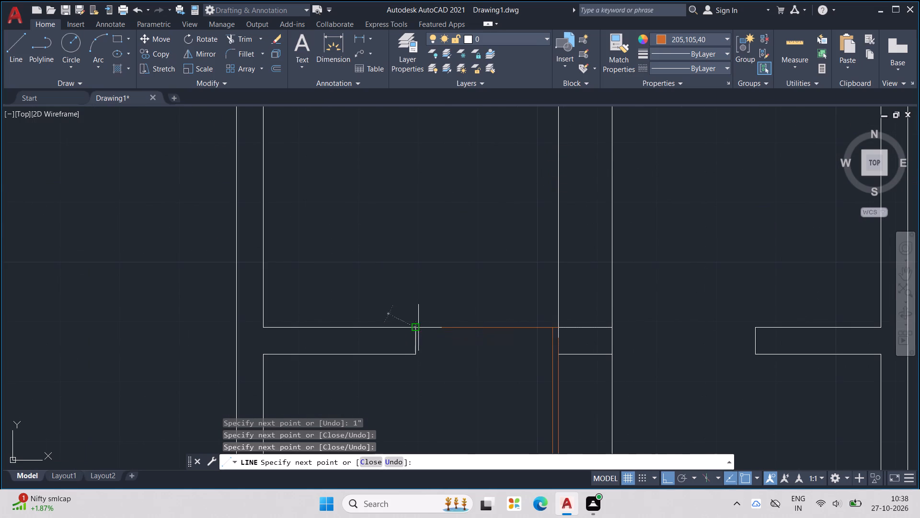
pyautogui.press('Escape')
pyautogui.press('Escape')
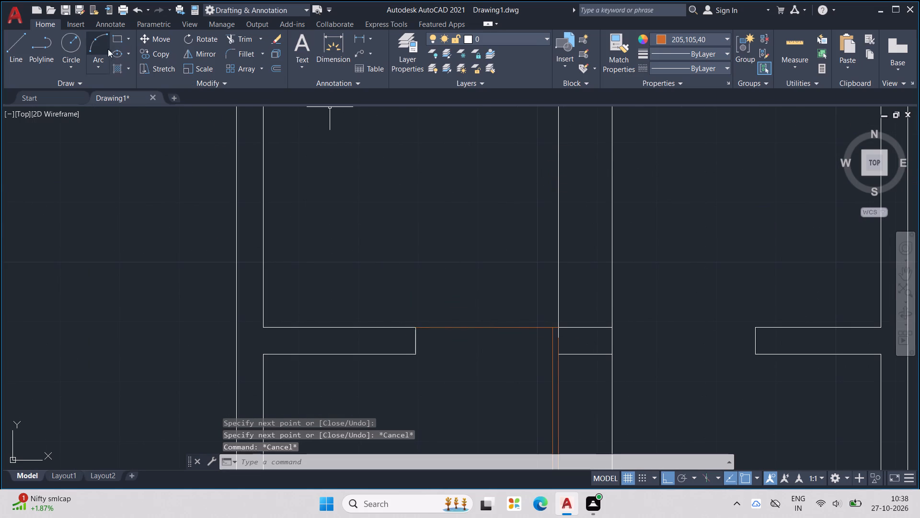
# Draw a three-point swing arc from the new leaf's bottom corners to the midpoint of the wall end on the left.
pyautogui.click(93, 37)
pyautogui.scroll(-2, 421, 201)
pyautogui.scroll(2, 484, 316)
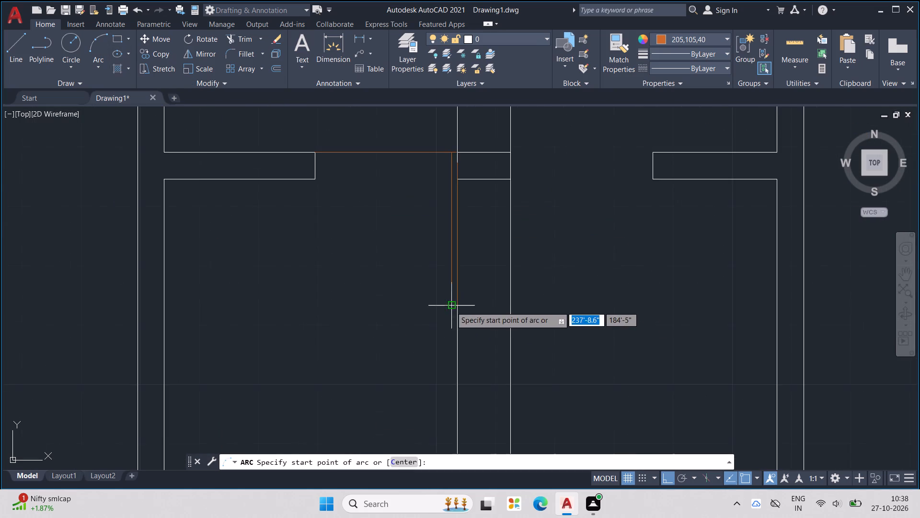
pyautogui.scroll(1, 451, 306)
pyautogui.click(463, 307)
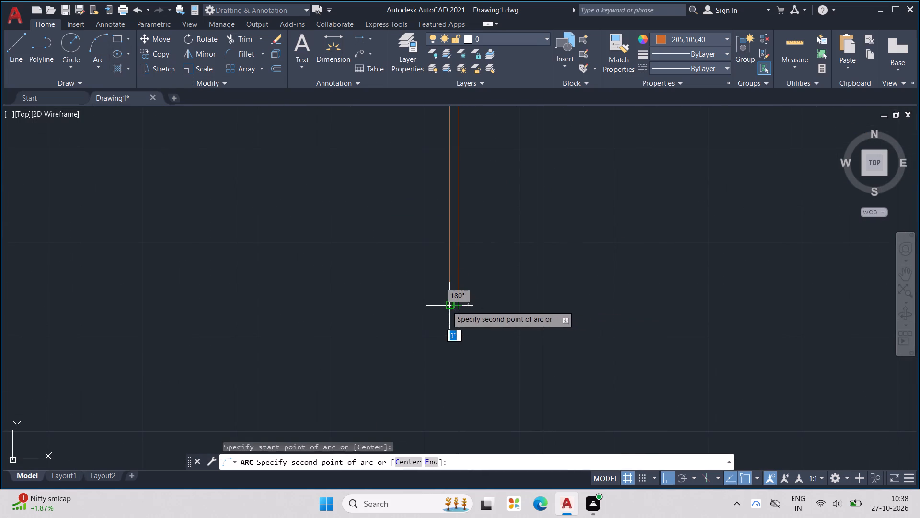
pyautogui.click(447, 306)
pyautogui.scroll(-1, 386, 271)
pyautogui.moveTo(386, 271); pyautogui.dragTo(507, 386, button='middle')
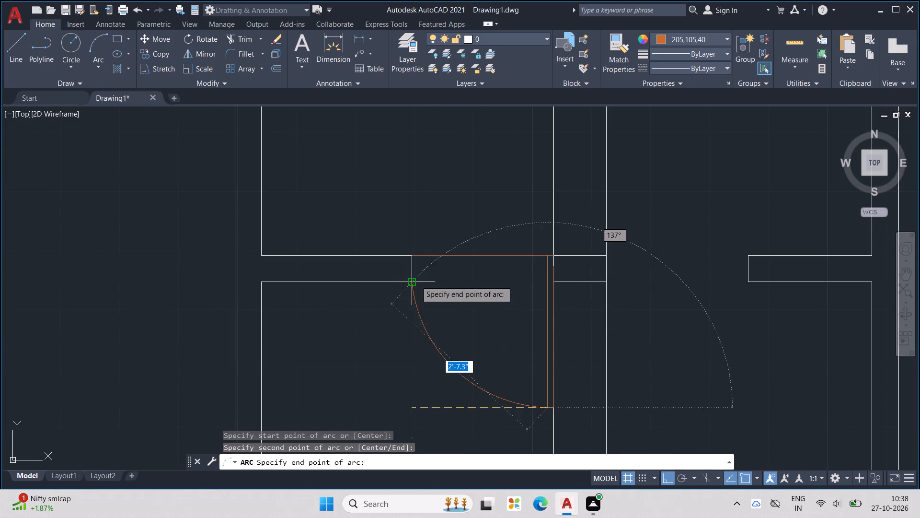
pyautogui.click(413, 270)
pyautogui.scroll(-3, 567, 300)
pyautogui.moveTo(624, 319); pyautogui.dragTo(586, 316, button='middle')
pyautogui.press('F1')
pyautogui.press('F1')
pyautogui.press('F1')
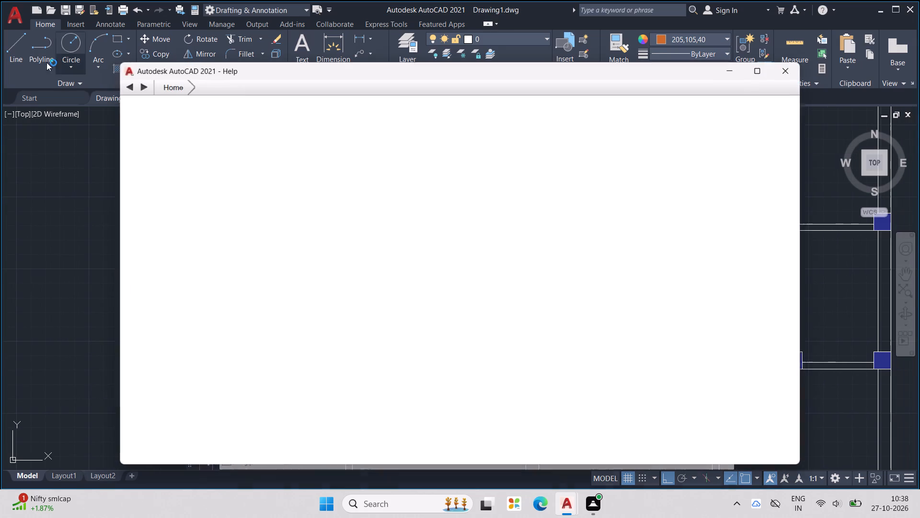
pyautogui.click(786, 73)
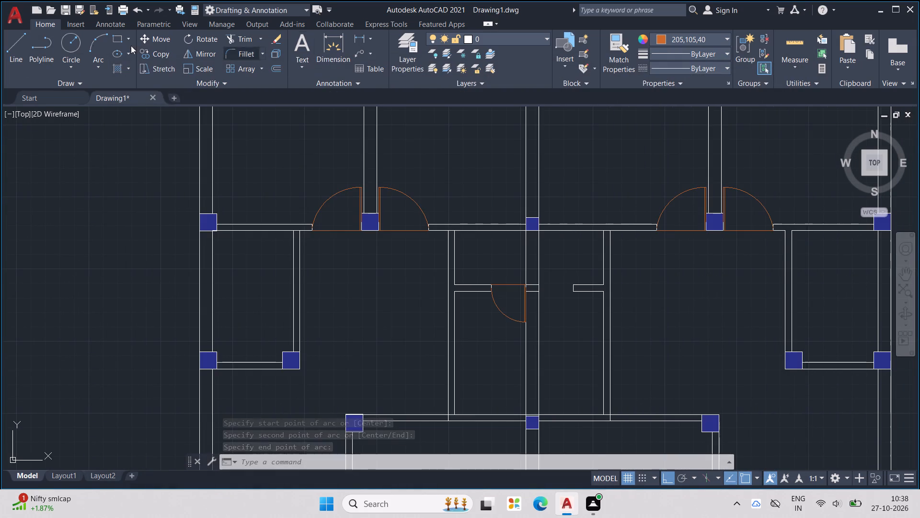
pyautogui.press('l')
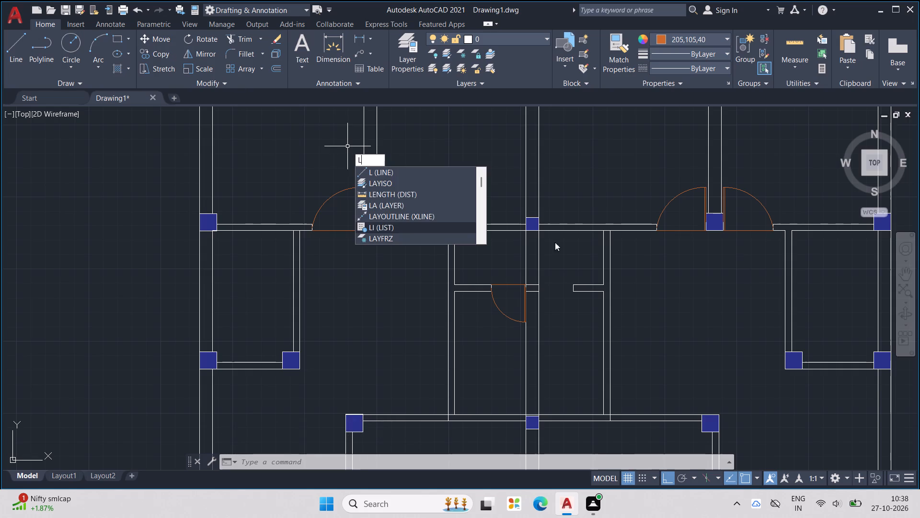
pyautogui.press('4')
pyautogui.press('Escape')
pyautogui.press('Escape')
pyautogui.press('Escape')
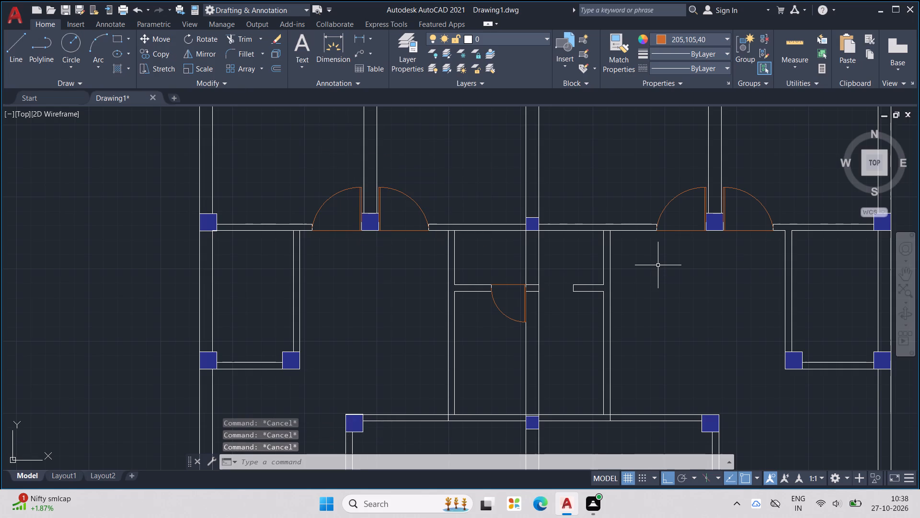
# In the room right of the central wall, draw a leaf side 2' down from the wall end's midpoint, with a 1" bottom edge leftward.
pyautogui.press('l')
pyautogui.press('Return')
pyautogui.scroll(1, 571, 288)
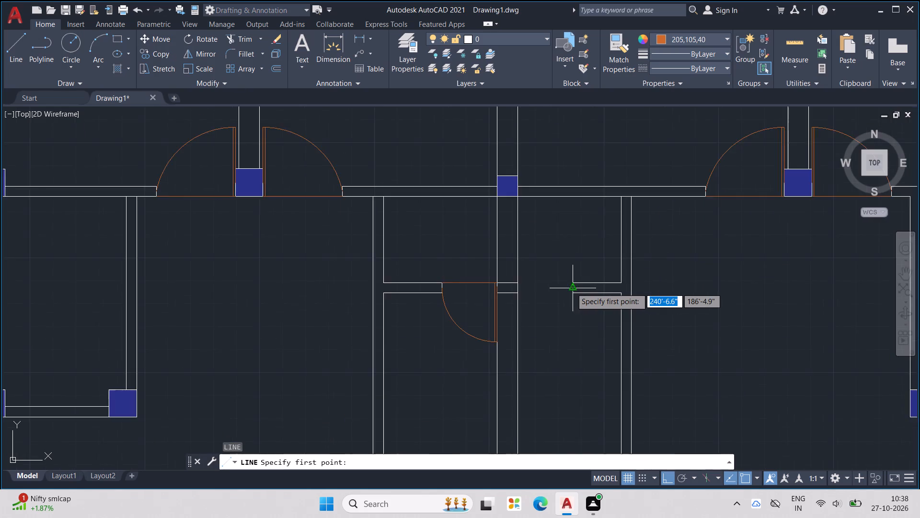
pyautogui.scroll(3, 571, 288)
pyautogui.click(569, 290)
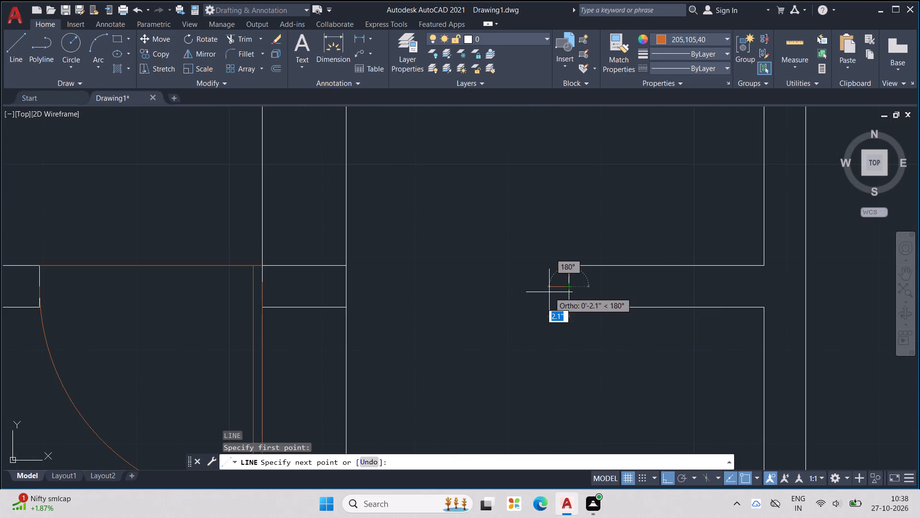
pyautogui.write("2'")
pyautogui.press('Return')
pyautogui.scroll(-2, 555, 330)
pyautogui.moveTo(555, 330); pyautogui.dragTo(591, 277, button='middle')
pyautogui.write('1"')
pyautogui.press('Return')
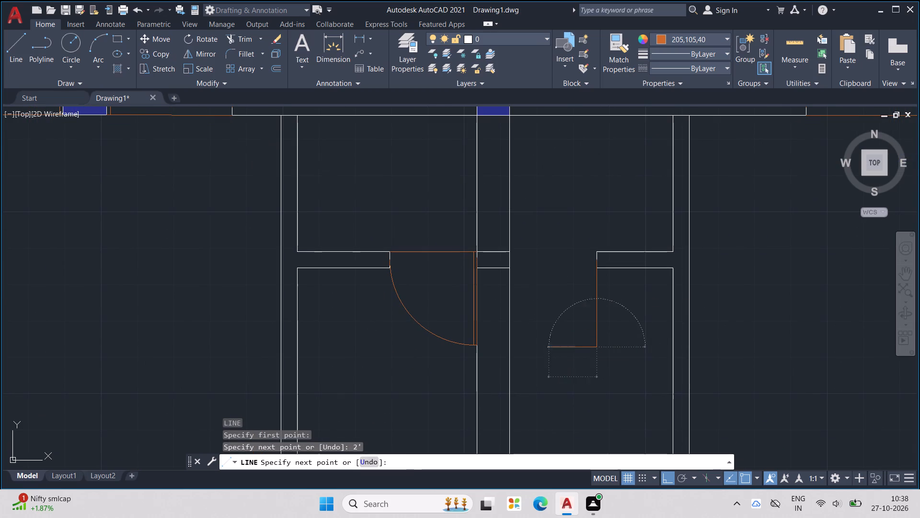
# Draw this leaf's outer side up to the wall's top level and close it across to the wall end's top corner.
pyautogui.scroll(4, 587, 253)
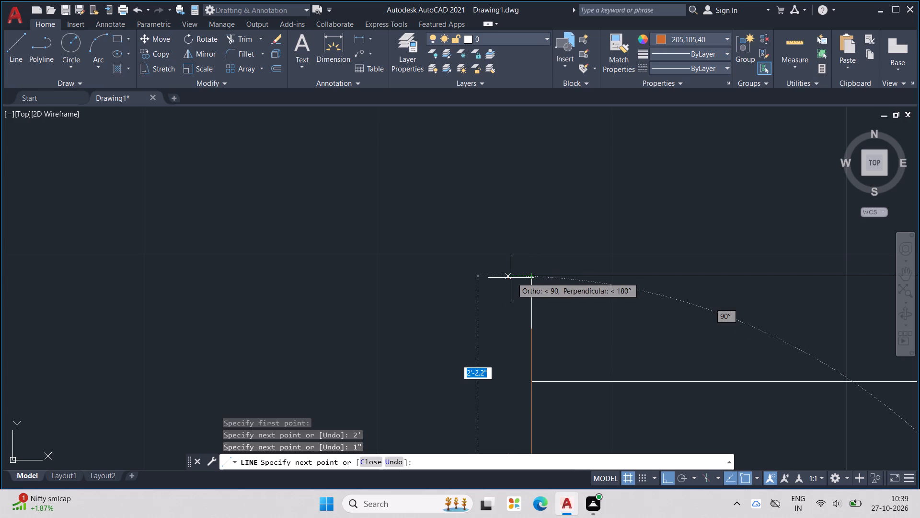
pyautogui.click(507, 276)
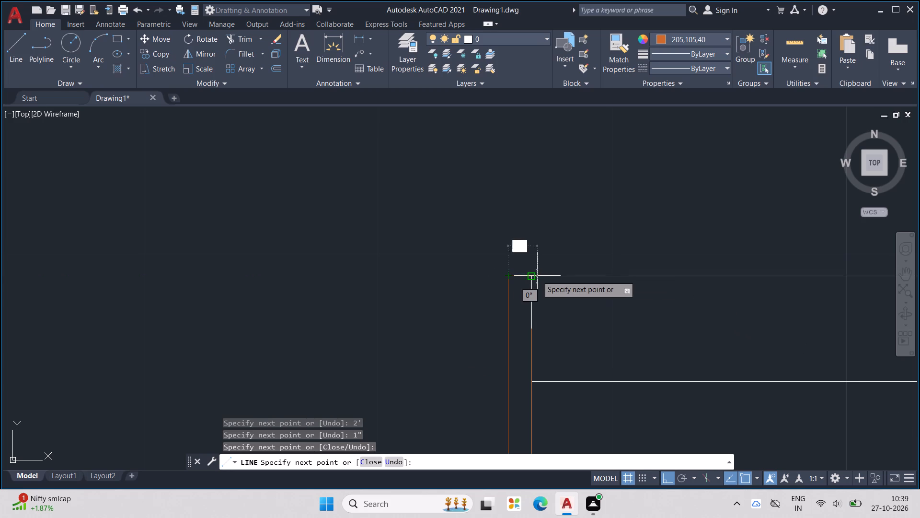
pyautogui.click(536, 276)
pyautogui.press('Escape')
pyautogui.press('Escape')
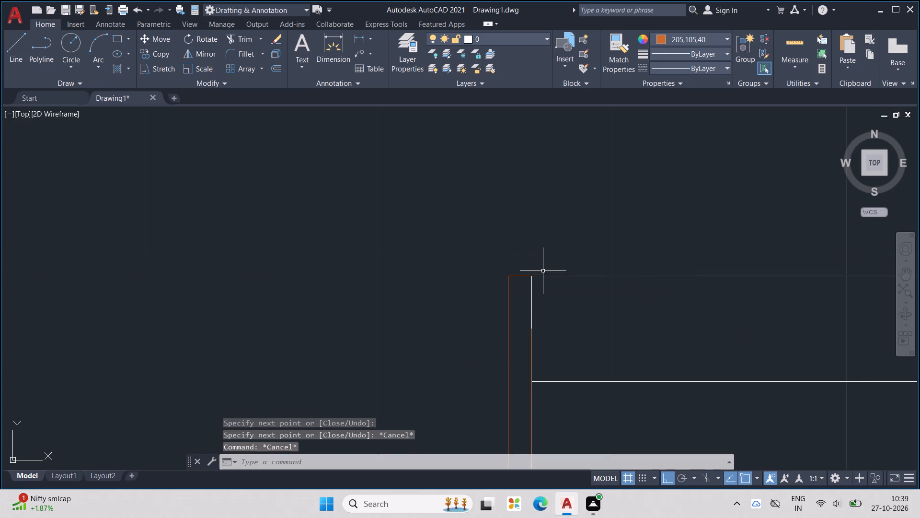
pyautogui.scroll(-2, 545, 267)
pyautogui.press('Escape')
pyautogui.press('Escape')
pyautogui.scroll(-2, 559, 272)
pyautogui.press('Escape')
pyautogui.press('Escape')
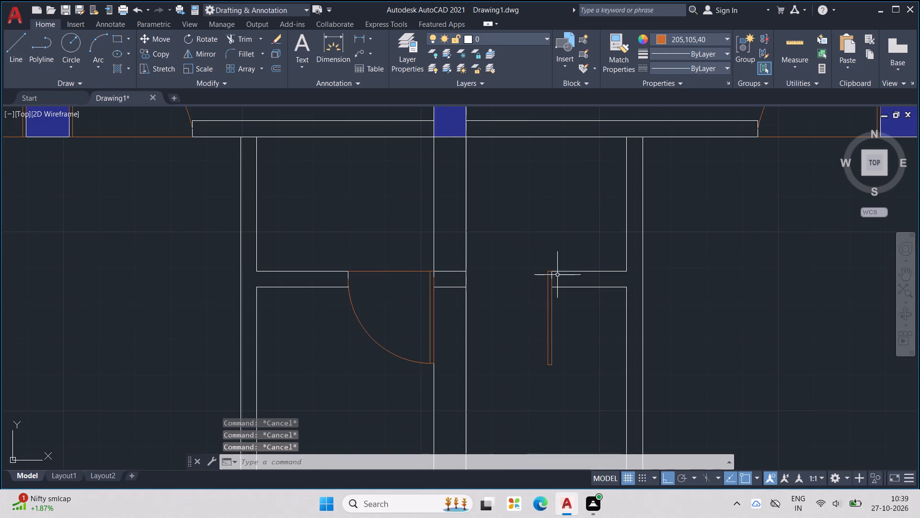
# Draw the threshold line from the right room's door leaf top corner leftward across the opening to the central wall's corner.
pyautogui.press('Escape')
pyautogui.press('Escape')
pyautogui.press('Escape')
pyautogui.press('Escape')
pyautogui.press('Escape')
pyautogui.press('Escape')
pyautogui.press('Escape')
pyautogui.press('l')
pyautogui.press('Return')
pyautogui.scroll(1, 574, 277)
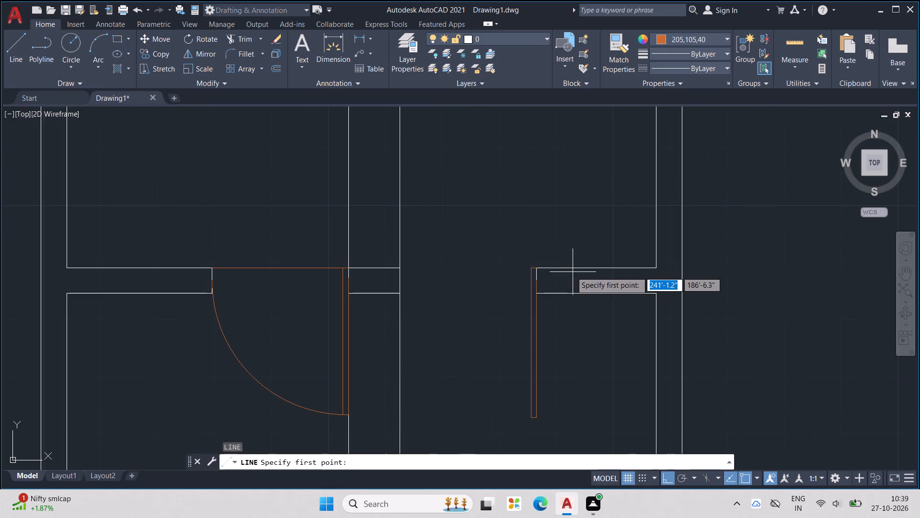
pyautogui.click(530, 271)
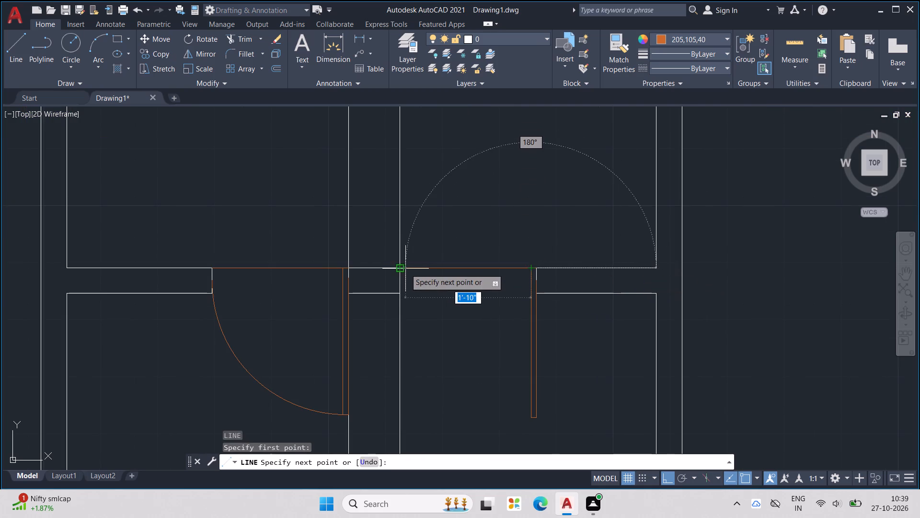
pyautogui.click(402, 268)
pyautogui.press('Escape')
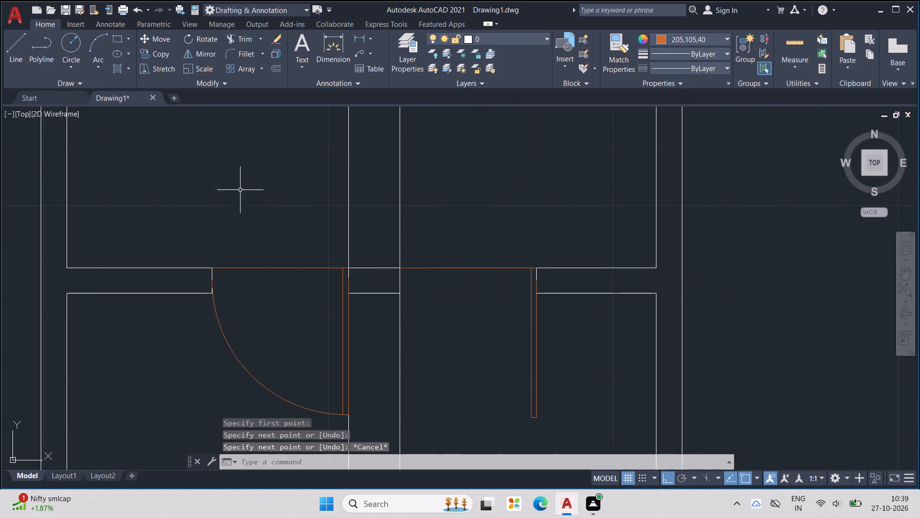
# Draw a three-point swing arc from this leaf's bottom corners to the central wall's face between the cross wall's two edges.
pyautogui.click(98, 35)
pyautogui.scroll(1, 536, 410)
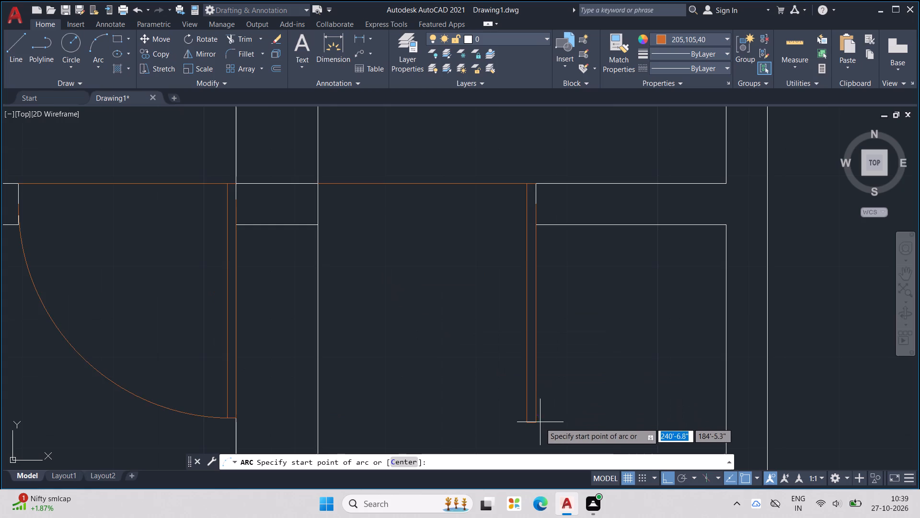
pyautogui.scroll(1, 541, 424)
pyautogui.click(533, 424)
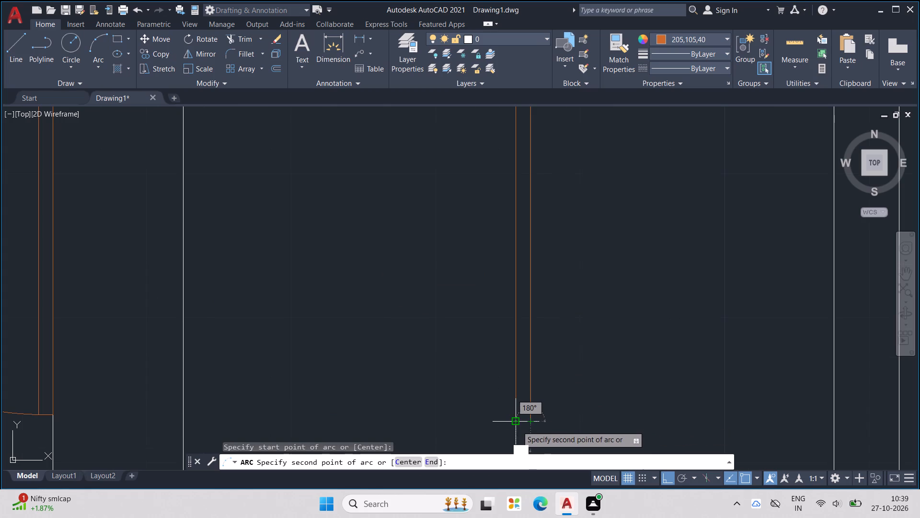
pyautogui.click(518, 420)
pyautogui.scroll(-3, 471, 385)
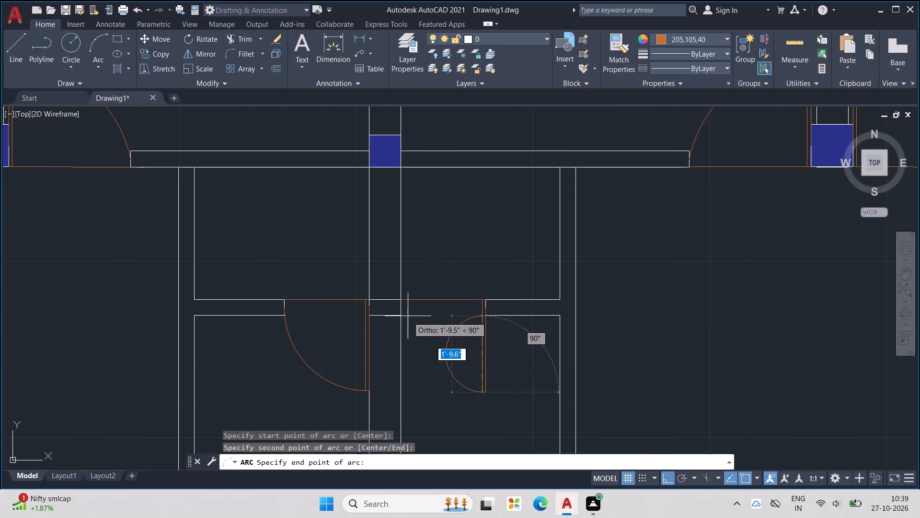
pyautogui.scroll(4, 401, 313)
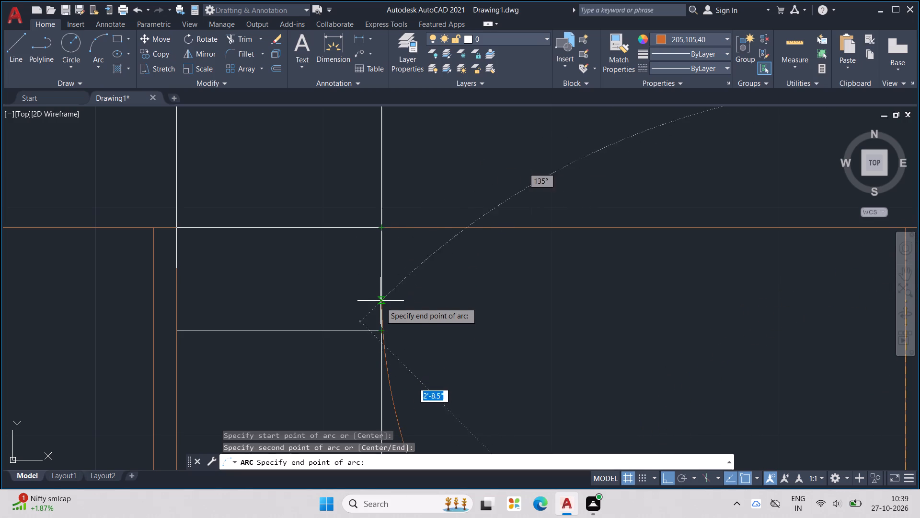
pyautogui.click(384, 272)
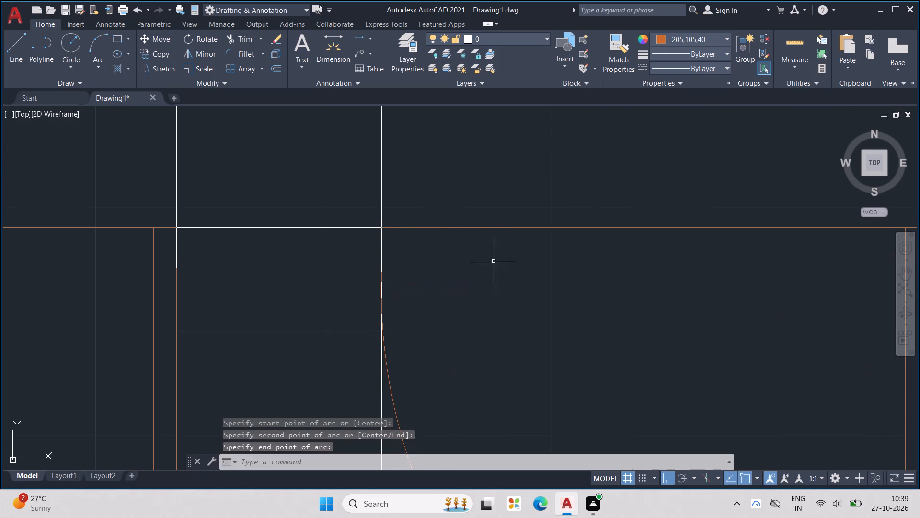
# At the lower-left opening, draw a 2' leaf side rightward along the horizontal wall's top edge, starting about 2.4" from its end, with a 1" upward edge.
pyautogui.scroll(-5, 503, 258)
pyautogui.scroll(-3, 531, 314)
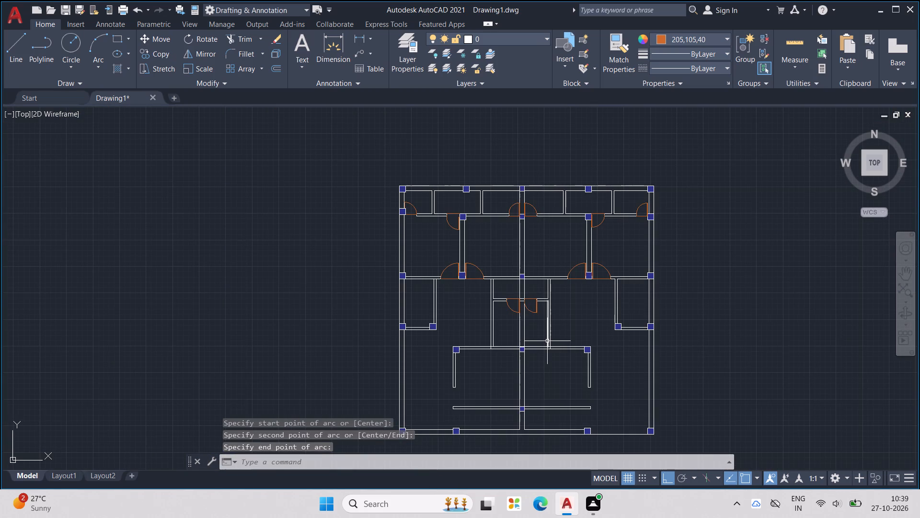
pyautogui.moveTo(628, 361); pyautogui.dragTo(628, 330, button='middle')
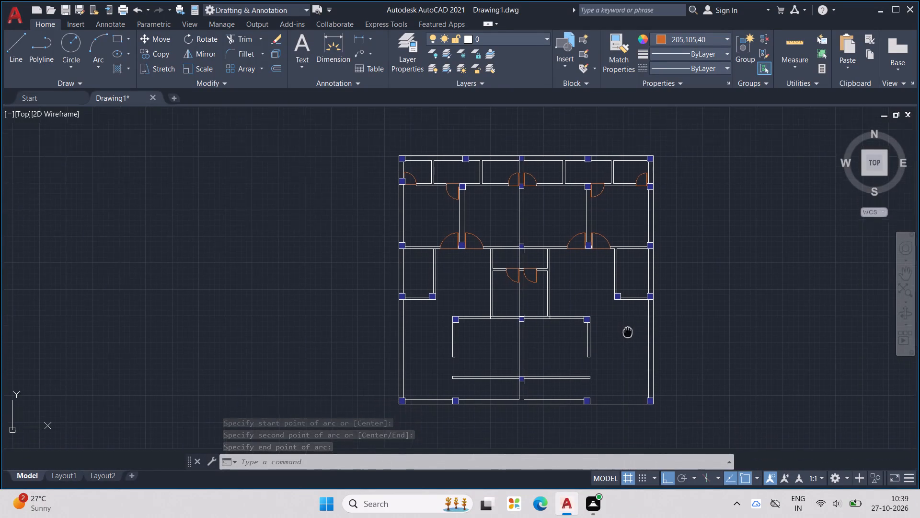
pyautogui.moveTo(628, 330); pyautogui.dragTo(627, 325, button='middle')
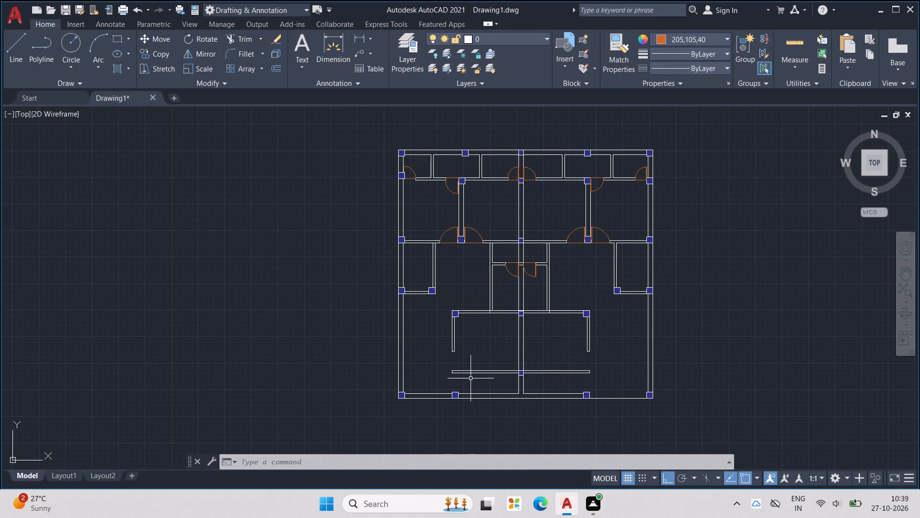
pyautogui.press('Escape')
pyautogui.press('Escape')
pyautogui.press('Escape')
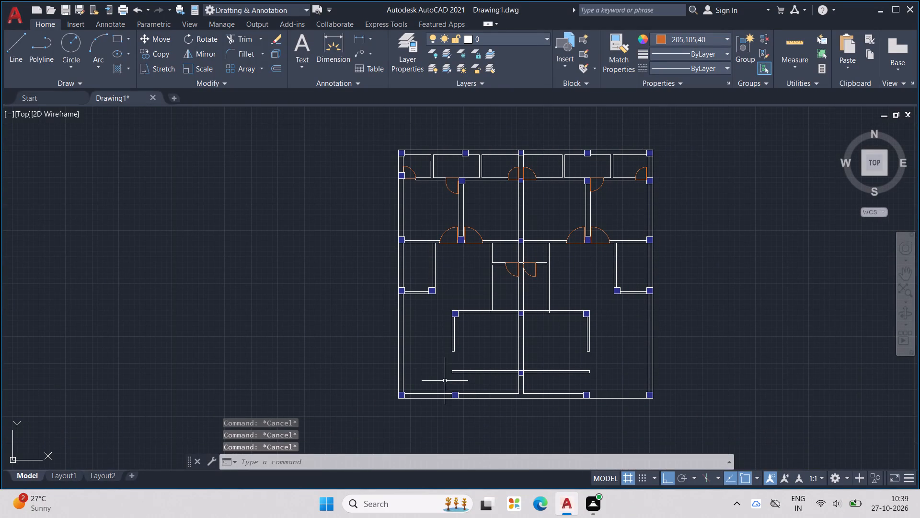
pyautogui.press('Escape')
pyautogui.press('l')
pyautogui.press('Return')
pyautogui.scroll(2, 456, 380)
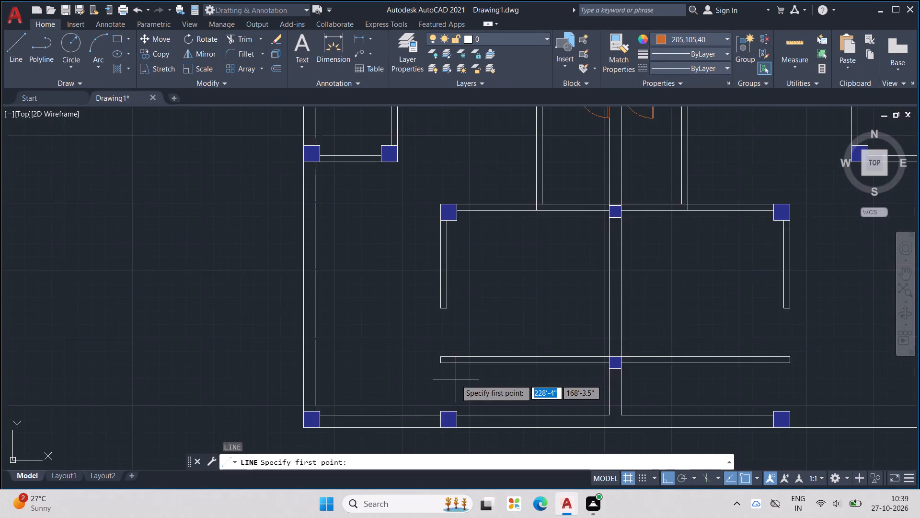
pyautogui.scroll(3, 455, 374)
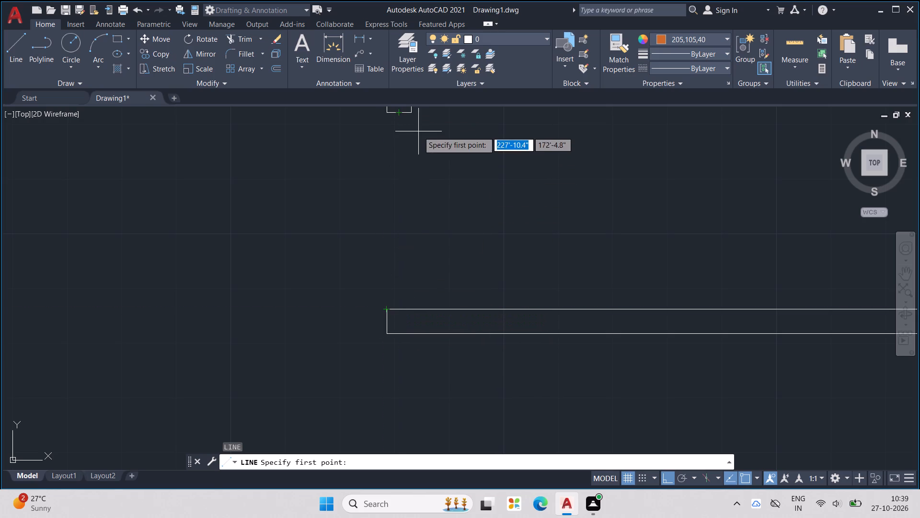
pyautogui.click(400, 311)
pyautogui.write("2'")
pyautogui.press('Return')
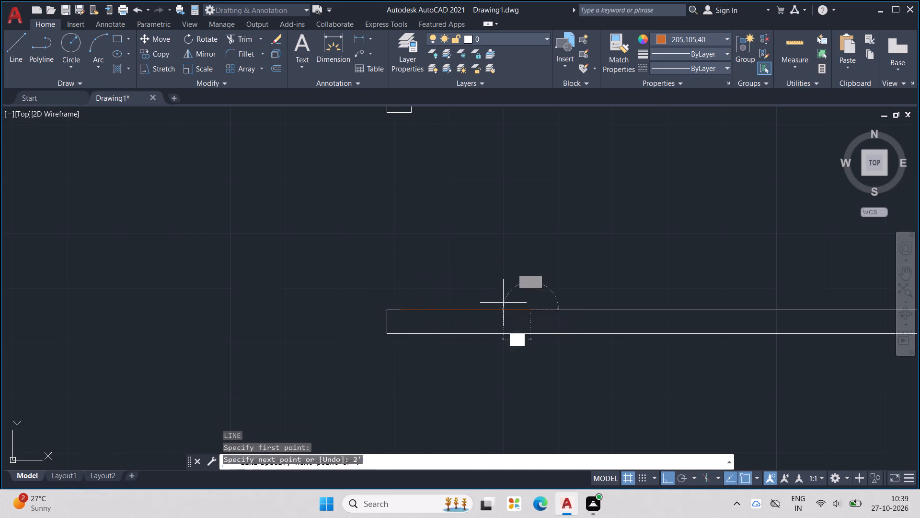
pyautogui.write('1"')
pyautogui.press('Return')
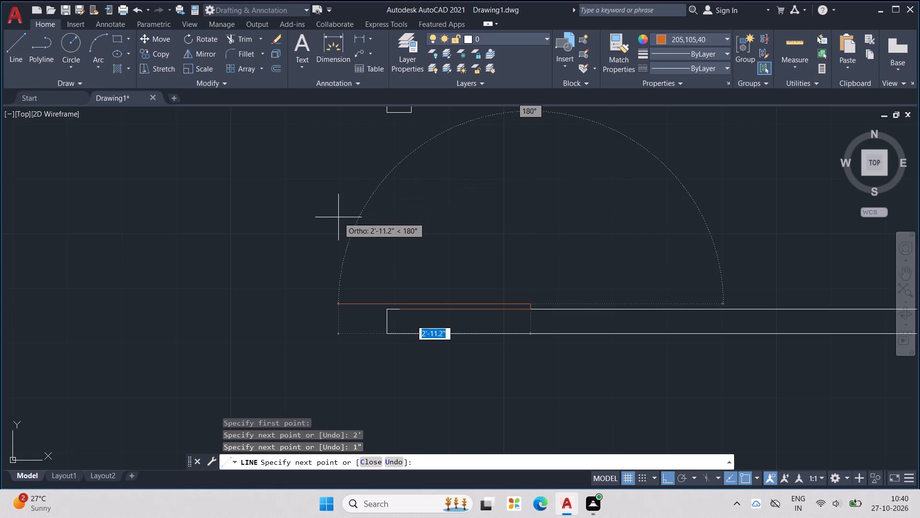
# Draw the leaf's upper side 2' back leftward, extend it to the wall end's level and close it down to the wall corner.
pyautogui.write("2'")
pyautogui.press('Return')
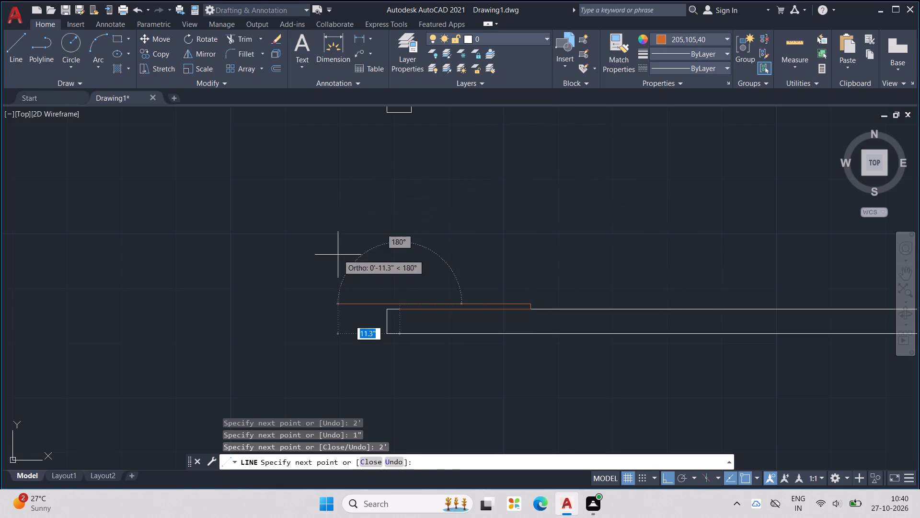
pyautogui.scroll(2, 400, 303)
pyautogui.scroll(1, 350, 280)
pyautogui.moveTo(352, 299); pyautogui.dragTo(450, 271, button='middle')
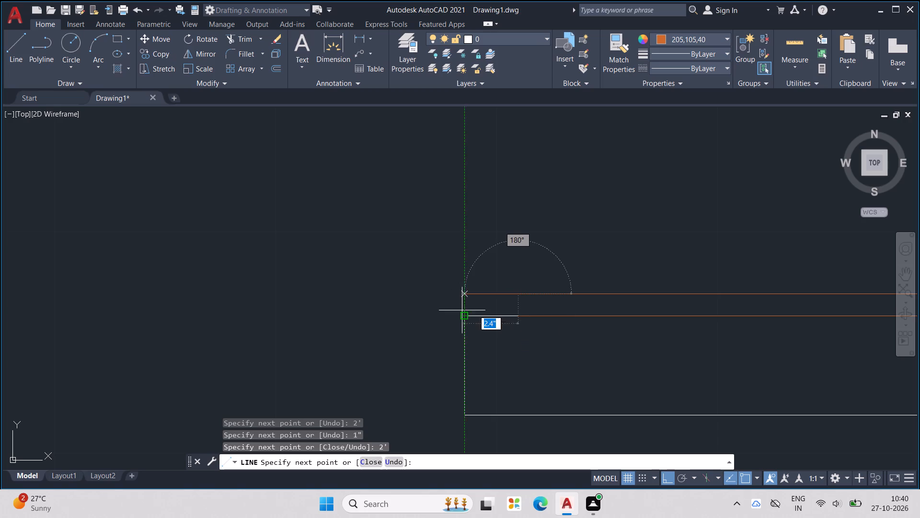
pyautogui.click(461, 293)
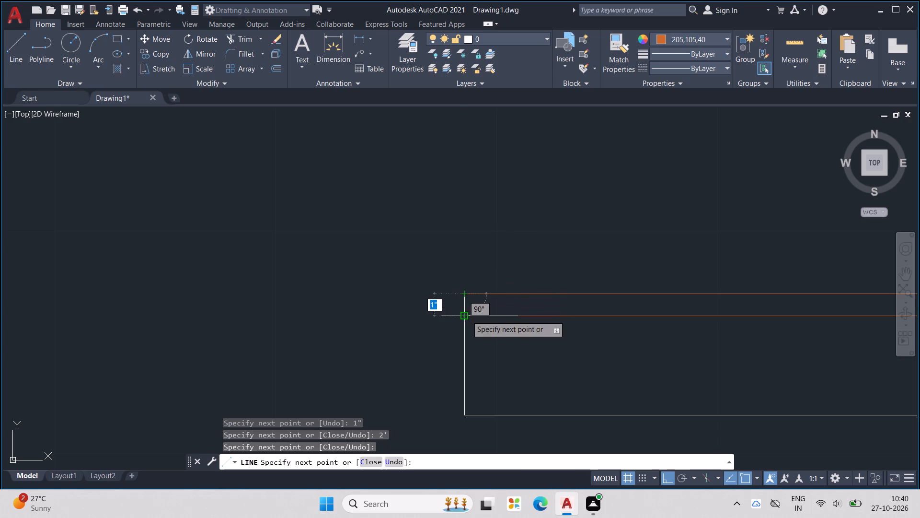
pyautogui.click(467, 316)
# Draw the threshold line from the horizontal wall's corner up across the opening to the outer corner of the vertical wall's end.
pyautogui.scroll(-2, 483, 213)
pyautogui.moveTo(483, 213); pyautogui.dragTo(459, 356, button='middle')
pyautogui.scroll(-3, 473, 329)
pyautogui.scroll(2, 465, 272)
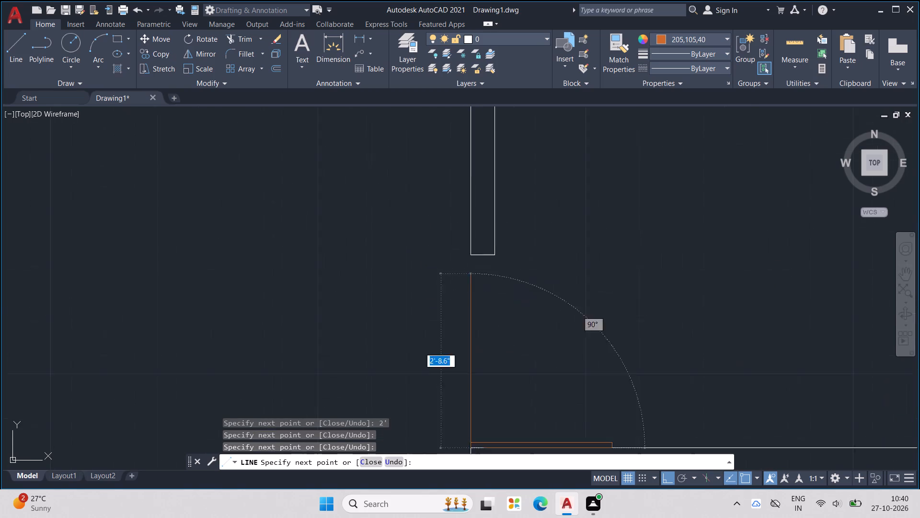
pyautogui.scroll(2, 466, 275)
pyautogui.click(474, 223)
pyautogui.press('Escape')
pyautogui.scroll(-3, 482, 257)
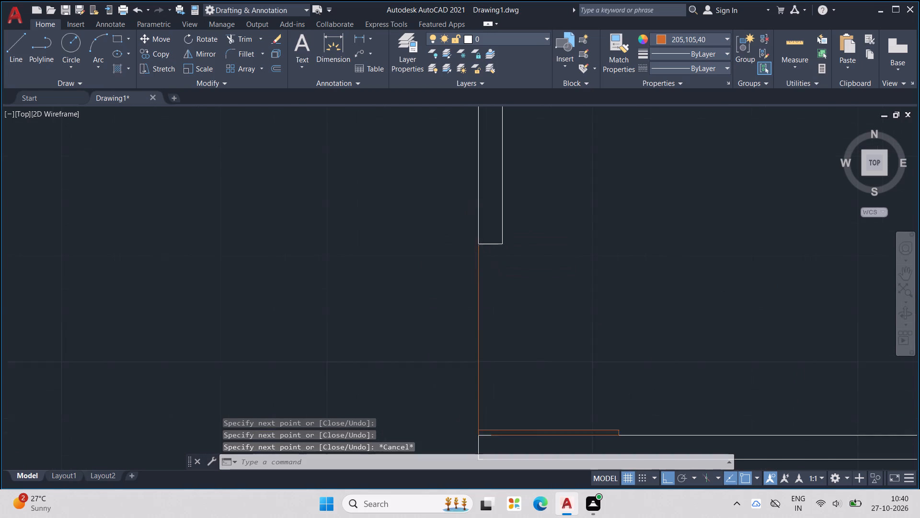
pyautogui.press('Escape')
pyautogui.press('Escape')
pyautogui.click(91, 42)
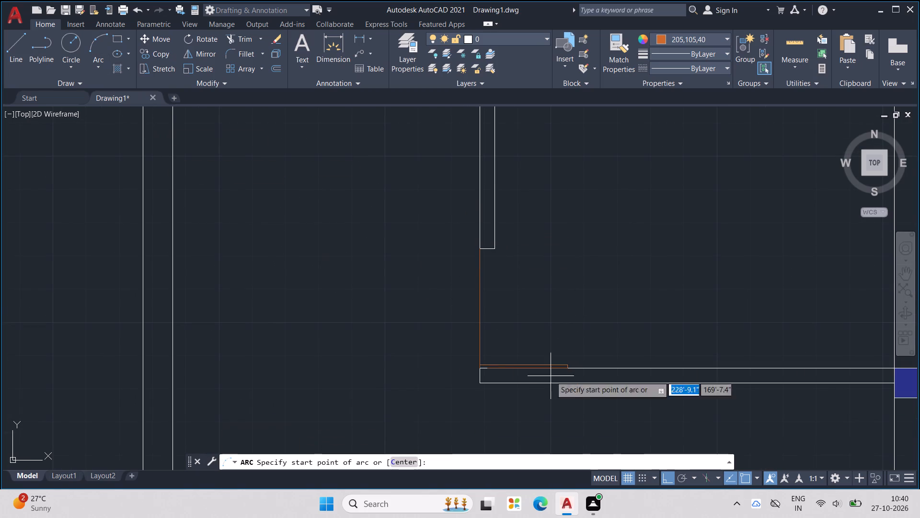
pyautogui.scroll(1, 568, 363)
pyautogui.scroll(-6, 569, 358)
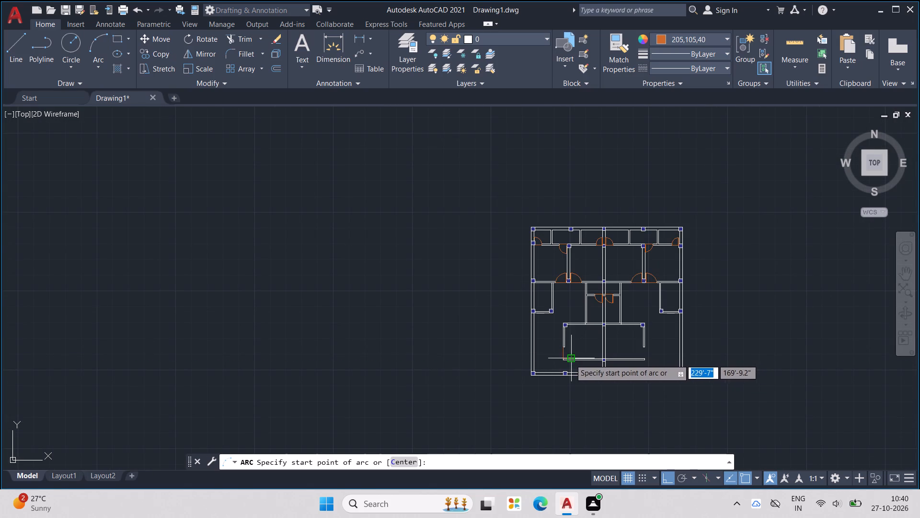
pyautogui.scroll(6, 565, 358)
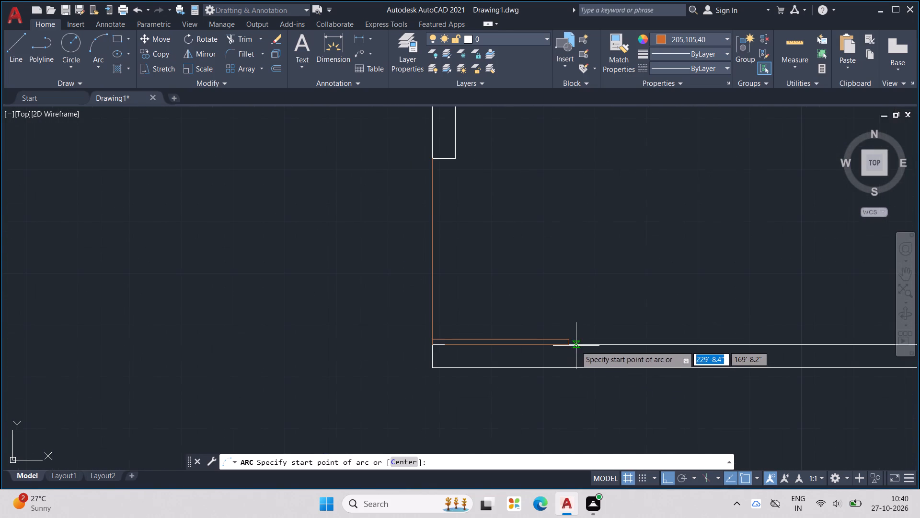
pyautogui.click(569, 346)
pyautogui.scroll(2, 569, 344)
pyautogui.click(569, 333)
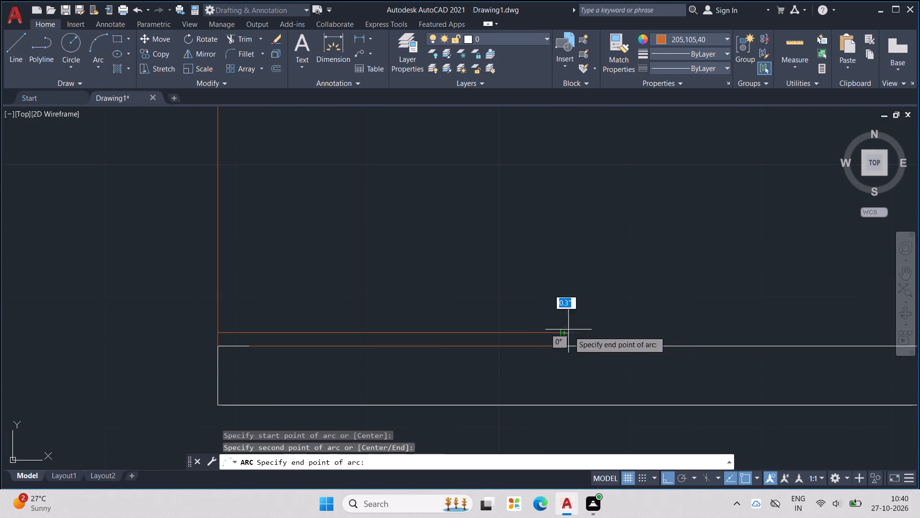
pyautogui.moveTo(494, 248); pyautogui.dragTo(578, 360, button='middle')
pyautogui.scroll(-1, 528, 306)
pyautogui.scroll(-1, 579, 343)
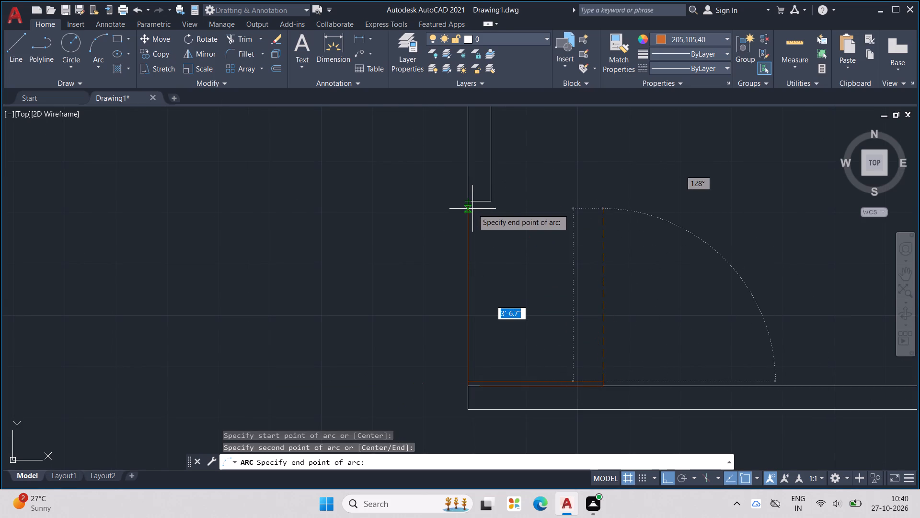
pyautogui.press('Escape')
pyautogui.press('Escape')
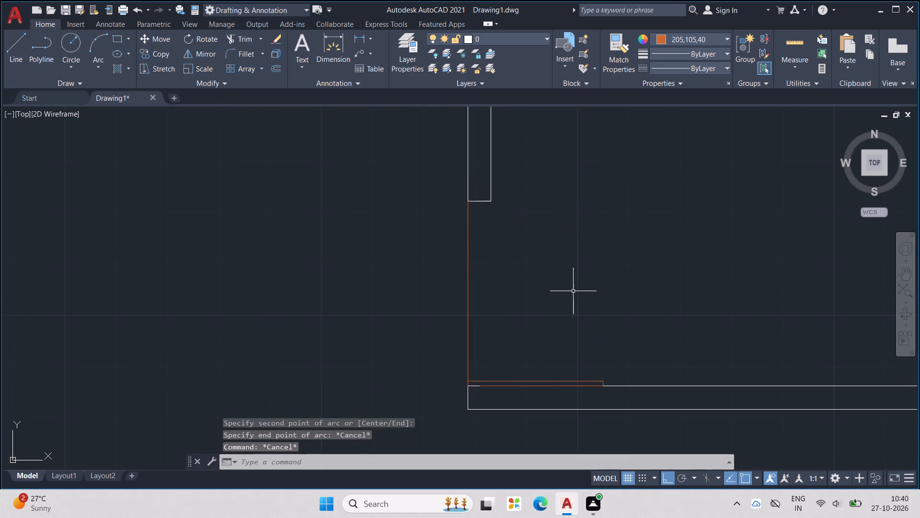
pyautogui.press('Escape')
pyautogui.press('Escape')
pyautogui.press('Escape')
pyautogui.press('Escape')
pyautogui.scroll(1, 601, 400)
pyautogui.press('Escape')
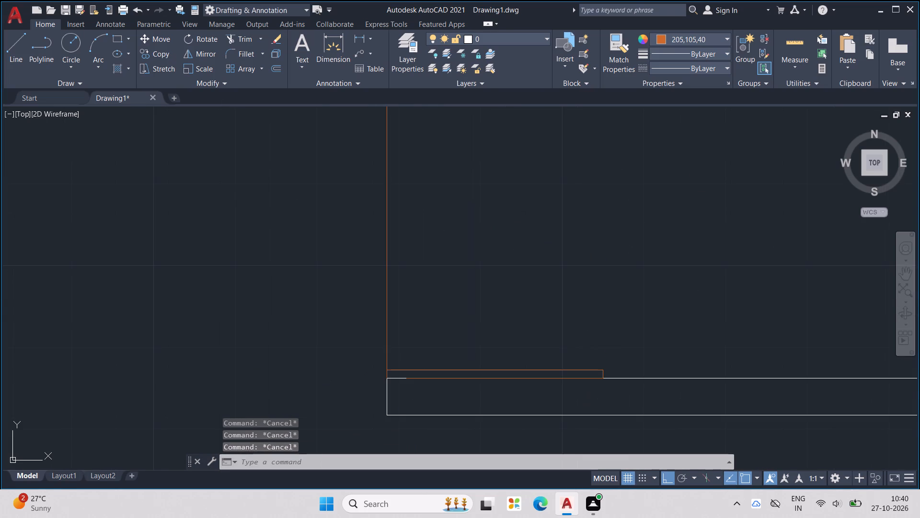
# Extend the leaf 1' rightward along the wall, with a 1" end edge and an upper side back to its former end corner.
pyautogui.press('l')
pyautogui.press('Return')
pyautogui.scroll(2, 600, 415)
pyautogui.click(601, 324)
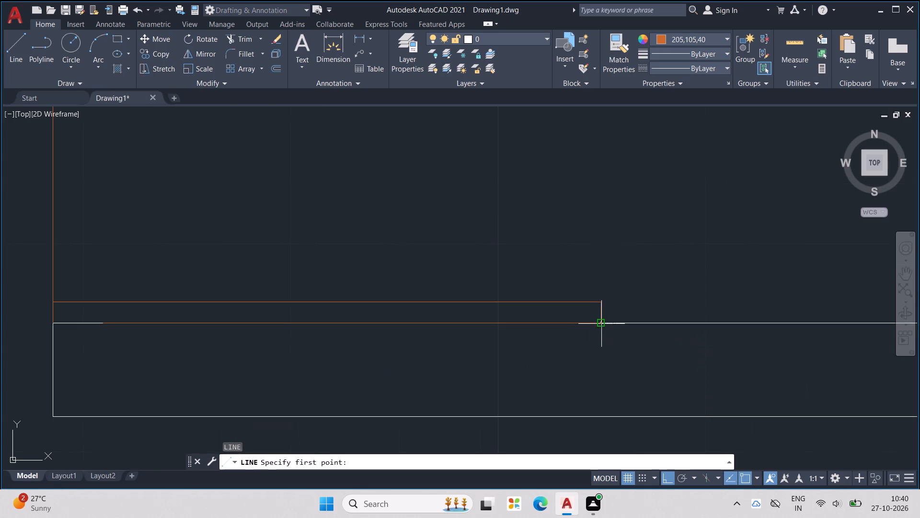
pyautogui.press('3')
pyautogui.press('BackSpace')
pyautogui.write("1'")
pyautogui.press('Return')
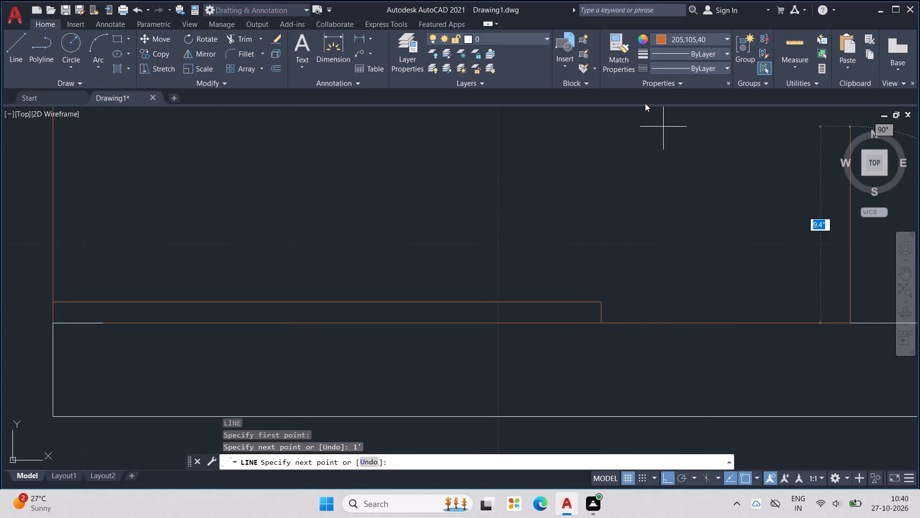
pyautogui.write('1"')
pyautogui.press('Return')
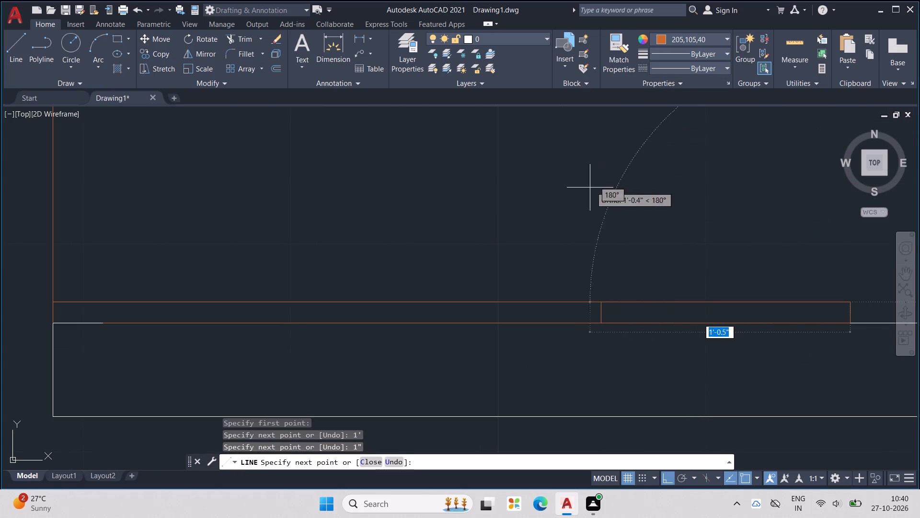
pyautogui.click(601, 302)
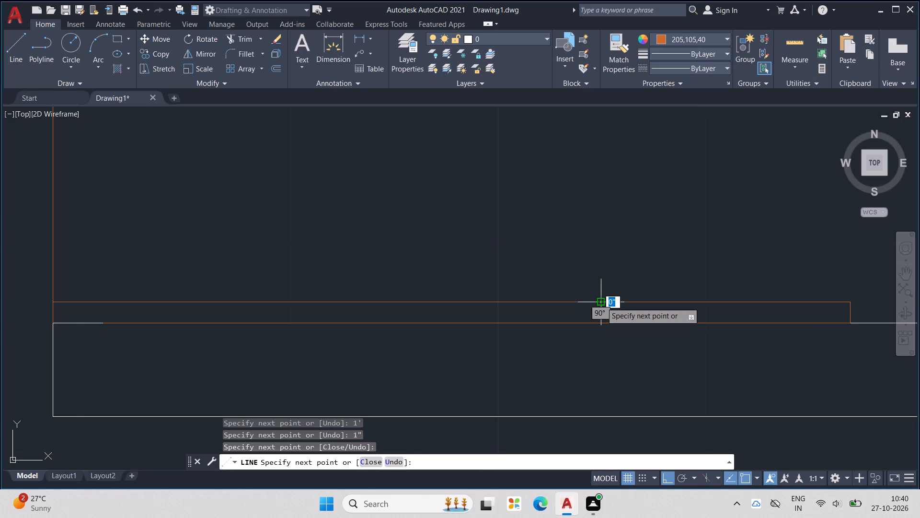
pyautogui.press('Escape')
# Draw the lower-left door's swing arc from the leaf's free end through its upper corner to the midpoint of the vertical wall's end.
pyautogui.click(89, 44)
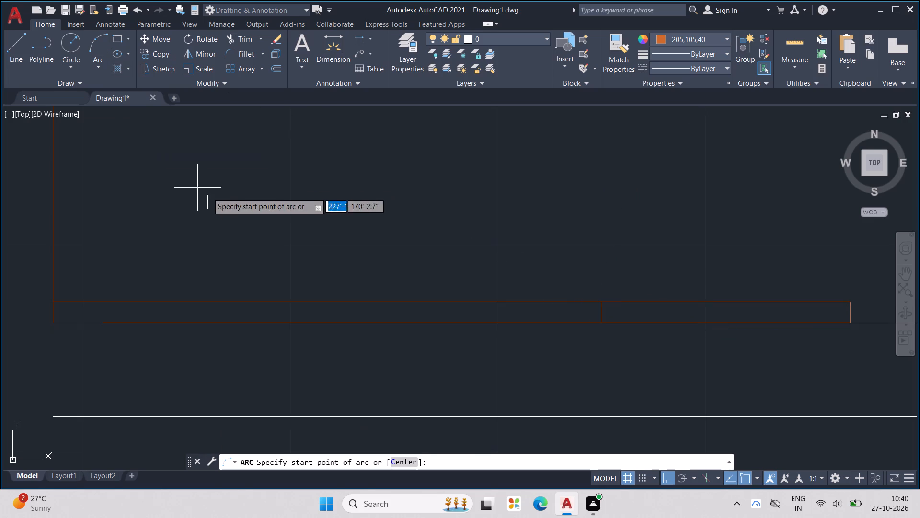
pyautogui.scroll(-3, 236, 192)
pyautogui.scroll(2, 389, 225)
pyautogui.moveTo(386, 225); pyautogui.dragTo(398, 234, button='middle')
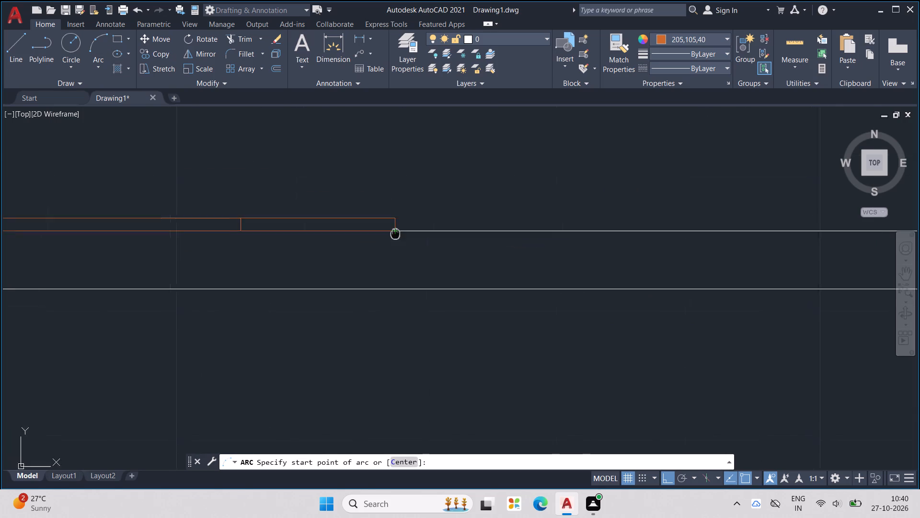
pyautogui.moveTo(398, 234); pyautogui.dragTo(496, 278, button='middle')
pyautogui.scroll(2, 496, 283)
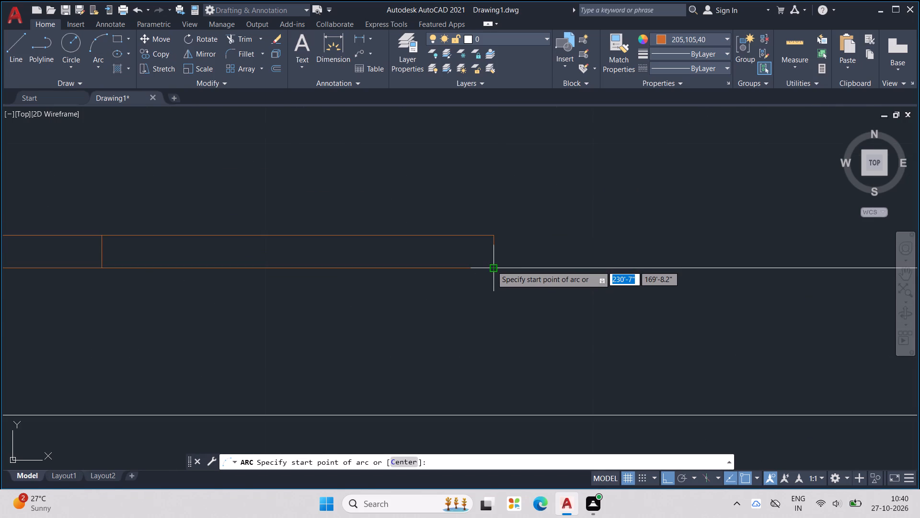
pyautogui.click(494, 266)
pyautogui.click(494, 232)
pyautogui.scroll(-4, 412, 202)
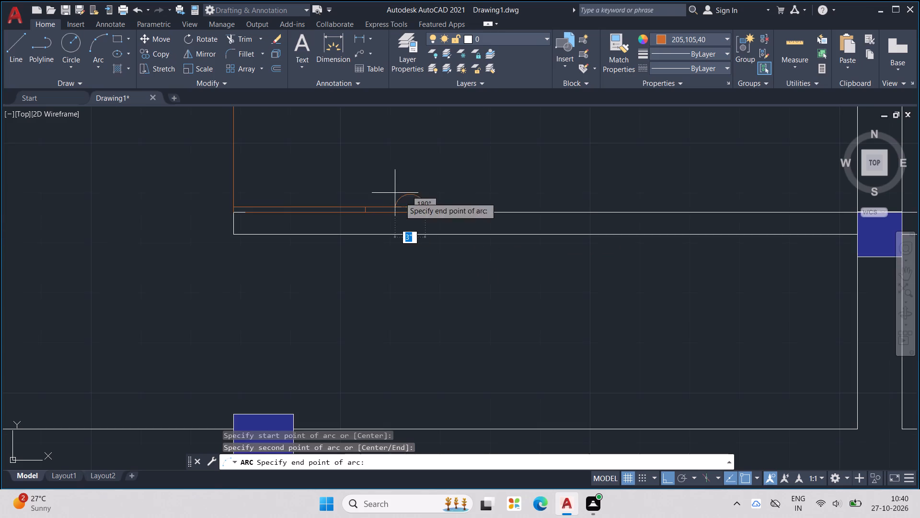
pyautogui.moveTo(392, 191); pyautogui.dragTo(551, 433, button='middle')
pyautogui.scroll(-1, 418, 216)
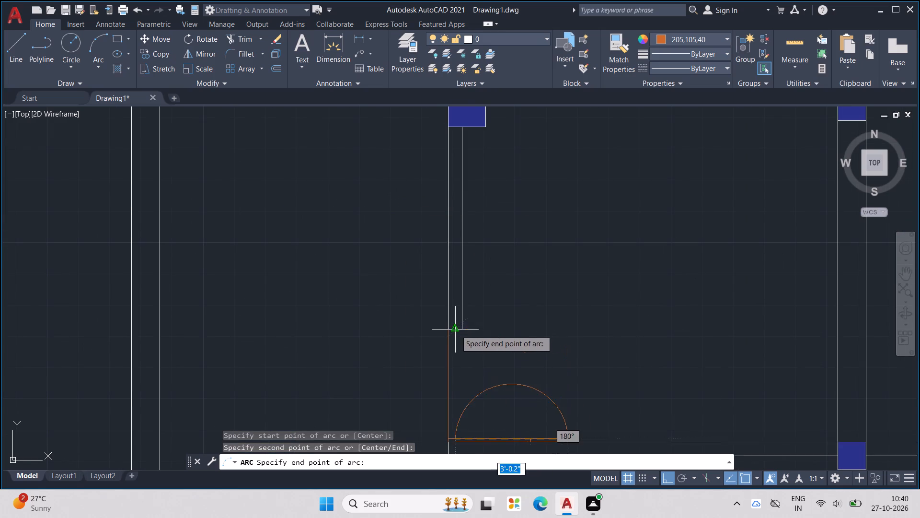
pyautogui.click(456, 330)
pyautogui.scroll(-3, 543, 335)
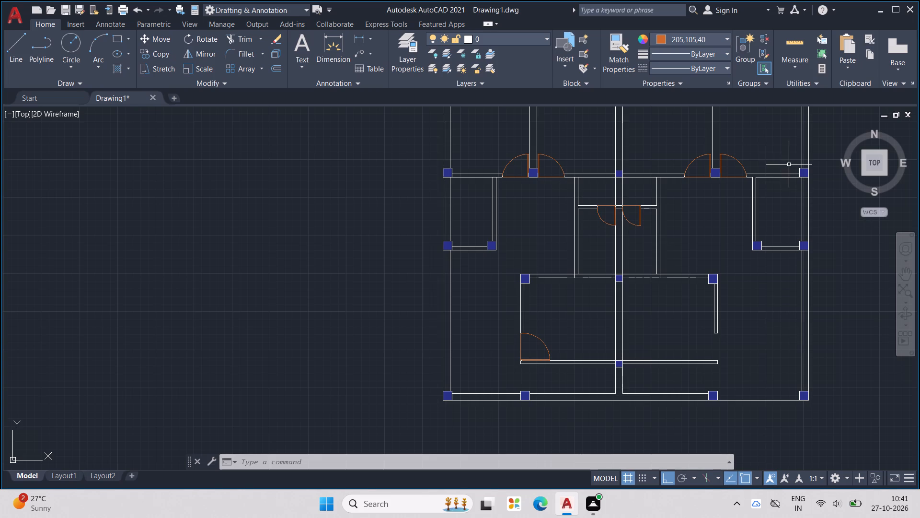
# At the lower-right opening, draw a 2' leaf side leftward along the horizontal wall's top edge, starting about 2.3" from its end.
pyautogui.scroll(-2, 789, 166)
pyautogui.moveTo(770, 196); pyautogui.dragTo(737, 215, button='middle')
pyautogui.scroll(2, 712, 246)
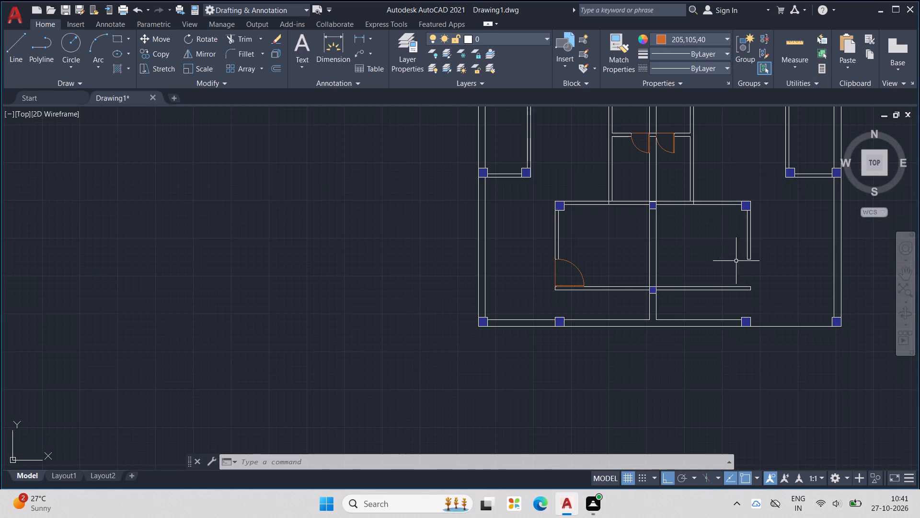
pyautogui.press('Escape')
pyautogui.press('Escape')
pyautogui.press('Escape')
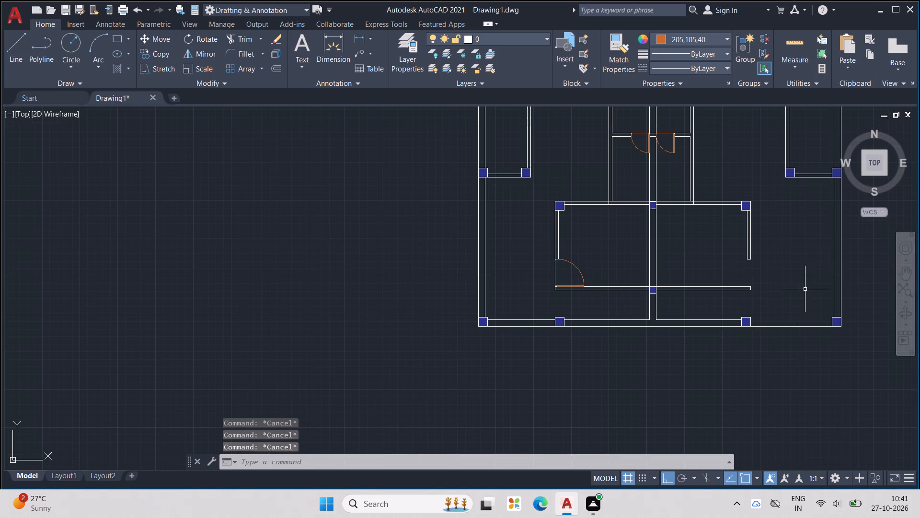
pyautogui.press('l')
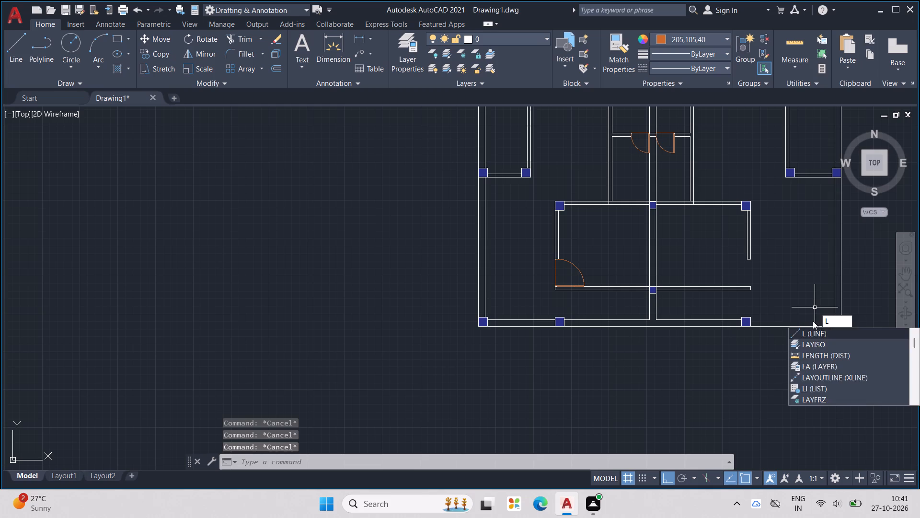
pyautogui.press('Return')
pyautogui.scroll(1, 782, 313)
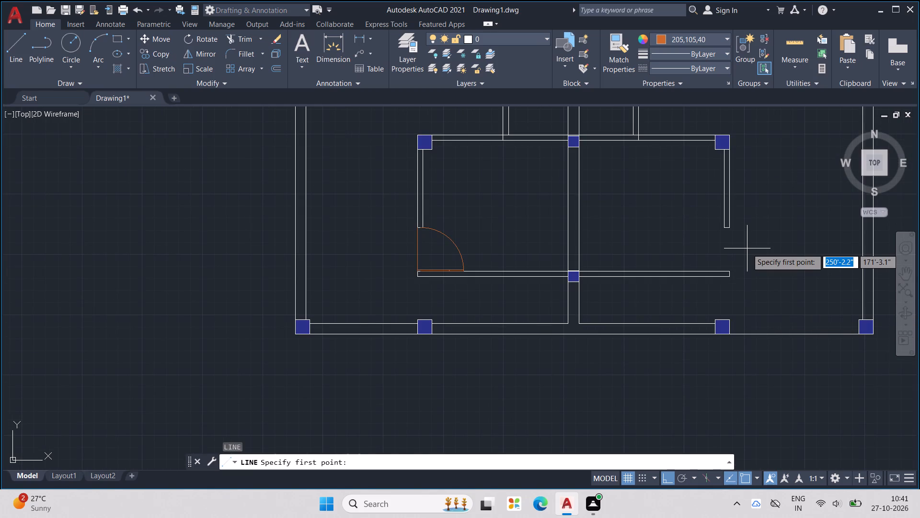
pyautogui.scroll(1, 740, 263)
pyautogui.scroll(2, 715, 211)
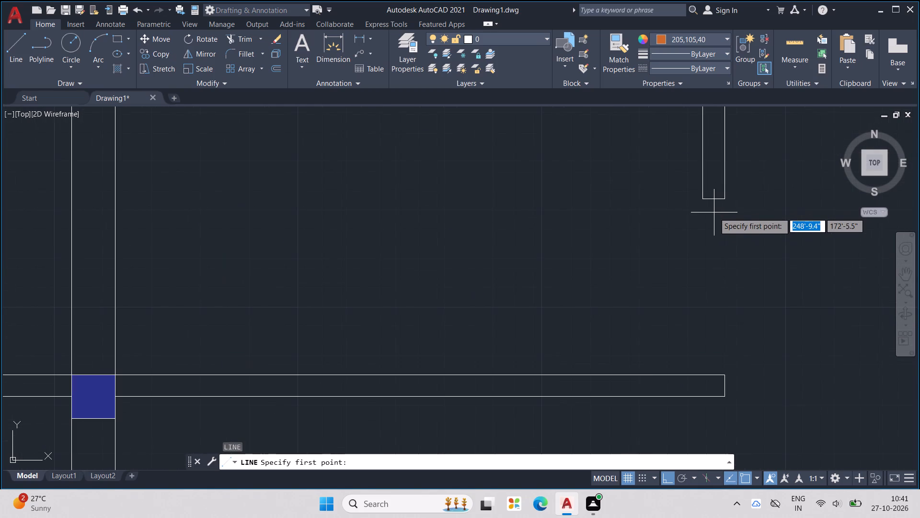
pyautogui.click(713, 375)
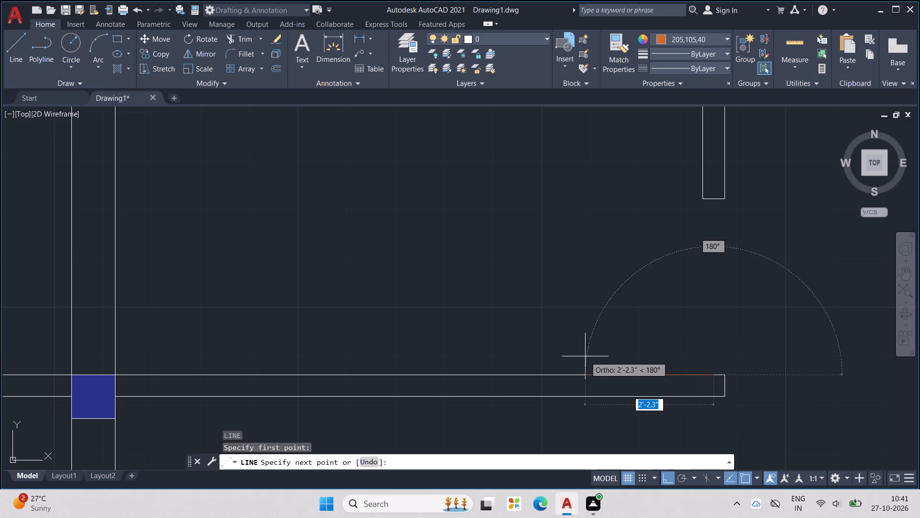
pyautogui.write("2'")
pyautogui.press('Return')
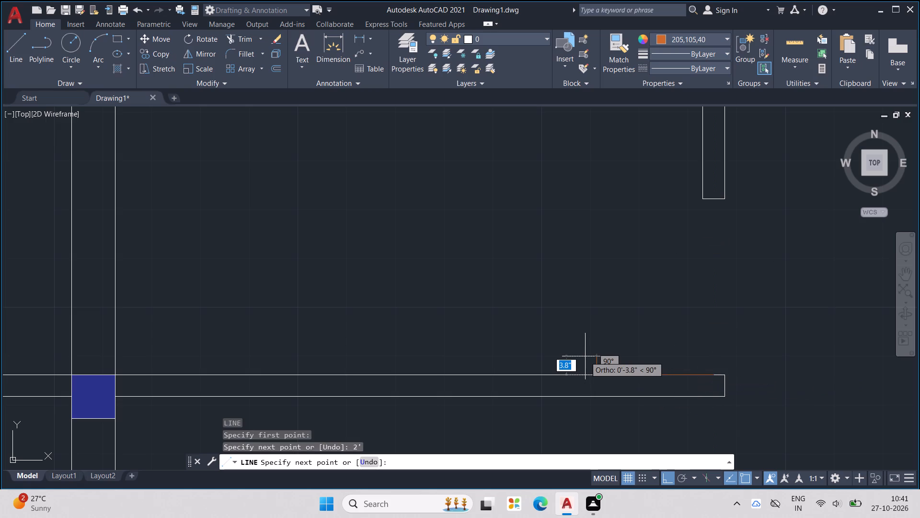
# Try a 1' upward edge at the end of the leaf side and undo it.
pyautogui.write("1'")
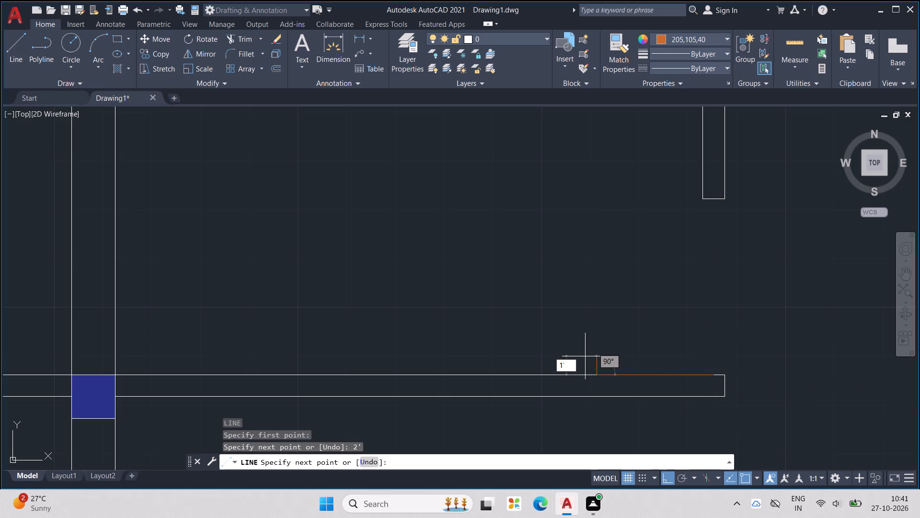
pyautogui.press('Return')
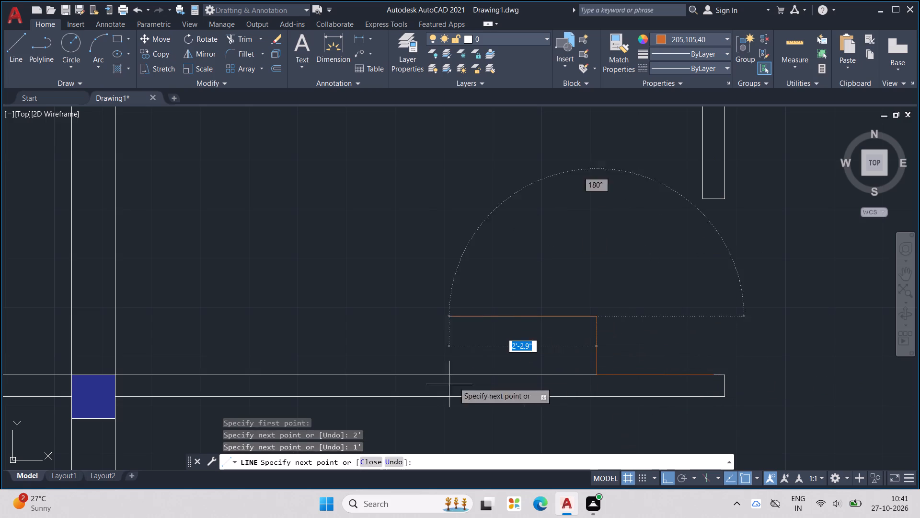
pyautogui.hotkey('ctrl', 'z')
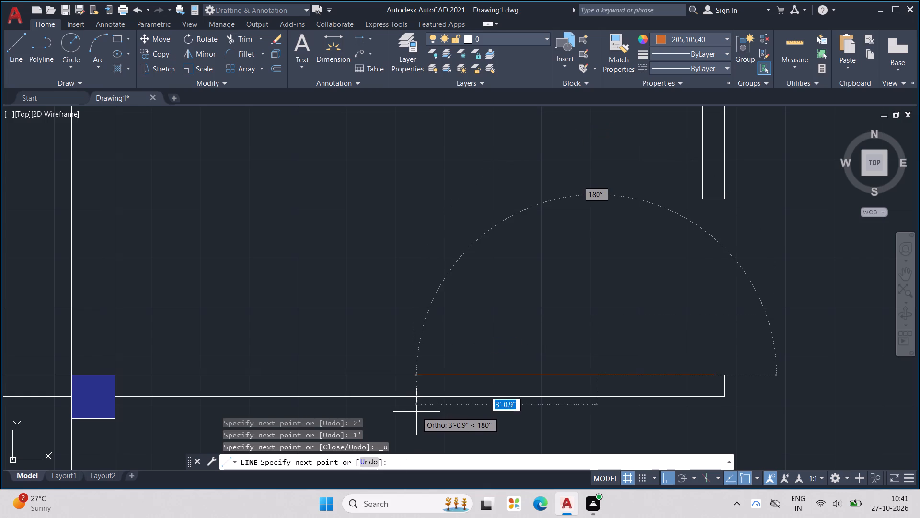
# Extend the leaf side 1' further leftward along the wall and add a 1" upward end edge.
pyautogui.write("1'")
pyautogui.press('Return')
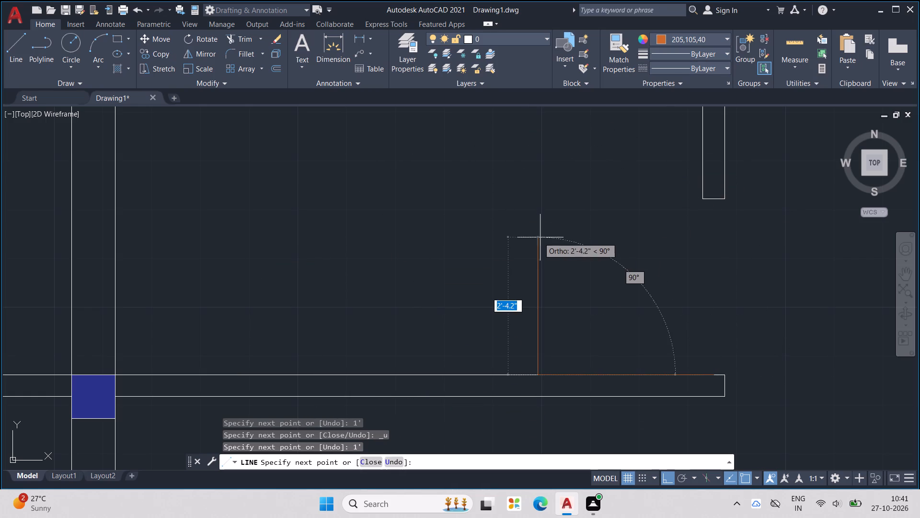
pyautogui.write('1"')
pyautogui.press('Return')
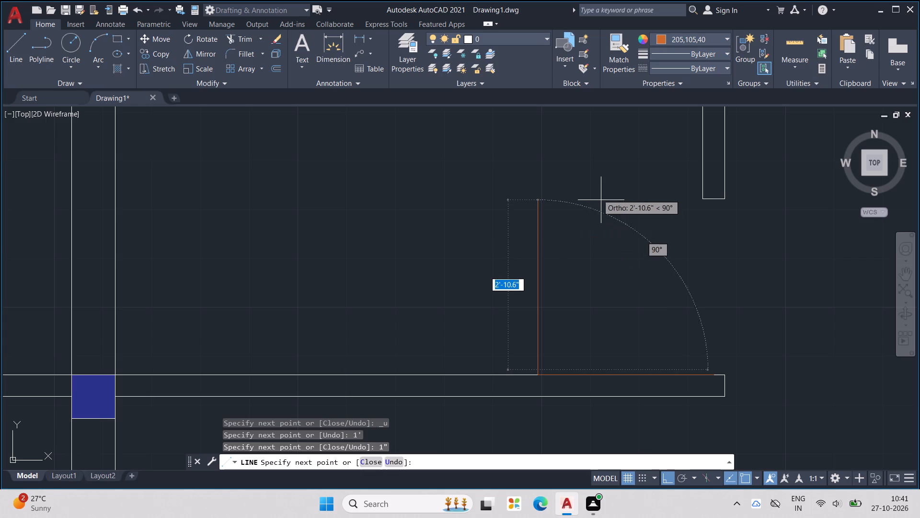
# Draw the leaf's upper side back rightward to the wall end's level and close it down to the wall corner.
pyautogui.scroll(2, 716, 363)
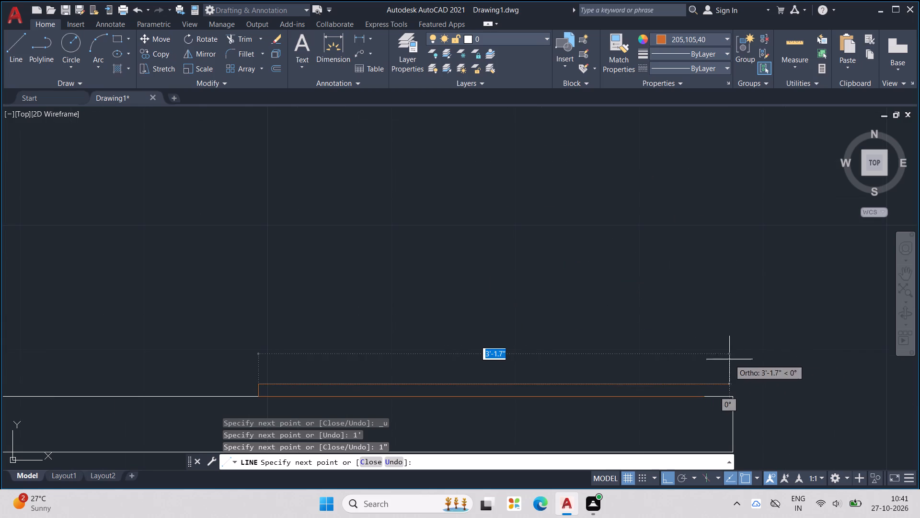
pyautogui.scroll(1, 736, 392)
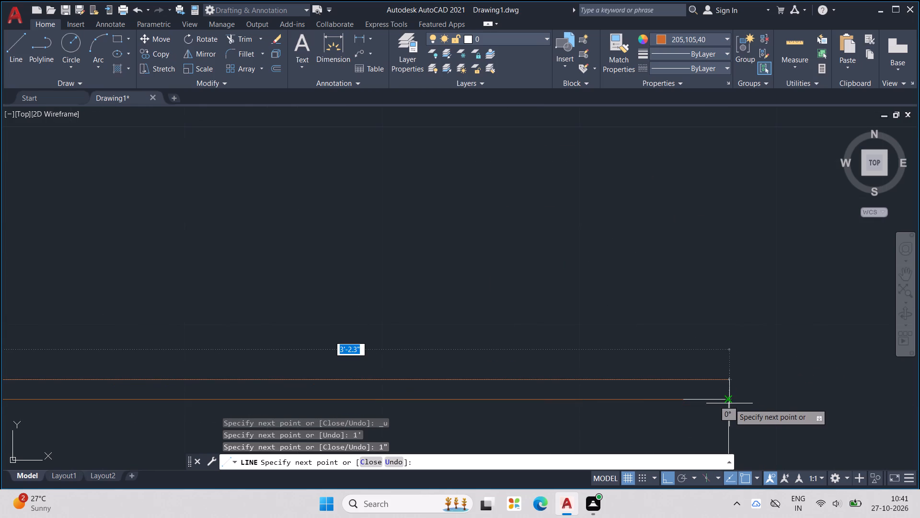
pyautogui.click(728, 379)
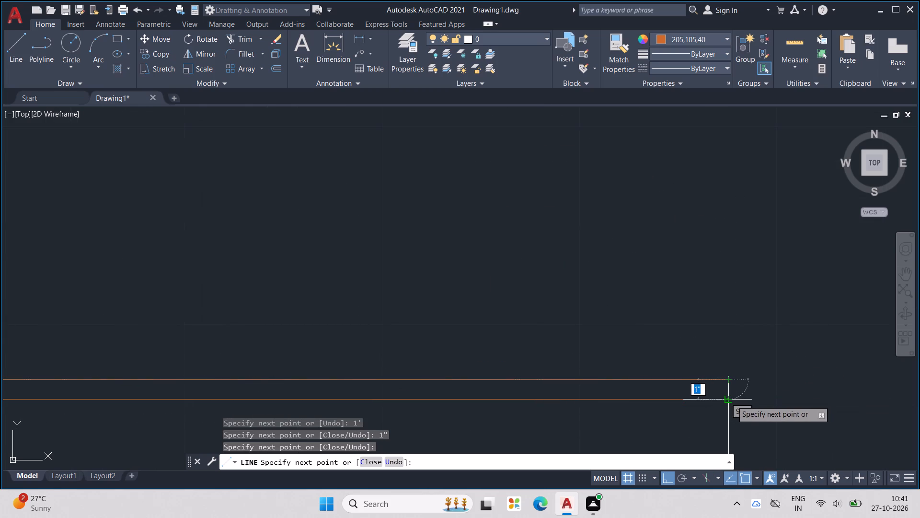
pyautogui.click(732, 400)
pyautogui.press('Escape')
pyautogui.press('Escape')
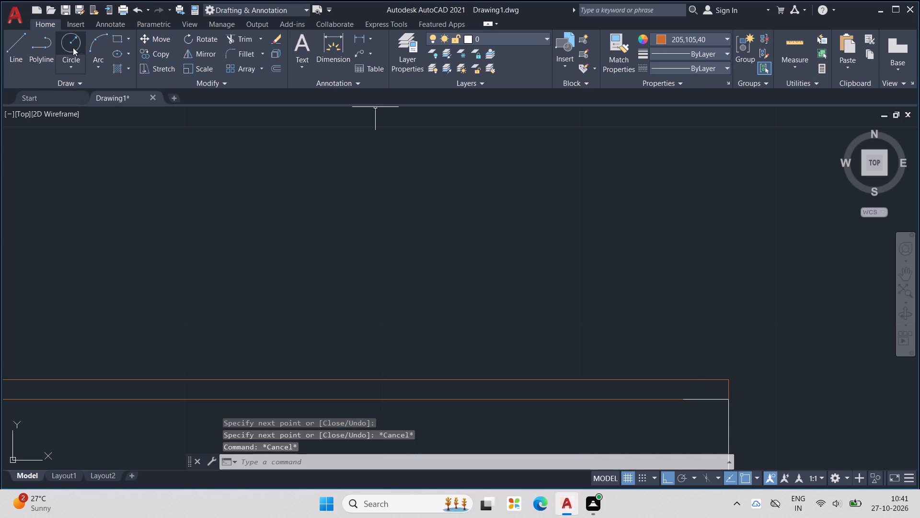
# Draw the threshold line, about 2'-11.6" long, from the leaf's upper corner at the wall end up to the vertical wall's outer corner.
pyautogui.scroll(-2, 452, 328)
pyautogui.scroll(-3, 609, 340)
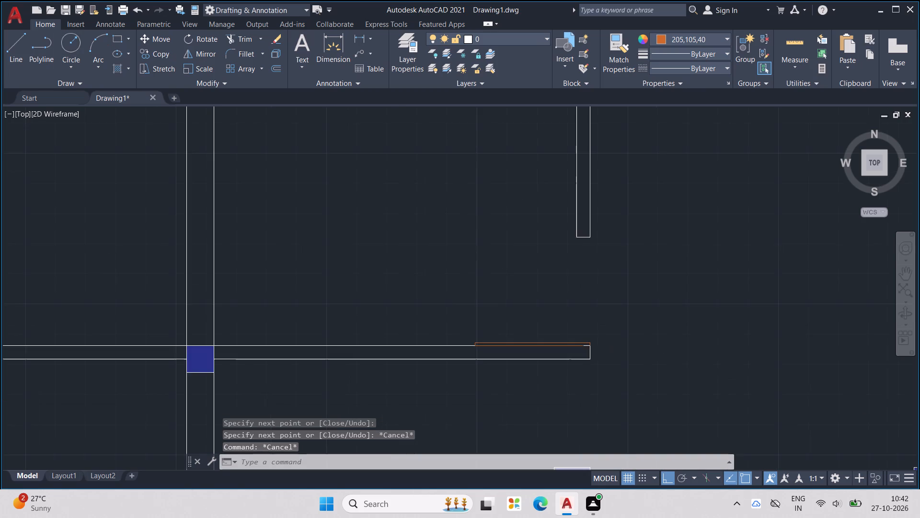
pyautogui.press('Escape')
pyautogui.press('Escape')
pyautogui.press('l')
pyautogui.press('Return')
pyautogui.scroll(2, 593, 328)
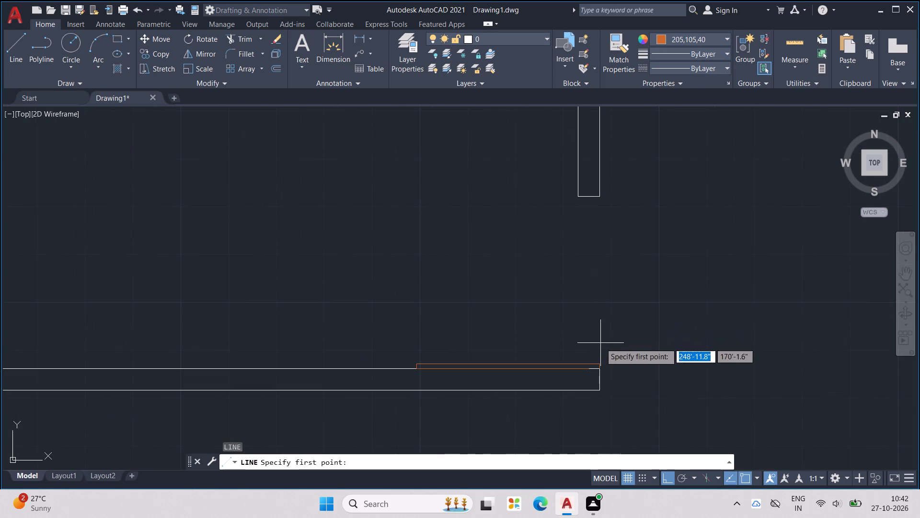
pyautogui.scroll(2, 602, 366)
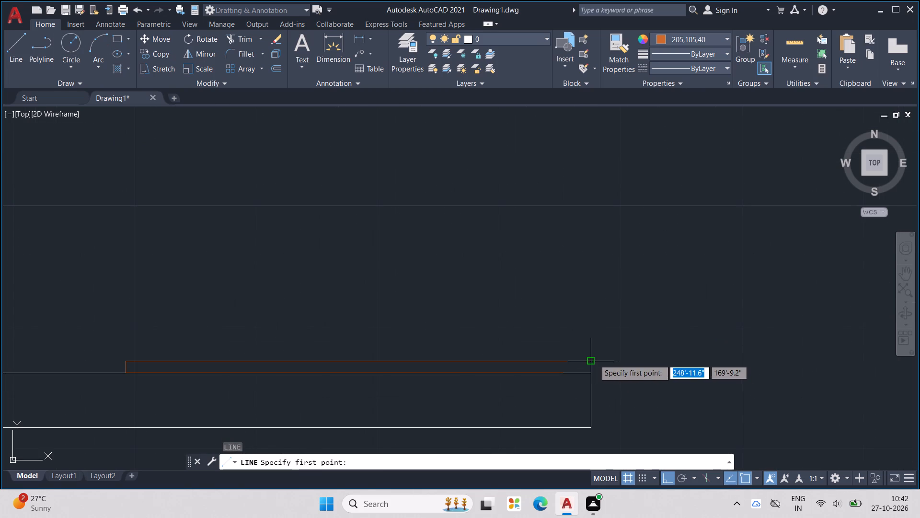
pyautogui.moveTo(594, 360); pyautogui.dragTo(593, 351)
pyautogui.scroll(-3, 593, 267)
pyautogui.moveTo(593, 194); pyautogui.dragTo(601, 270, button='middle')
pyautogui.scroll(-1, 601, 270)
pyautogui.scroll(2, 603, 268)
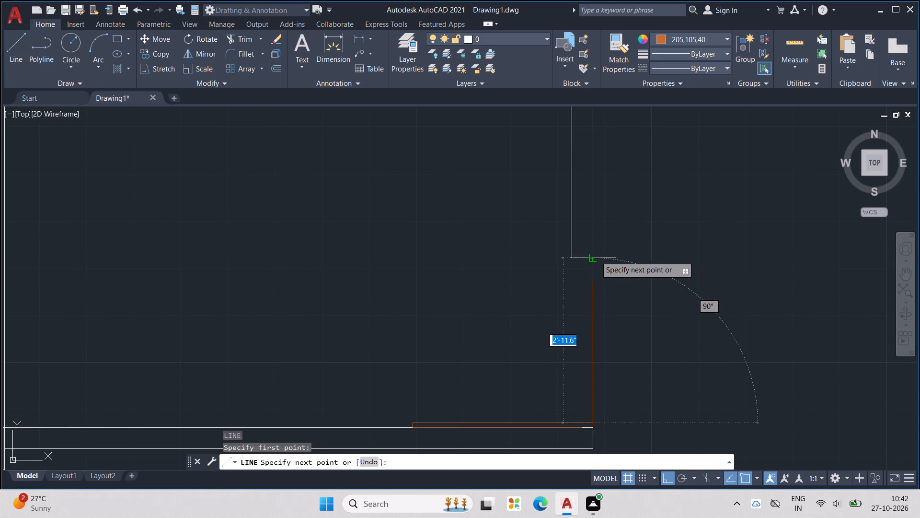
pyautogui.click(594, 257)
pyautogui.press('Escape')
pyautogui.press('Escape')
pyautogui.press('Escape')
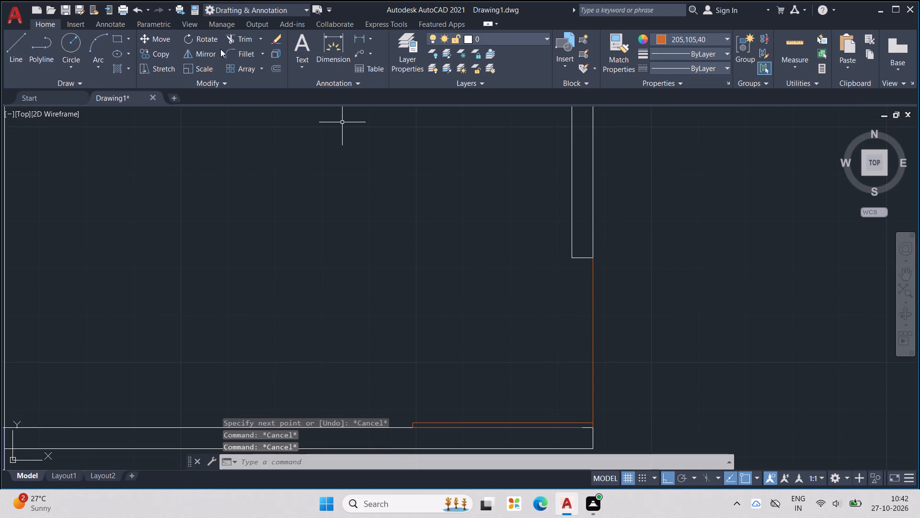
# Draw the lower-right door's swing arc from the leaf's free end through its upper corner to the midpoint of the vertical wall's end.
pyautogui.click(102, 34)
pyautogui.scroll(-2, 275, 168)
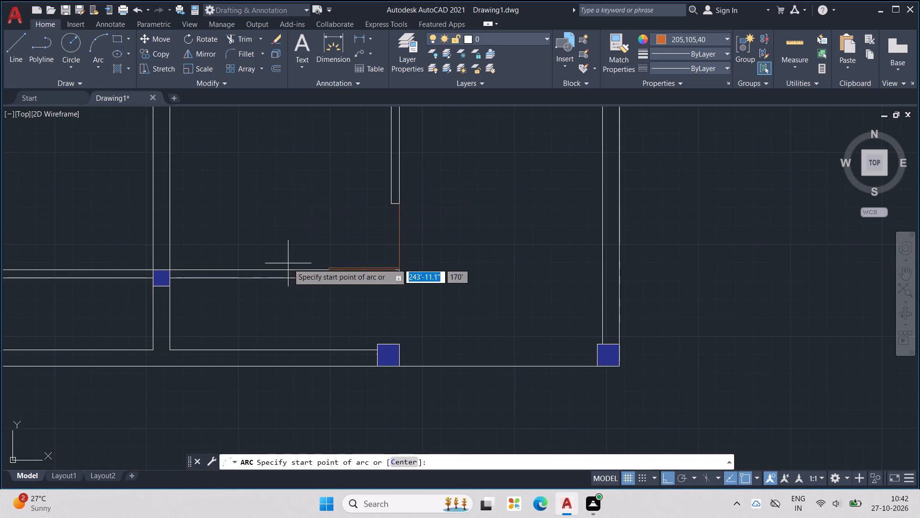
pyautogui.moveTo(314, 254); pyautogui.dragTo(548, 284, button='middle')
pyautogui.scroll(6, 560, 315)
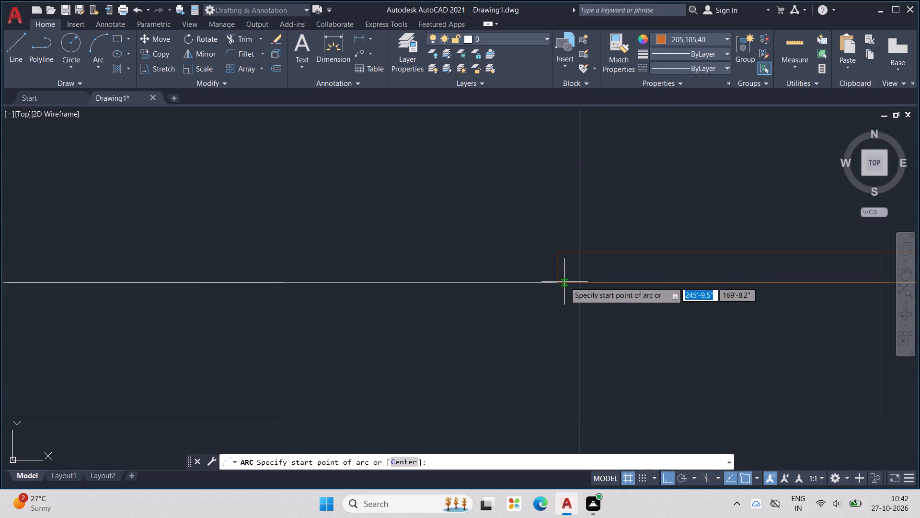
pyautogui.click(560, 283)
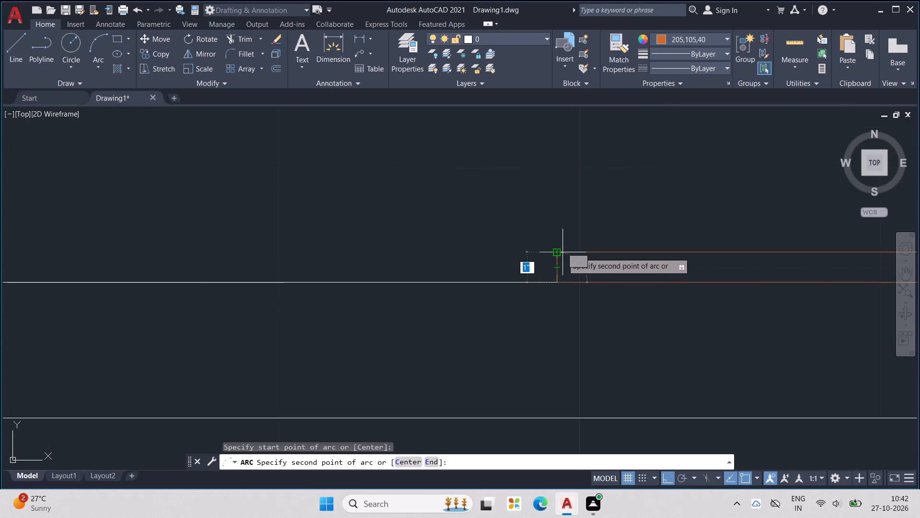
pyautogui.click(563, 251)
pyautogui.moveTo(563, 251); pyautogui.dragTo(441, 349, button='middle')
pyautogui.scroll(-1, 562, 251)
pyautogui.scroll(-3, 441, 349)
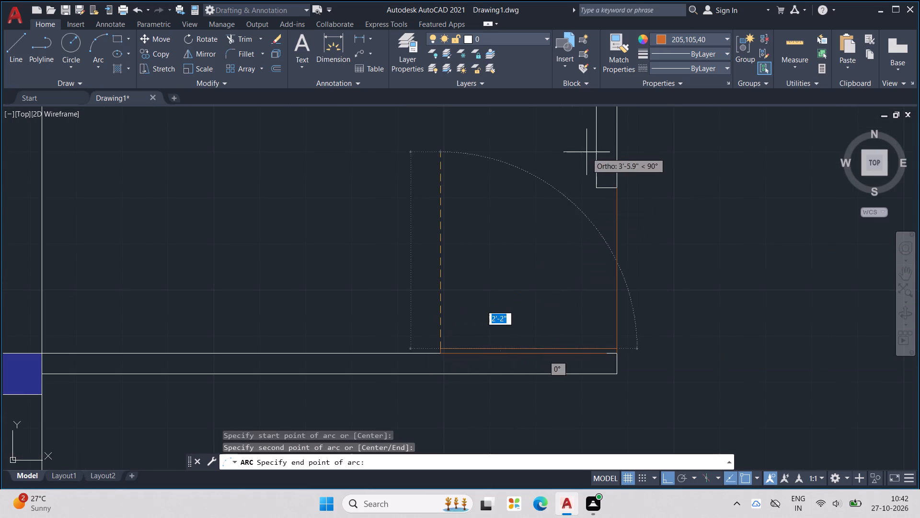
pyautogui.click(609, 187)
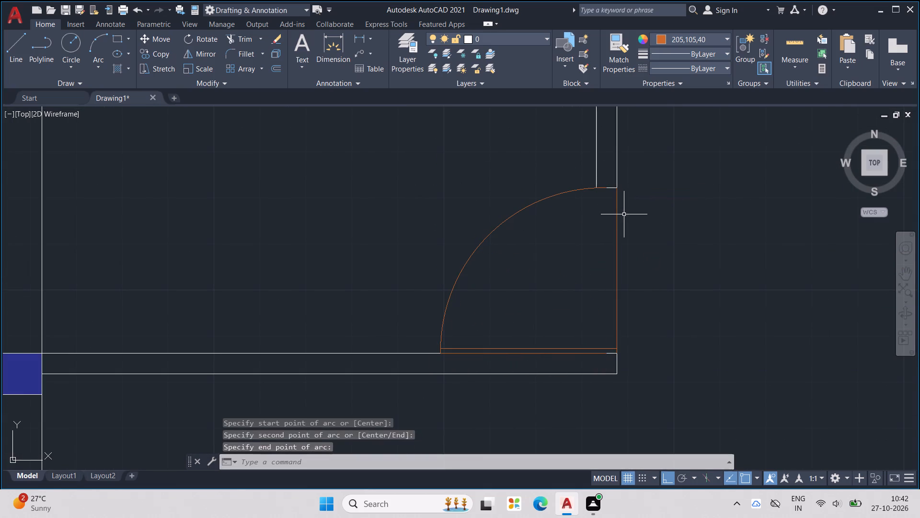
pyautogui.press('Escape')
pyautogui.press('Escape')
# Examine the whole mirrored floor plan and its doors.
pyautogui.scroll(-5, 636, 213)
pyautogui.moveTo(660, 228); pyautogui.dragTo(670, 254, button='middle')
pyautogui.press('Escape')
pyautogui.press('Escape')
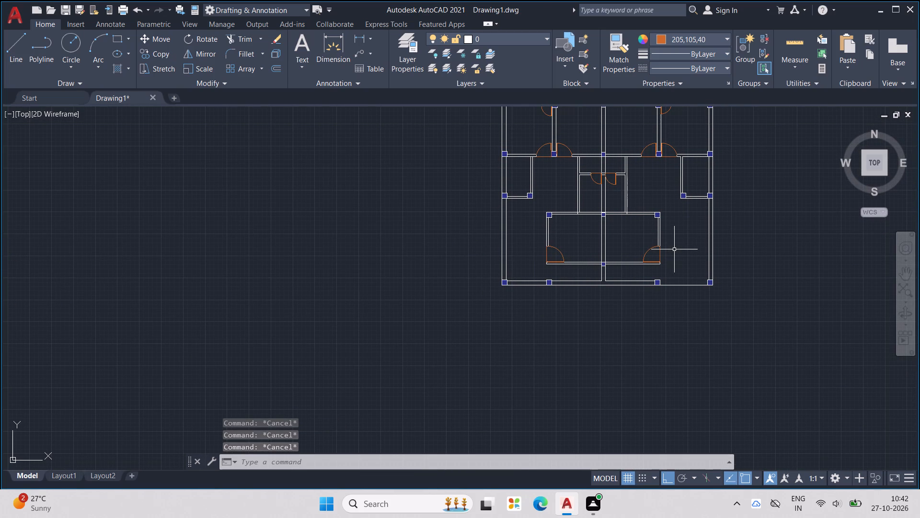
pyautogui.scroll(-1, 538, 0)
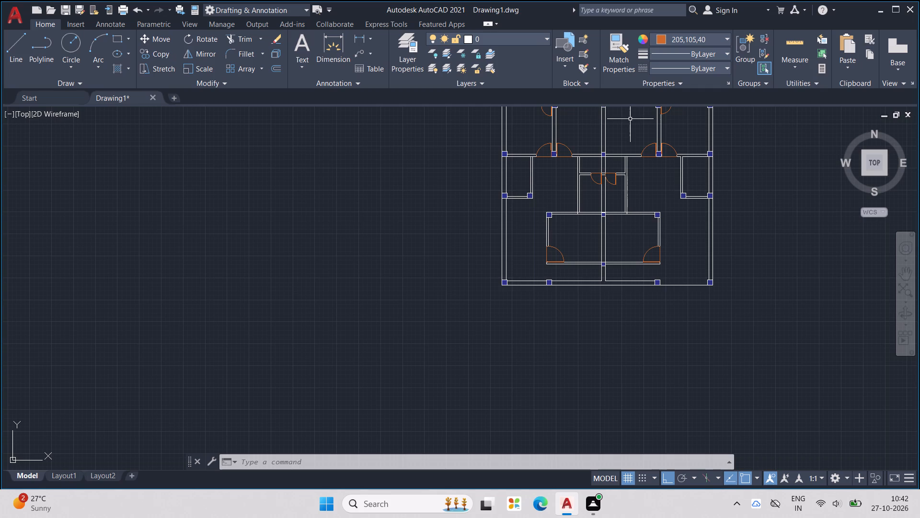
pyautogui.scroll(-1, 630, 118)
pyautogui.moveTo(627, 132); pyautogui.dragTo(596, 221, button='middle')
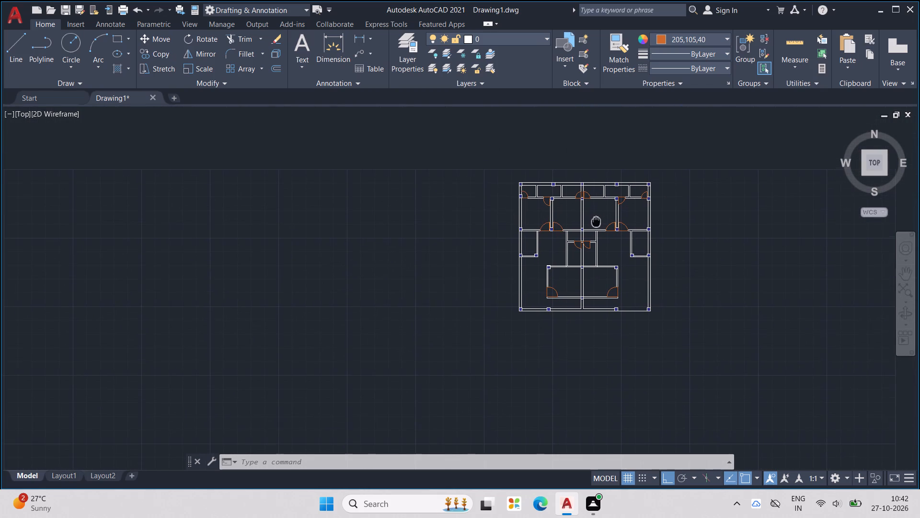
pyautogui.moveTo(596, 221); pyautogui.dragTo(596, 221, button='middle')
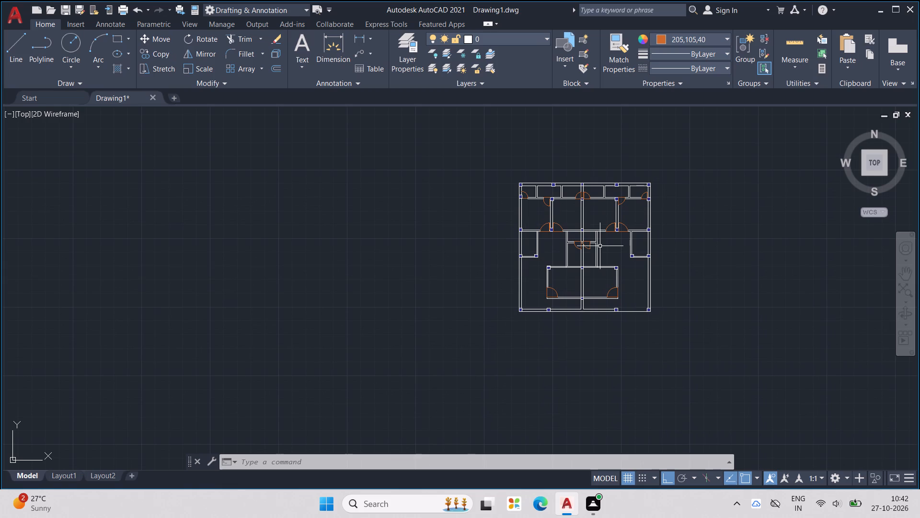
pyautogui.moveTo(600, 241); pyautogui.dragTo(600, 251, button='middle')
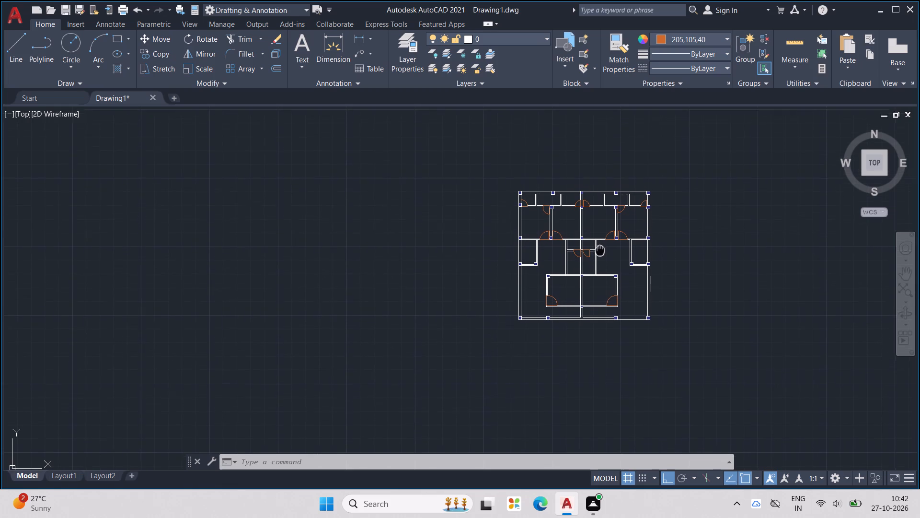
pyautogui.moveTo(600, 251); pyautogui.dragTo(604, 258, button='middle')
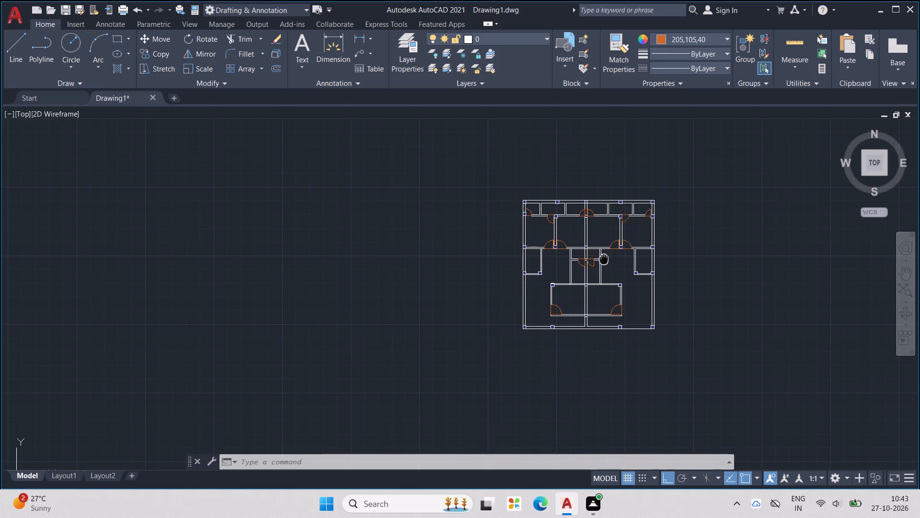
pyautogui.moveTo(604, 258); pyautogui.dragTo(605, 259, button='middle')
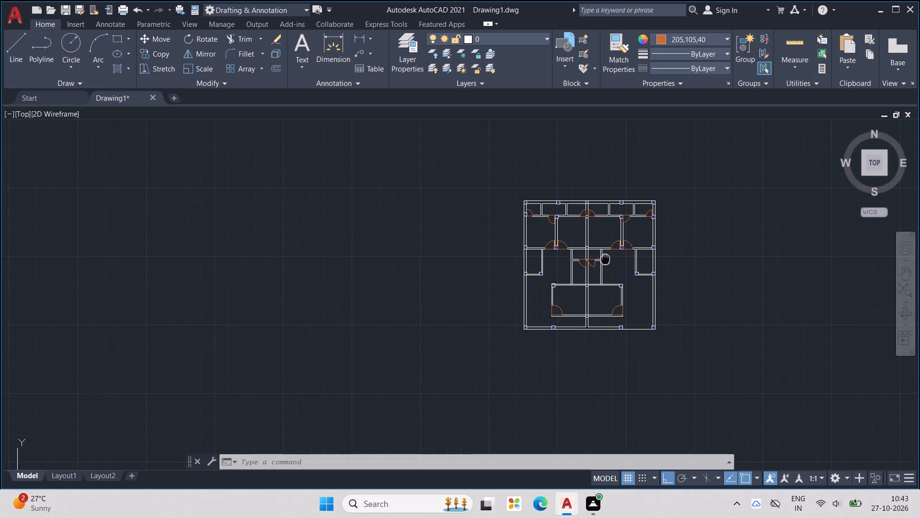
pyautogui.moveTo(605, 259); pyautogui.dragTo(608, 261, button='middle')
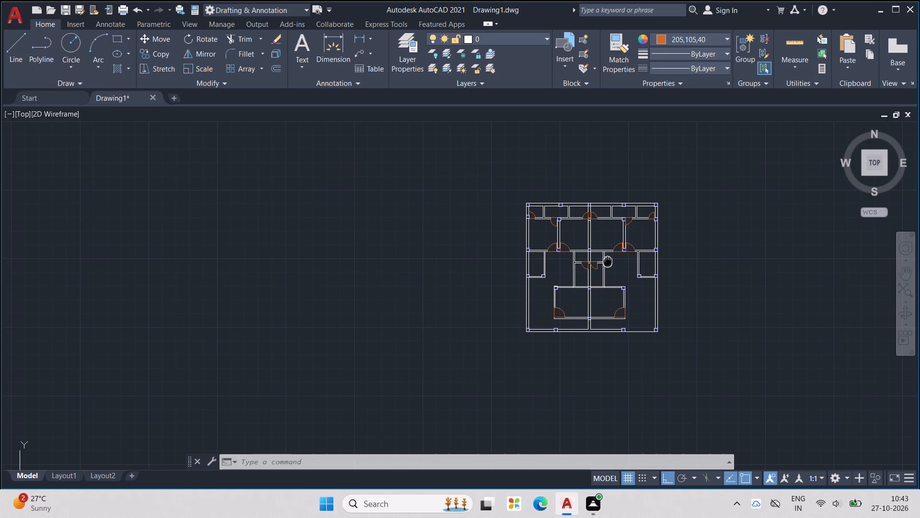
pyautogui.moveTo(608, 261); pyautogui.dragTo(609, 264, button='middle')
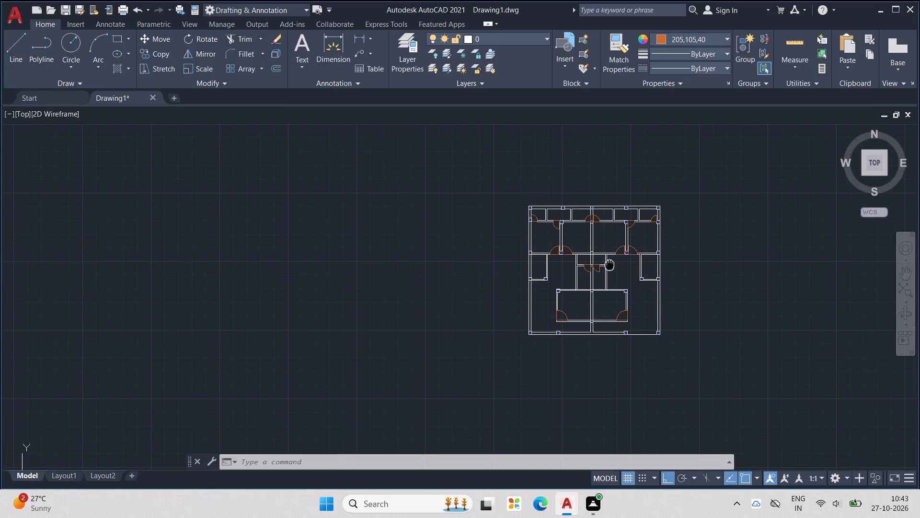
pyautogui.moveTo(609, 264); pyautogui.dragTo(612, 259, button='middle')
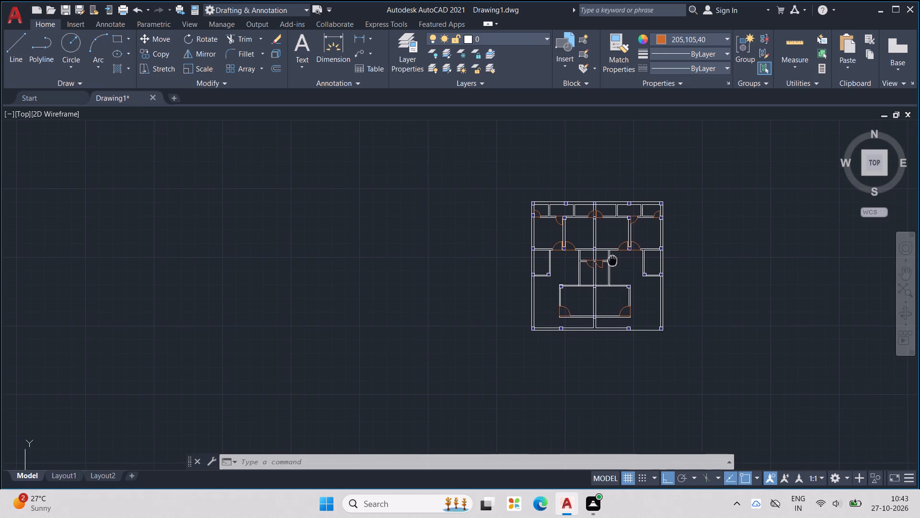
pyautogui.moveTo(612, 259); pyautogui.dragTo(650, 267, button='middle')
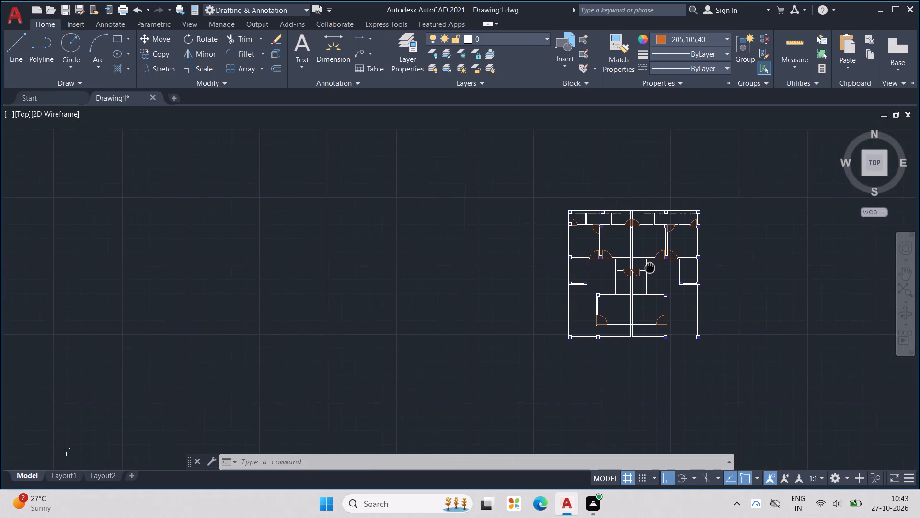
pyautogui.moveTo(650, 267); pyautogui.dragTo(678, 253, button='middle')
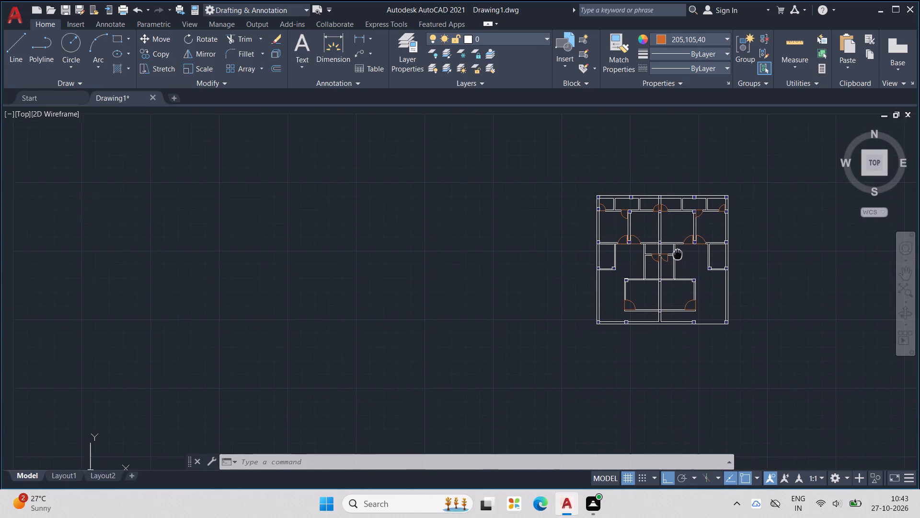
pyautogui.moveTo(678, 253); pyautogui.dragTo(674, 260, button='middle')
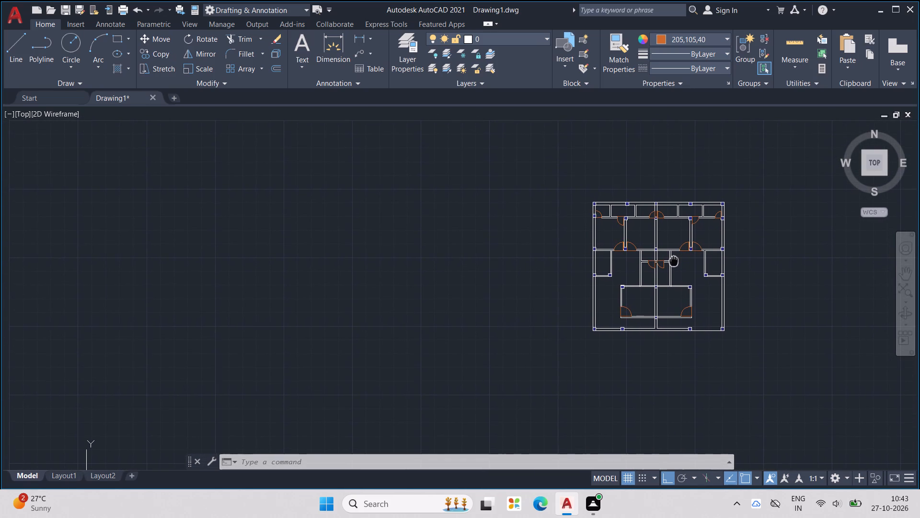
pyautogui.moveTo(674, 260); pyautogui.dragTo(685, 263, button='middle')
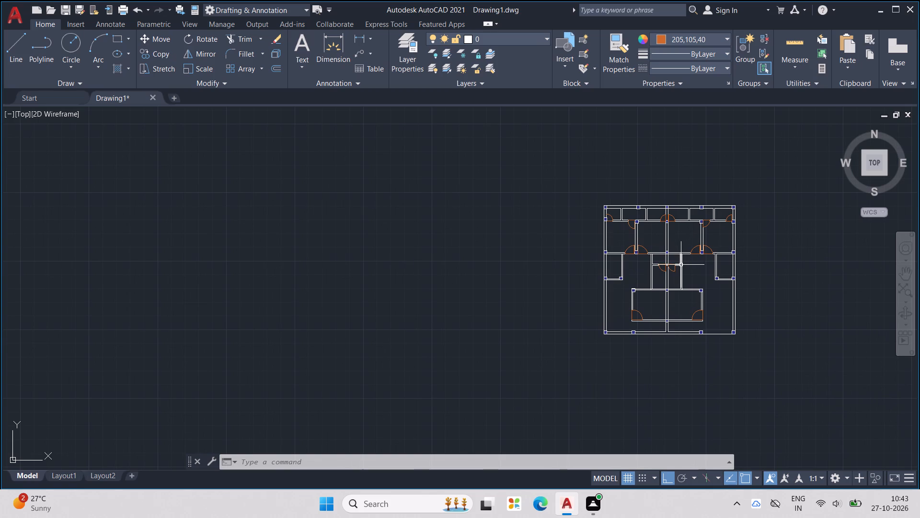
# Trim the bottom outer wall's inner line between the lower-left corner column and the next column.
pyautogui.scroll(2, 665, 311)
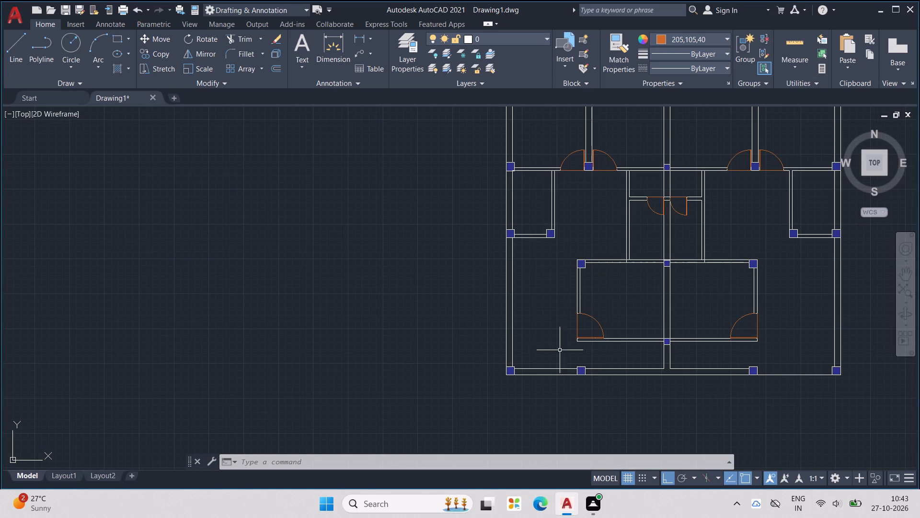
pyautogui.press('Escape')
pyautogui.press('Escape')
pyautogui.press('Escape')
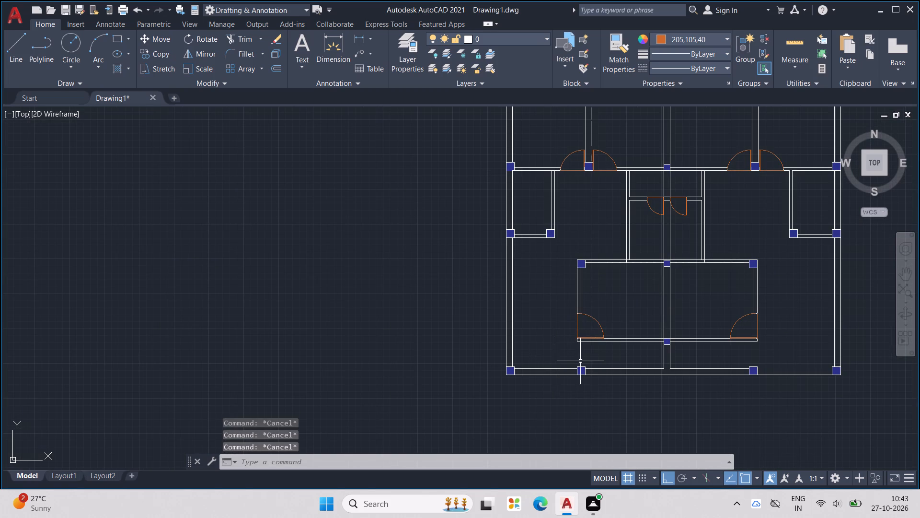
pyautogui.press('Escape')
pyautogui.press('Escape')
pyautogui.press('Escape')
pyautogui.press('Escape')
pyautogui.press('Escape')
pyautogui.write('TR')
pyautogui.press('Return')
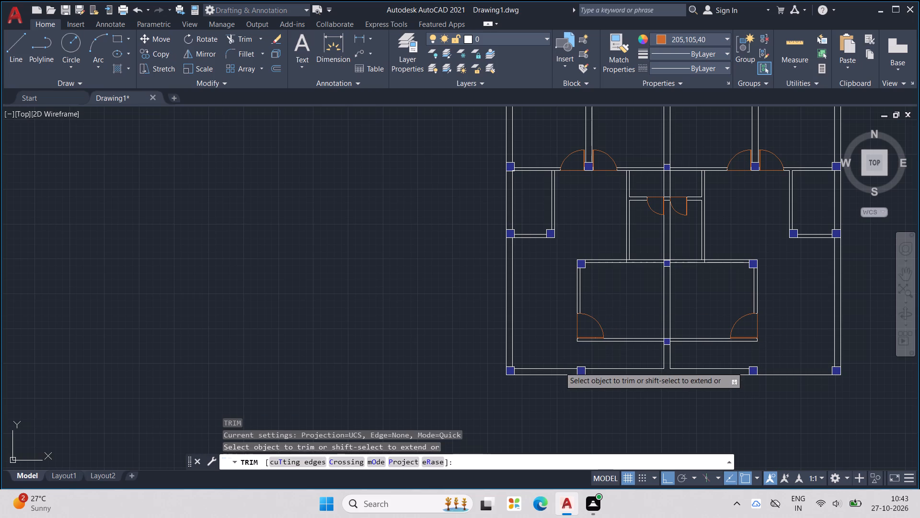
pyautogui.click(560, 367)
pyautogui.click(560, 369)
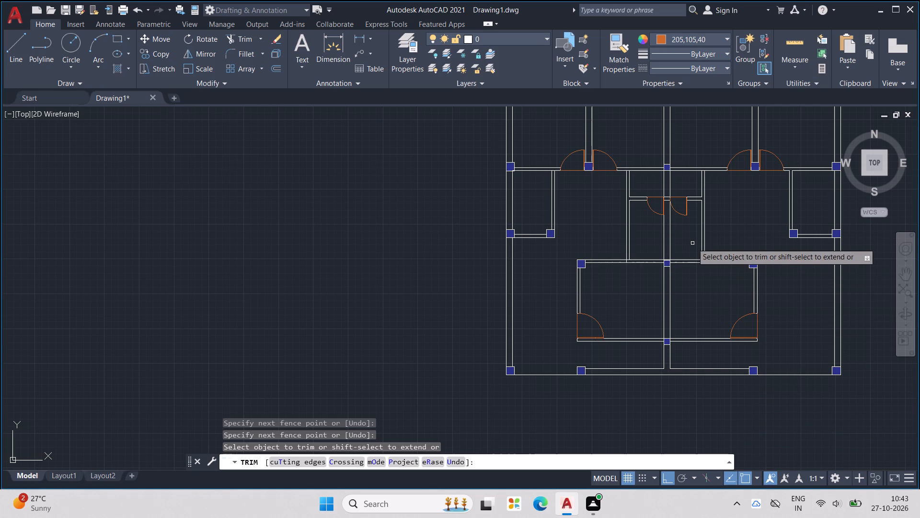
# Trim the short horizontal wall lines crossing the central dividing wall between the two small facing doors.
pyautogui.scroll(1, 651, 227)
pyautogui.scroll(2, 674, 182)
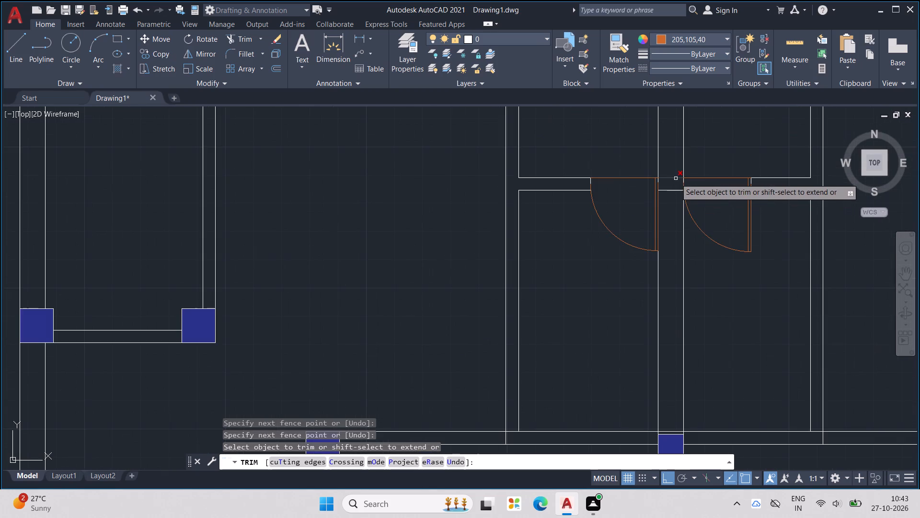
pyautogui.scroll(1, 675, 178)
pyautogui.moveTo(667, 169); pyautogui.dragTo(664, 214)
pyautogui.scroll(-2, 670, 212)
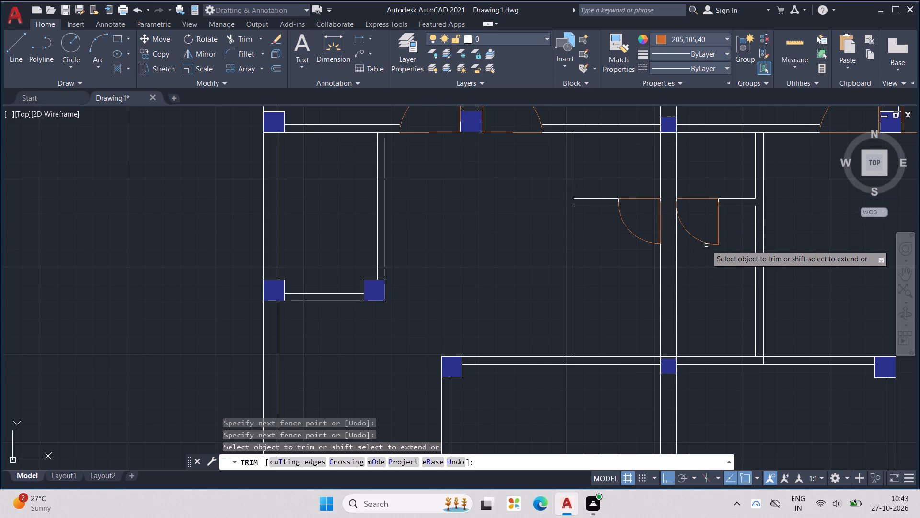
pyautogui.scroll(-3, 709, 240)
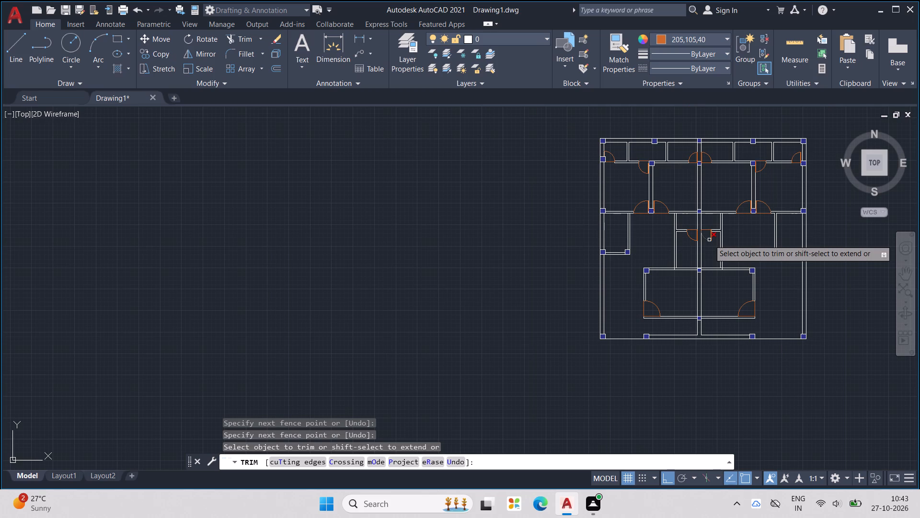
pyautogui.scroll(-2, 709, 240)
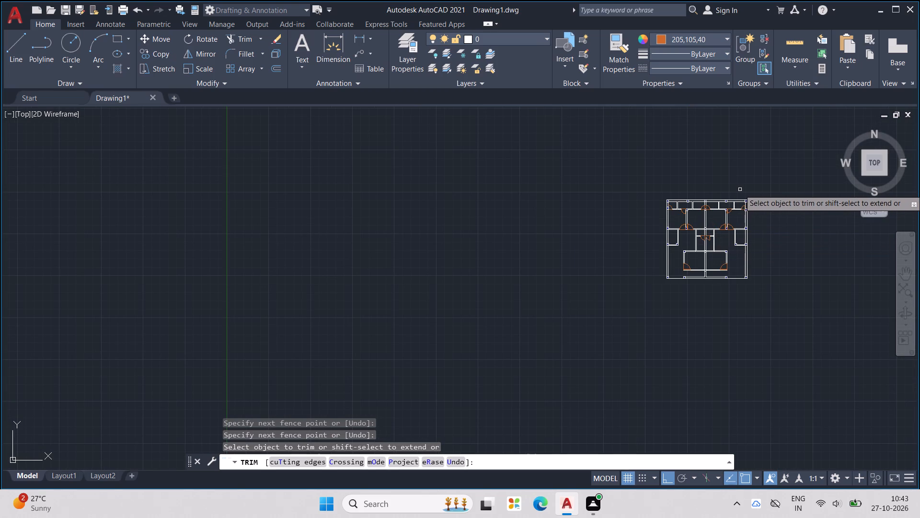
pyautogui.moveTo(742, 205); pyautogui.dragTo(593, 245, button='middle')
pyautogui.scroll(2, 556, 272)
pyautogui.press('Escape')
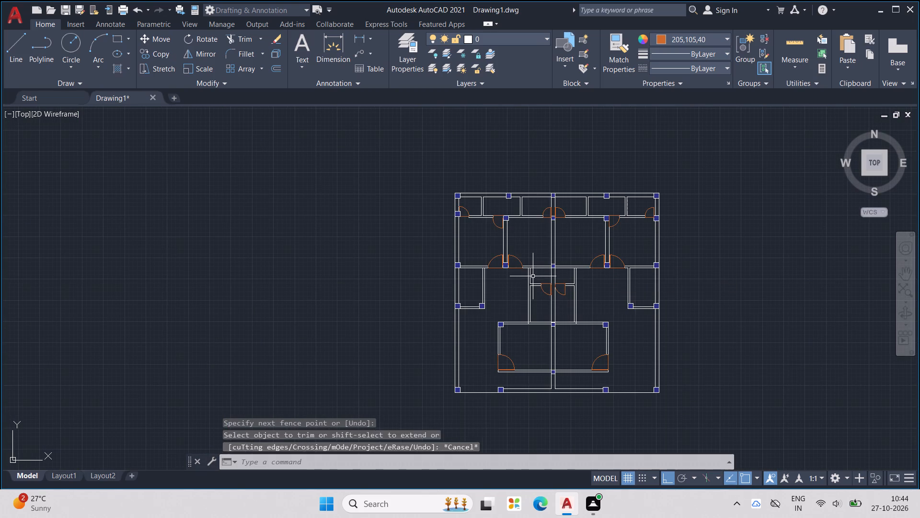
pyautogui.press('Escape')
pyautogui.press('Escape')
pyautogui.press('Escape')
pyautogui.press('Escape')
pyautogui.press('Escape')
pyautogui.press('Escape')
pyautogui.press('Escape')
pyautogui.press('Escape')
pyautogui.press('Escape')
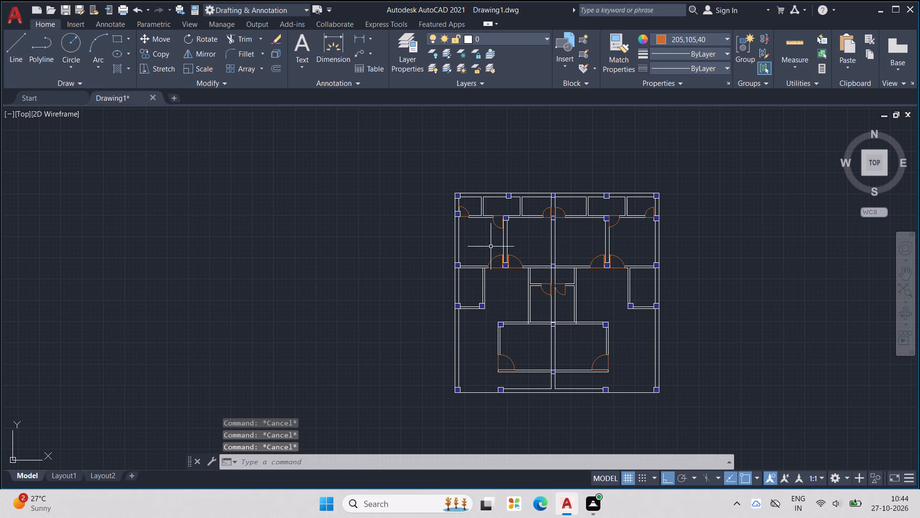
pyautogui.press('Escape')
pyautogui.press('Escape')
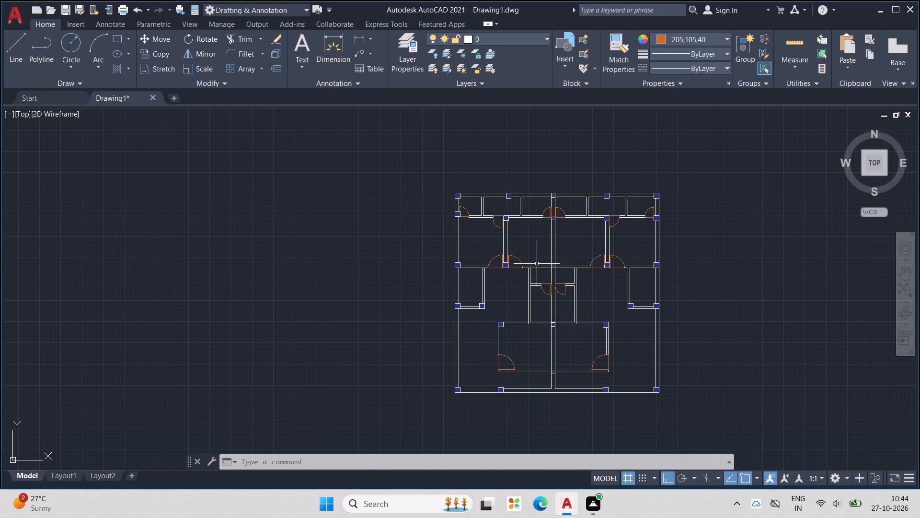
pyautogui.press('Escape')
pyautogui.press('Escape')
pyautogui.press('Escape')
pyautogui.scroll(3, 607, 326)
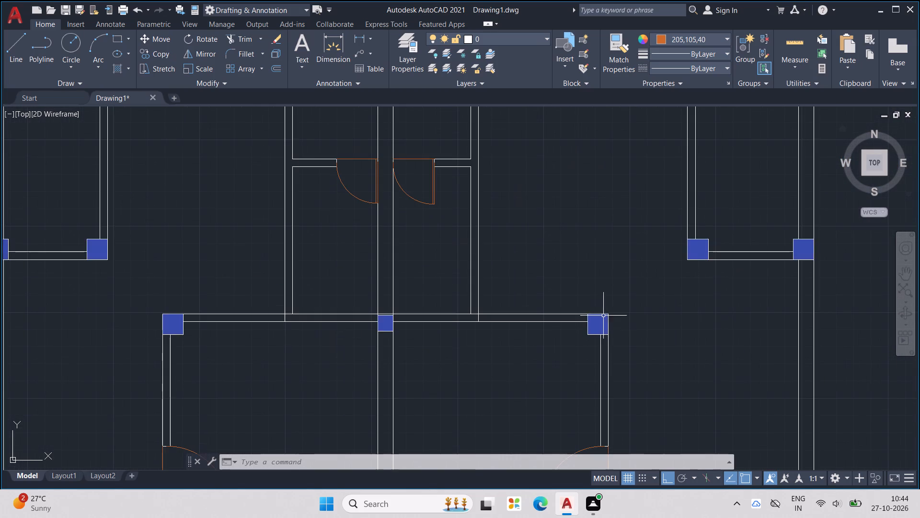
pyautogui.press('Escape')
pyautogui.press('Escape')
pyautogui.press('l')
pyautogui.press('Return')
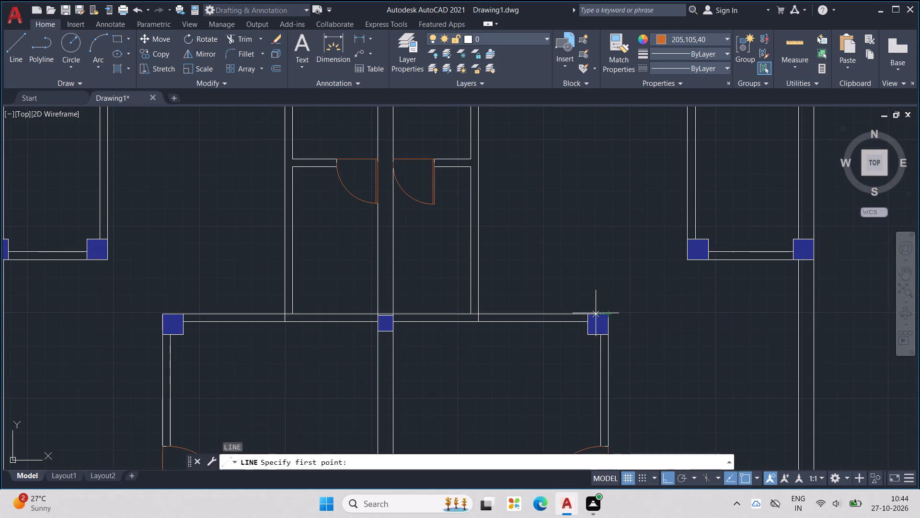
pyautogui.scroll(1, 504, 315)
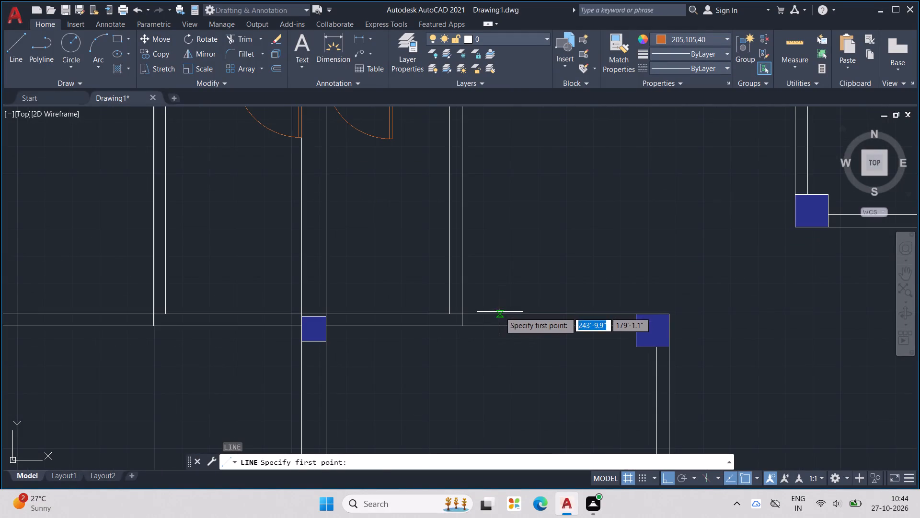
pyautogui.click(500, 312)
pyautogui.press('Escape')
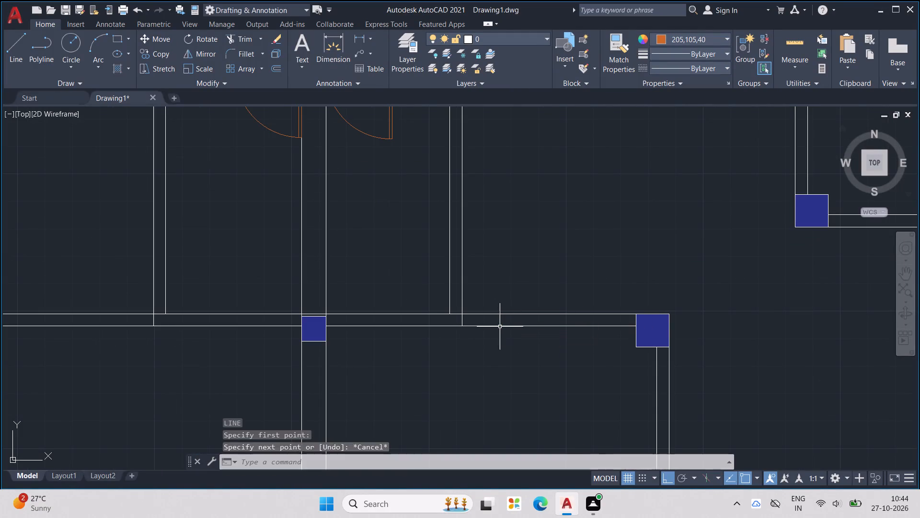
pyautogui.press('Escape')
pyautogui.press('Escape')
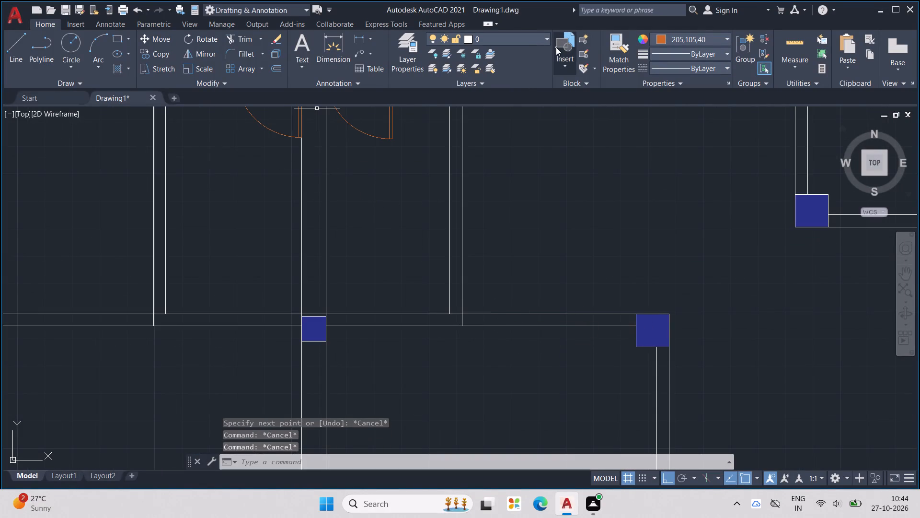
# Set the drawing colour to black (0,0,0) and draw a short vertical line across the lower-right room's top wall, between the partition and corner column.
pyautogui.click(693, 41)
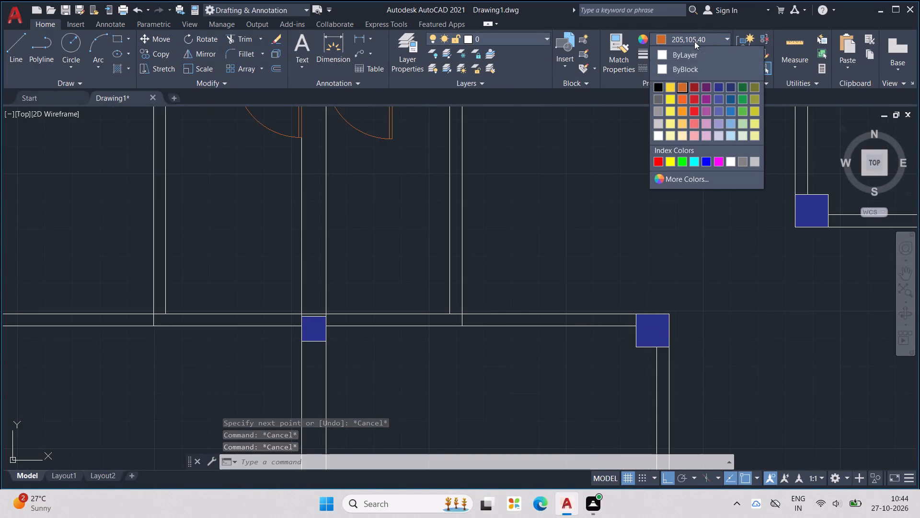
pyautogui.click(658, 85)
pyautogui.press('Escape')
pyautogui.press('Escape')
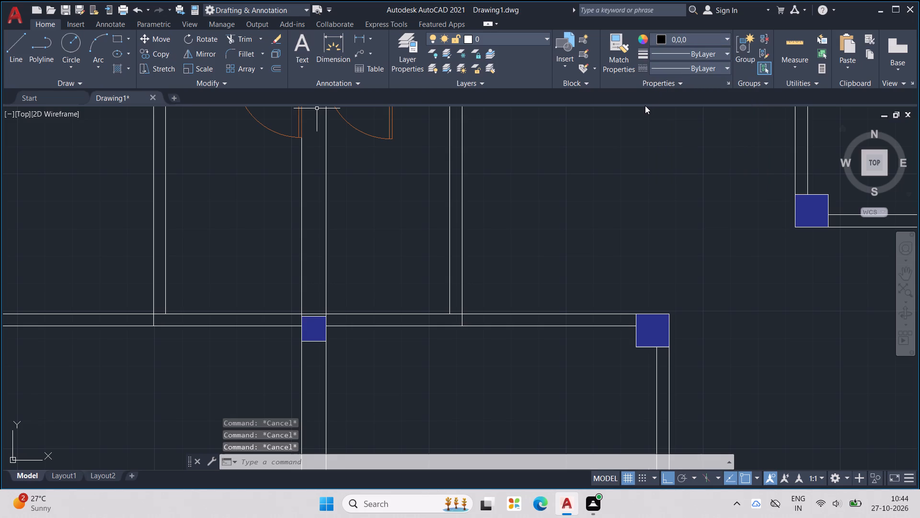
pyautogui.press('l')
pyautogui.press('Return')
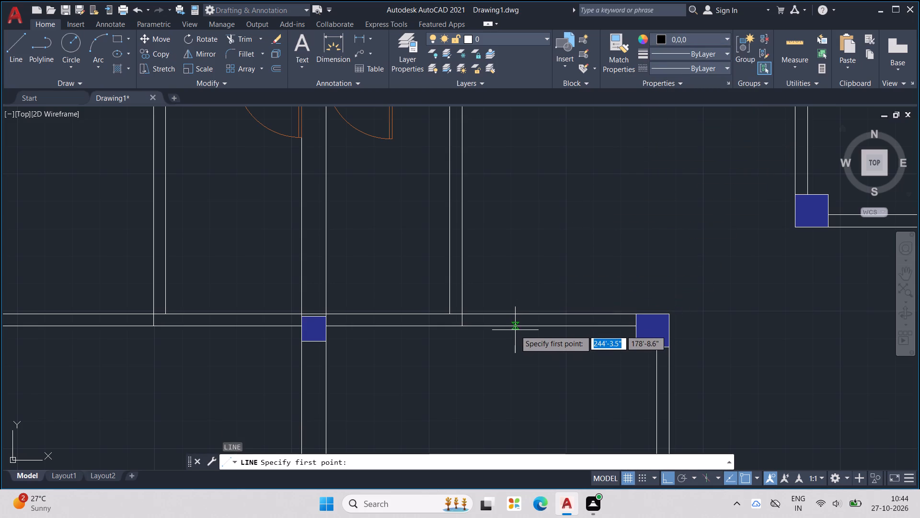
pyautogui.scroll(2, 516, 330)
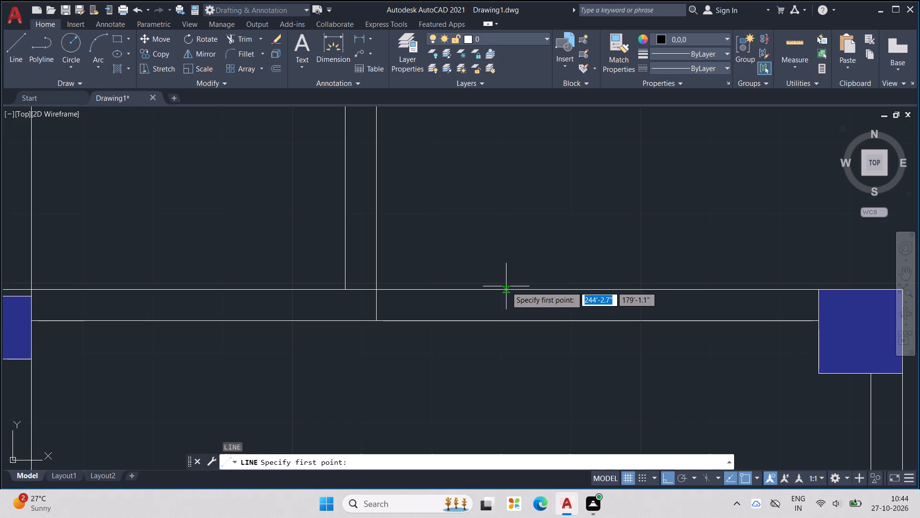
pyautogui.scroll(-2, 508, 291)
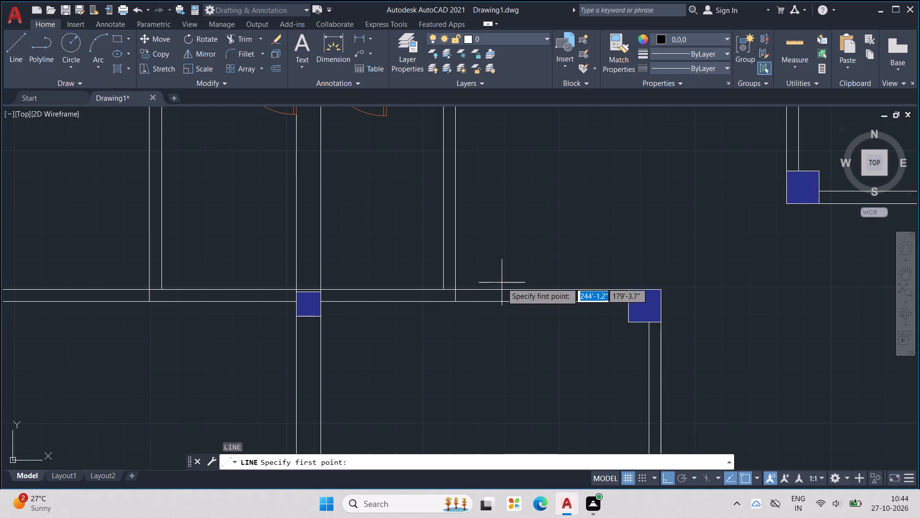
pyautogui.scroll(2, 508, 303)
pyautogui.click(505, 249)
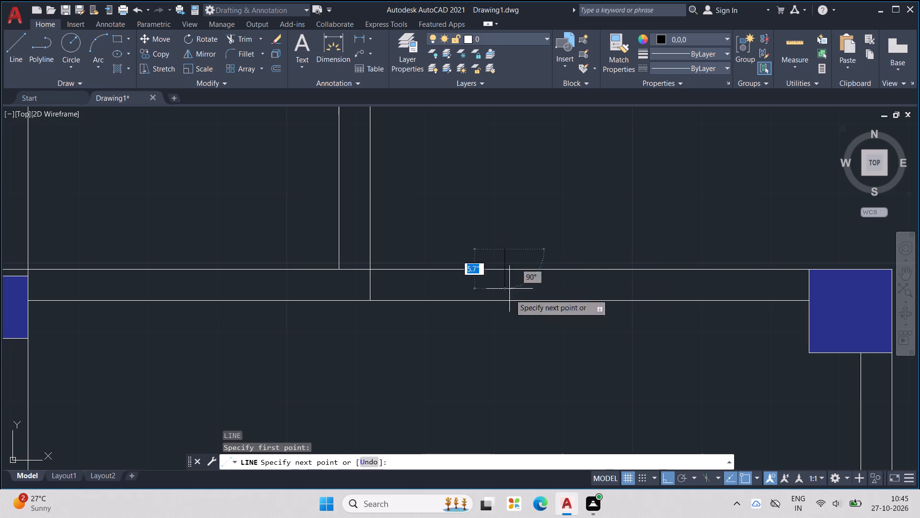
pyautogui.click(518, 345)
pyautogui.press('Escape')
pyautogui.press('Escape')
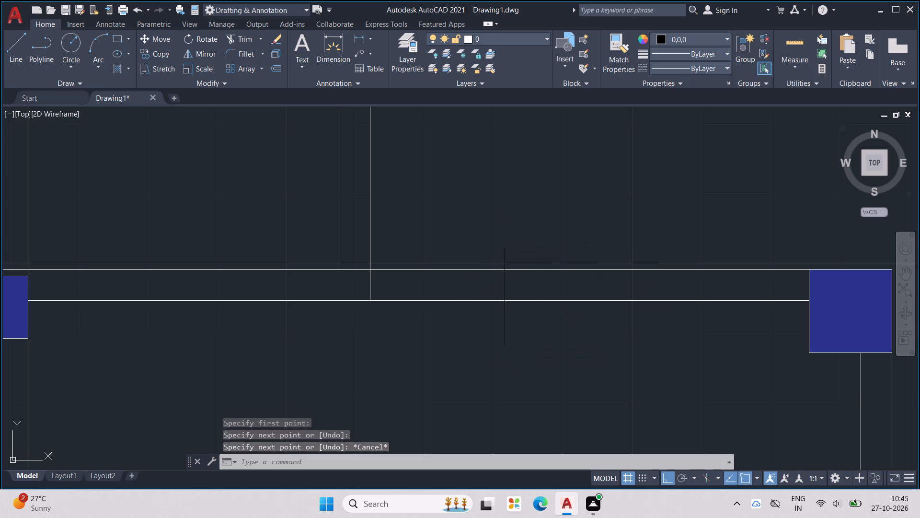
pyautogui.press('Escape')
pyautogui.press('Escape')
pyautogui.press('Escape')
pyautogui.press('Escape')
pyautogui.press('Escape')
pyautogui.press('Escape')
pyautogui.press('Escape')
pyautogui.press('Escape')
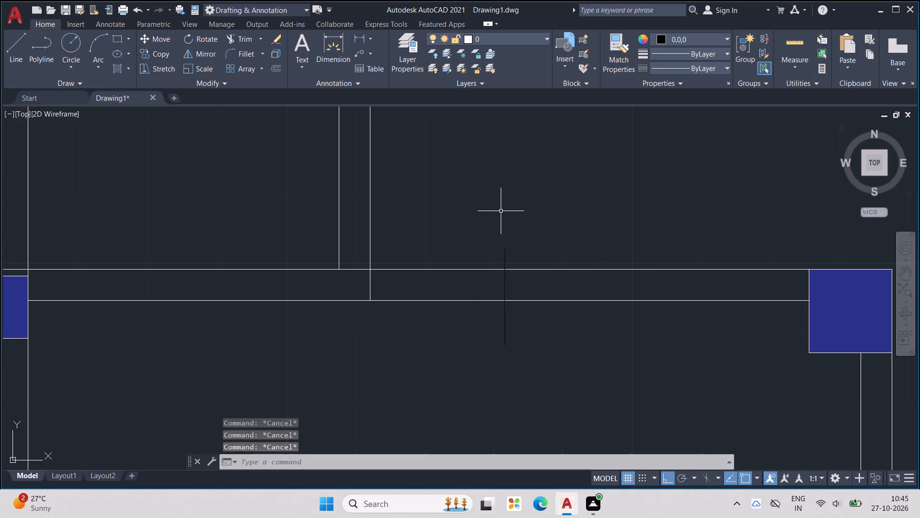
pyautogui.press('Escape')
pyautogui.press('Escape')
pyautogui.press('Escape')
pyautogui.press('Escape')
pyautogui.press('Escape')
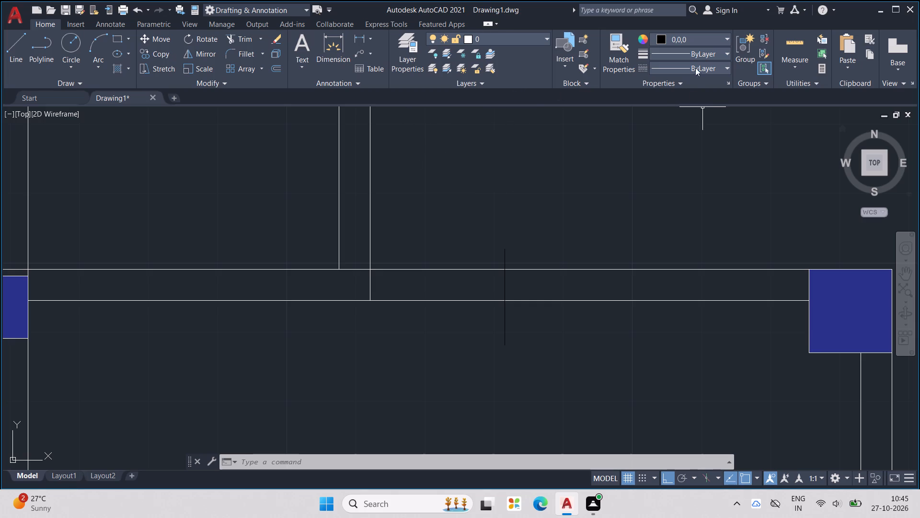
# Set the drawing colour to ByLayer.
pyautogui.moveTo(708, 45); pyautogui.dragTo(706, 39)
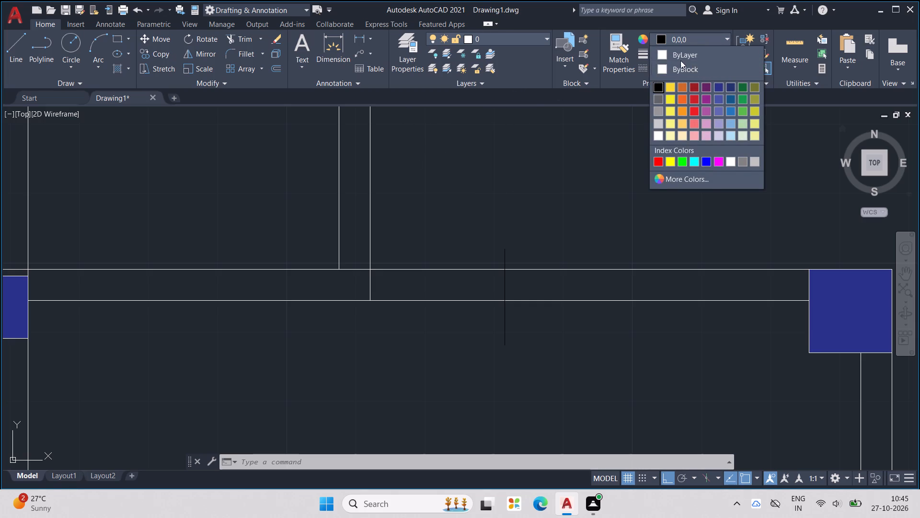
pyautogui.click(682, 56)
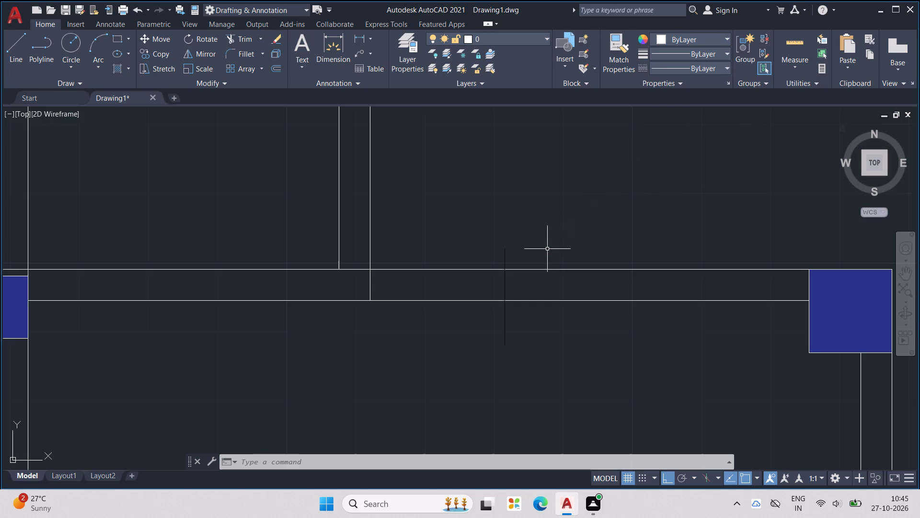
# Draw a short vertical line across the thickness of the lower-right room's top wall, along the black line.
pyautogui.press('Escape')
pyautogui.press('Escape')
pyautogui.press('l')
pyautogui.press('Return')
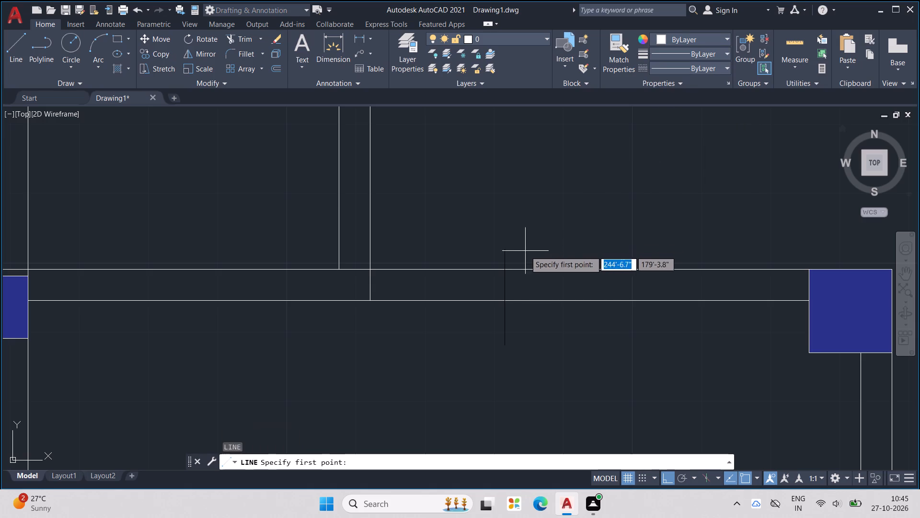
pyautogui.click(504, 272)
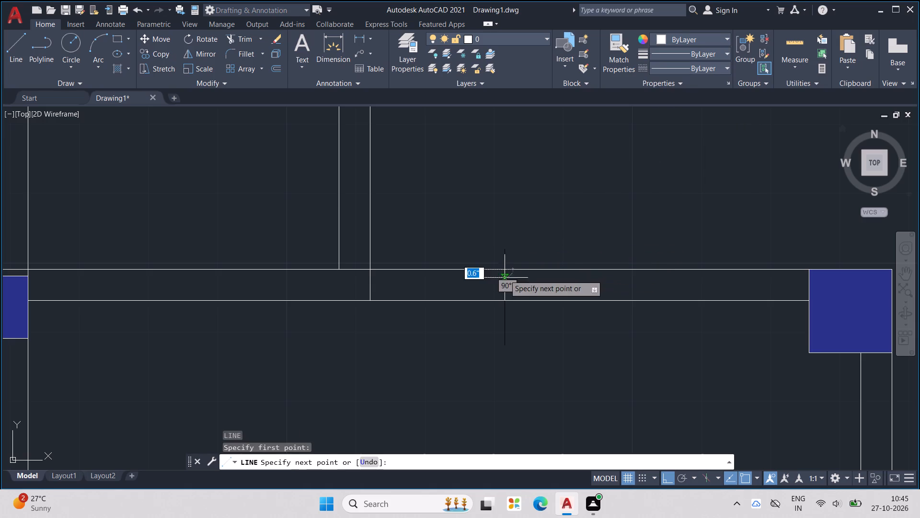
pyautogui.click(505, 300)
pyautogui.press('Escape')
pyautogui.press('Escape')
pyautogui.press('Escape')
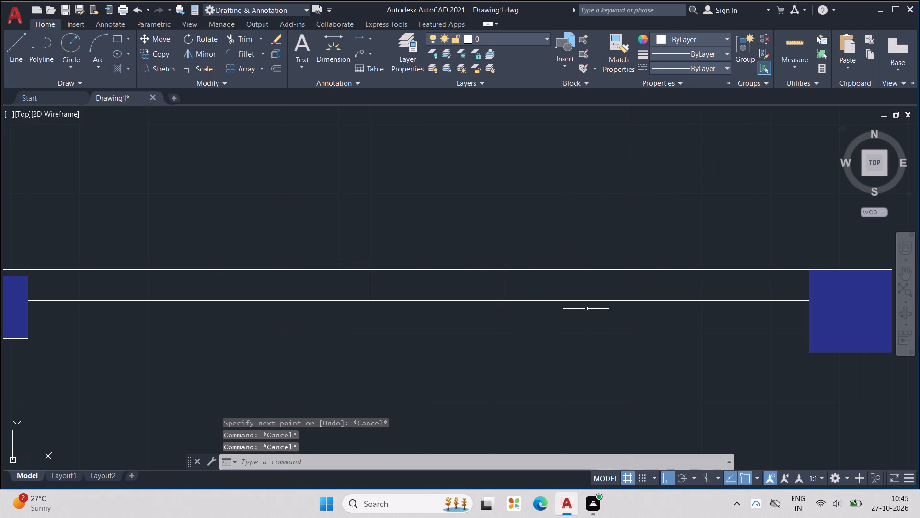
# Trim away the short black and white vertical lines crossing the lower-right room's top wall, keeping both horizontal wall lines.
pyautogui.write('TR')
pyautogui.press('Return')
pyautogui.moveTo(541, 320); pyautogui.dragTo(488, 329)
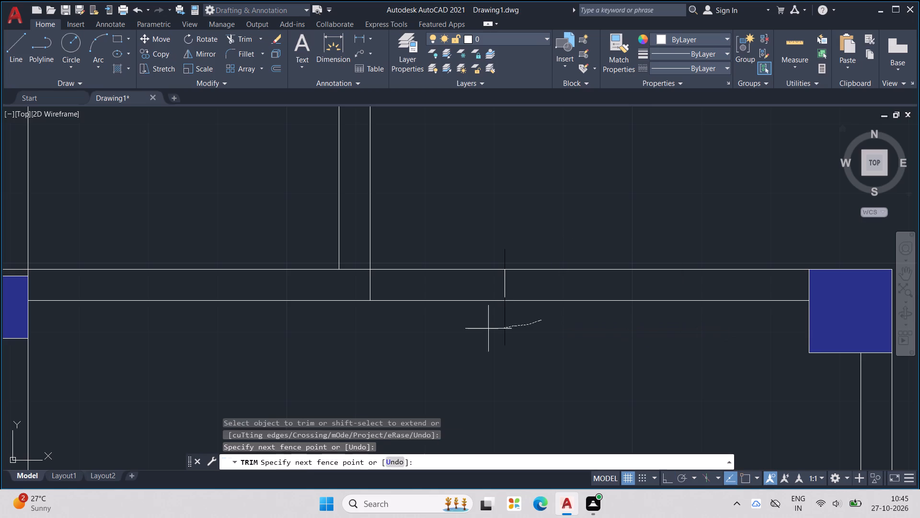
pyautogui.moveTo(488, 329); pyautogui.dragTo(448, 329)
pyautogui.moveTo(499, 288); pyautogui.dragTo(532, 301)
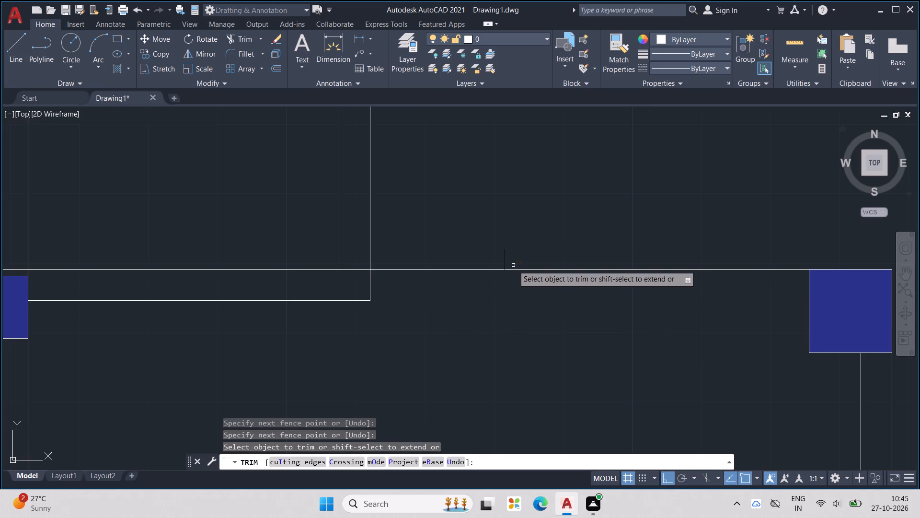
pyautogui.hotkey('ctrl', 'z')
pyautogui.moveTo(513, 262); pyautogui.dragTo(493, 265)
pyautogui.moveTo(497, 279); pyautogui.dragTo(508, 282)
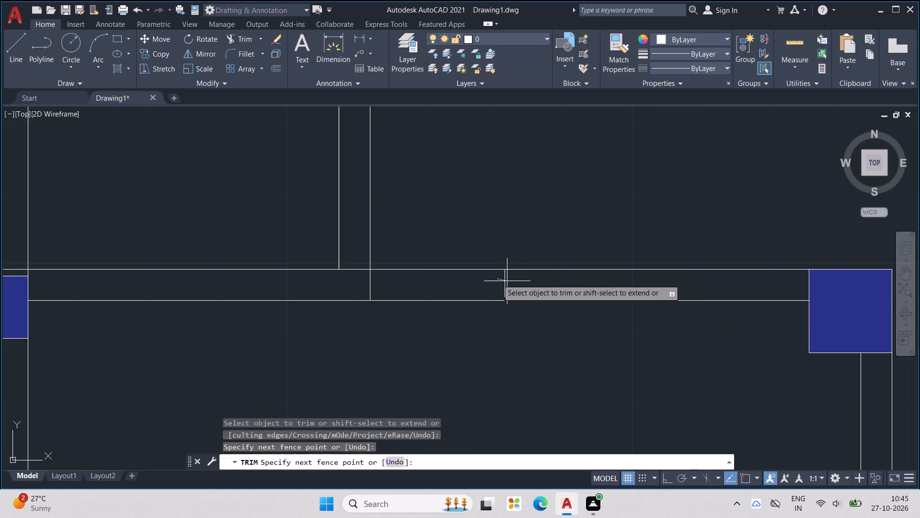
pyautogui.moveTo(508, 282); pyautogui.dragTo(513, 283)
pyautogui.press('Escape')
pyautogui.press('Escape')
pyautogui.scroll(-2, 491, 245)
pyautogui.press('Escape')
pyautogui.press('Escape')
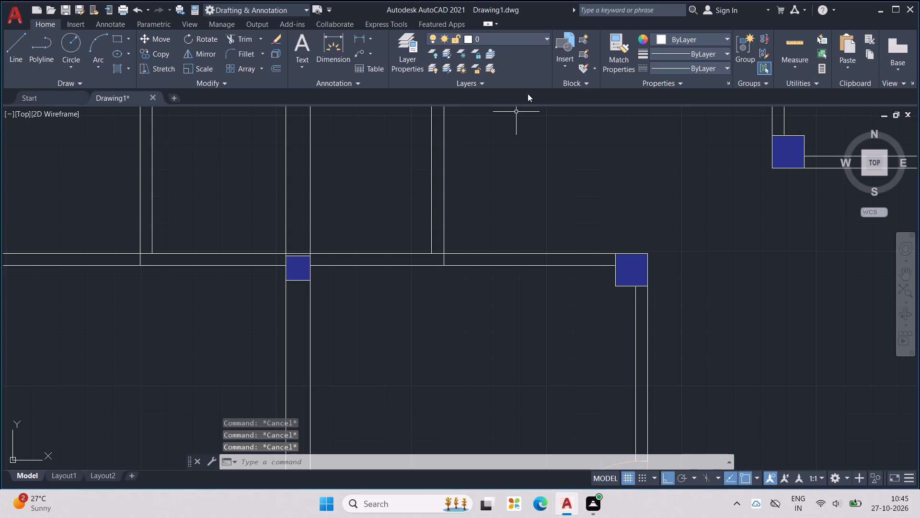
# Examine the whole mirrored floor plan, including the central rooms and their walls.
pyautogui.press('Escape')
pyautogui.press('Escape')
pyautogui.press('Escape')
pyautogui.press('Escape')
pyautogui.scroll(-2, 575, 149)
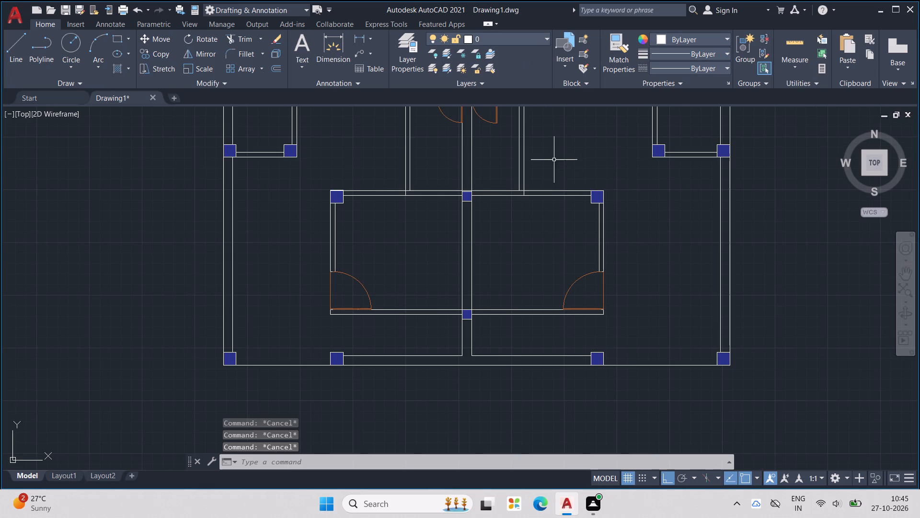
pyautogui.moveTo(550, 164); pyautogui.dragTo(565, 162, button='middle')
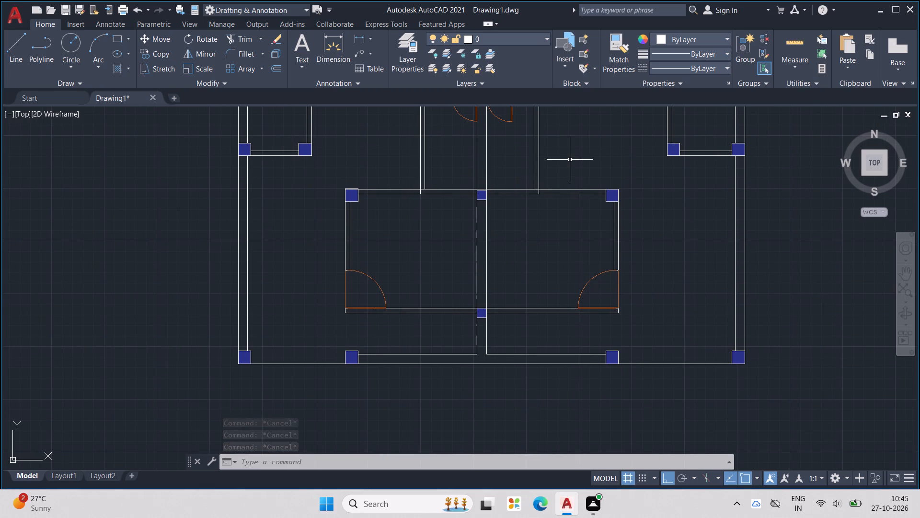
pyautogui.scroll(-1, 570, 156)
pyautogui.moveTo(570, 156); pyautogui.dragTo(562, 246, button='middle')
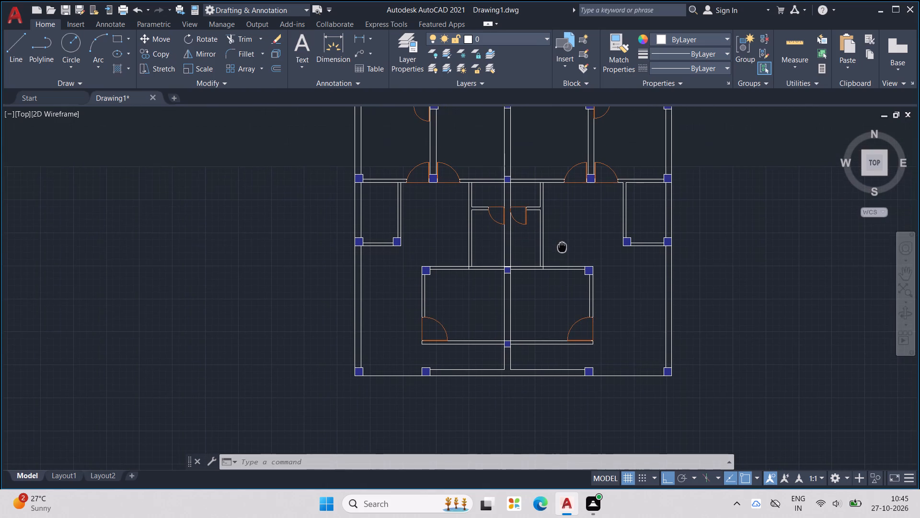
pyautogui.moveTo(562, 246); pyautogui.dragTo(560, 251, button='middle')
pyautogui.scroll(1, 510, 195)
pyautogui.scroll(-2, 517, 202)
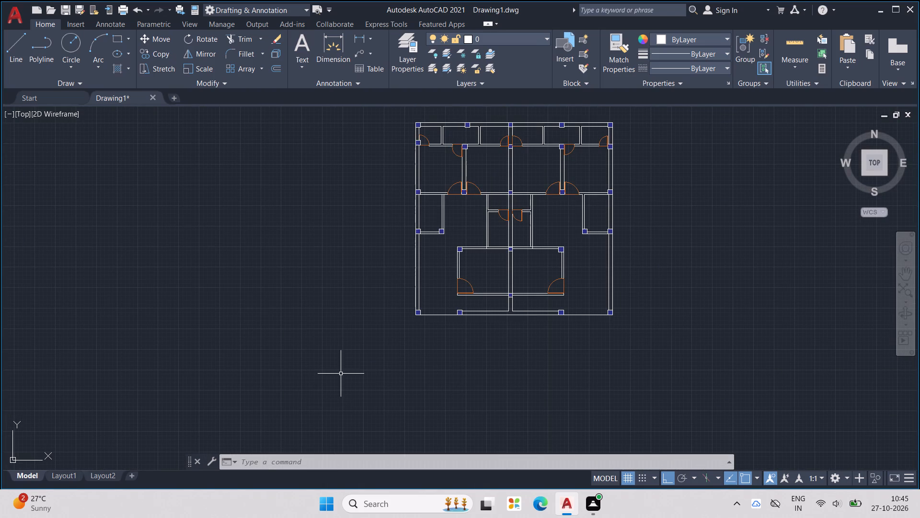
pyautogui.press('Escape')
pyautogui.press('Escape')
pyautogui.press('Escape')
pyautogui.press('Escape')
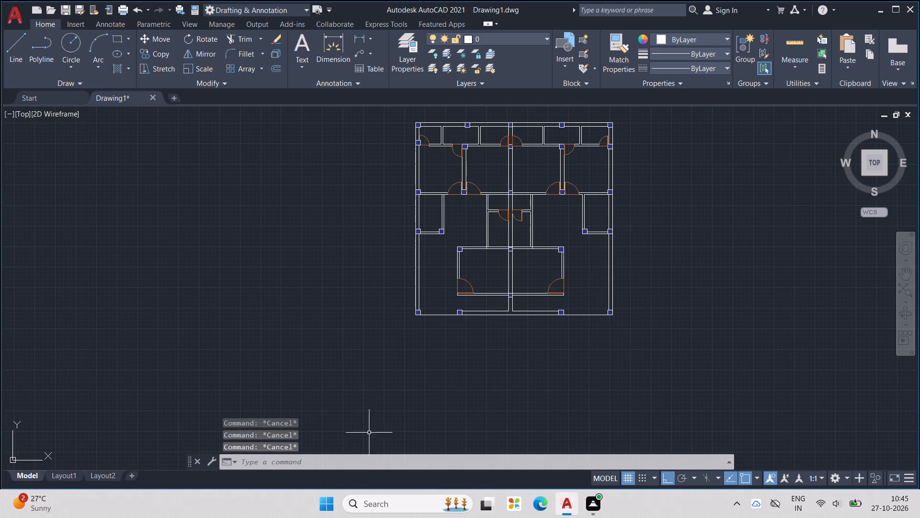
pyautogui.press('Escape')
pyautogui.press('Escape')
pyautogui.press('Escape')
pyautogui.press('Escape')
pyautogui.press('Escape')
pyautogui.press('Escape')
# Extend the upper wall lines beside the two small facing doors outward to the outer lines of their side walls.
pyautogui.write('EX')
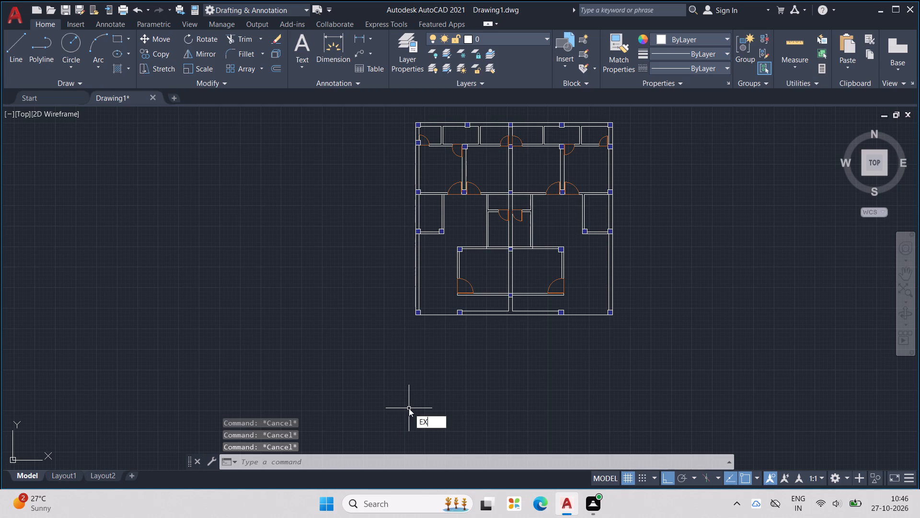
pyautogui.press('Return')
pyautogui.scroll(2, 509, 216)
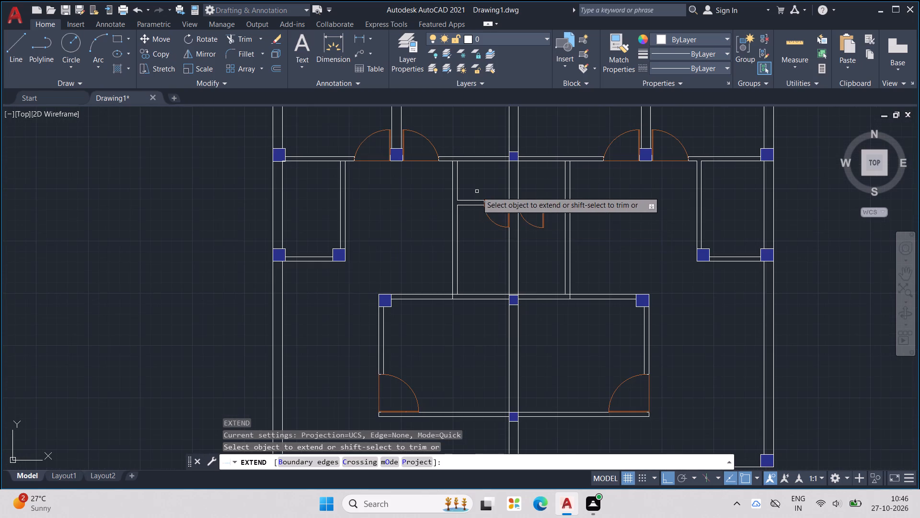
pyautogui.click(468, 202)
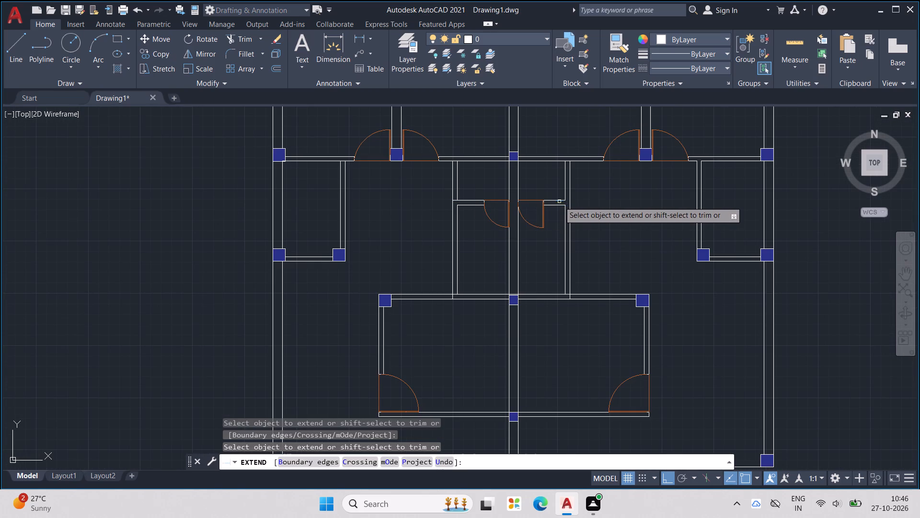
pyautogui.click(559, 201)
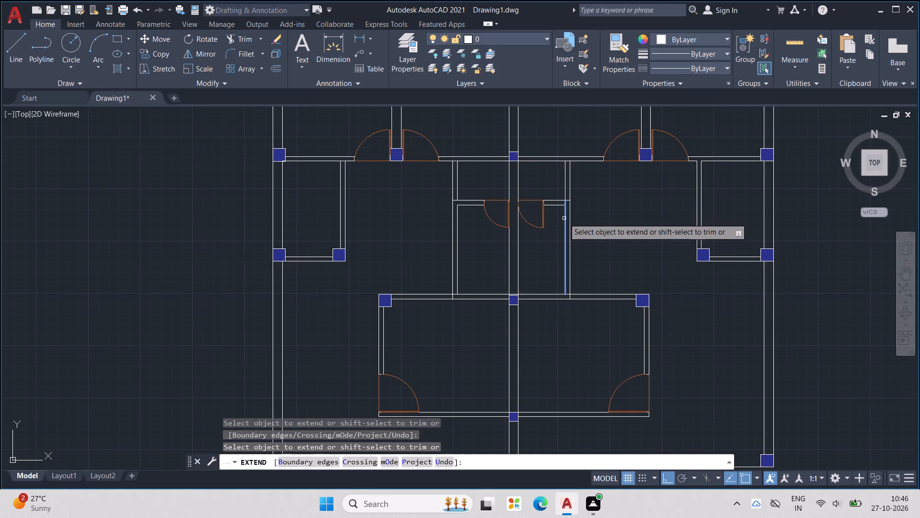
pyautogui.press('Escape')
pyautogui.press('Escape')
pyautogui.press('Escape')
pyautogui.press('Escape')
pyautogui.press('Escape')
pyautogui.press('Escape')
pyautogui.press('Escape')
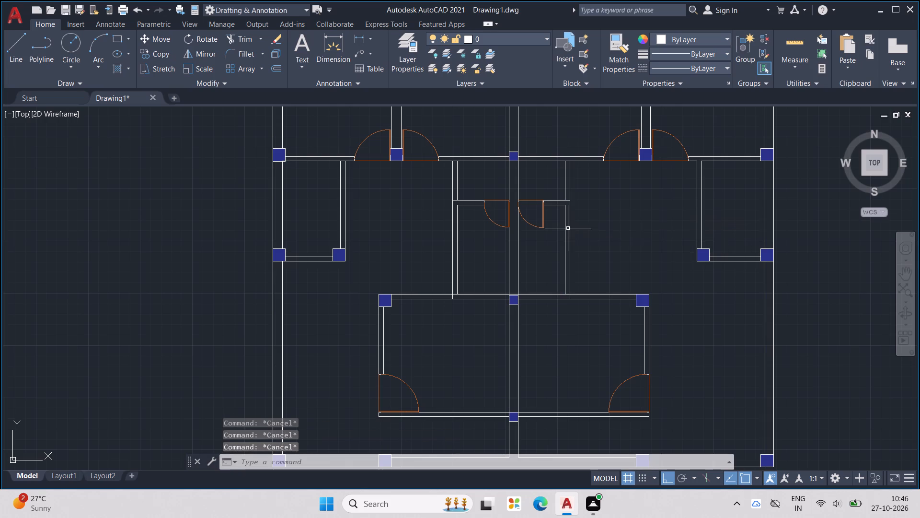
# Trim both side walls' vertical lines between the small facing-door rooms and the horizontal wall above them.
pyautogui.press('Escape')
pyautogui.press('t')
pyautogui.press('r')
pyautogui.press('Return')
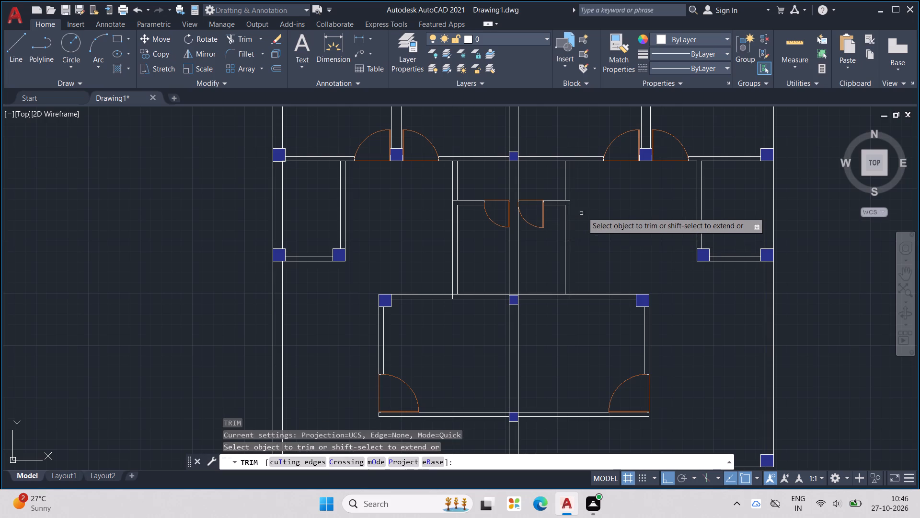
pyautogui.moveTo(585, 192); pyautogui.dragTo(566, 186)
pyautogui.click(565, 185)
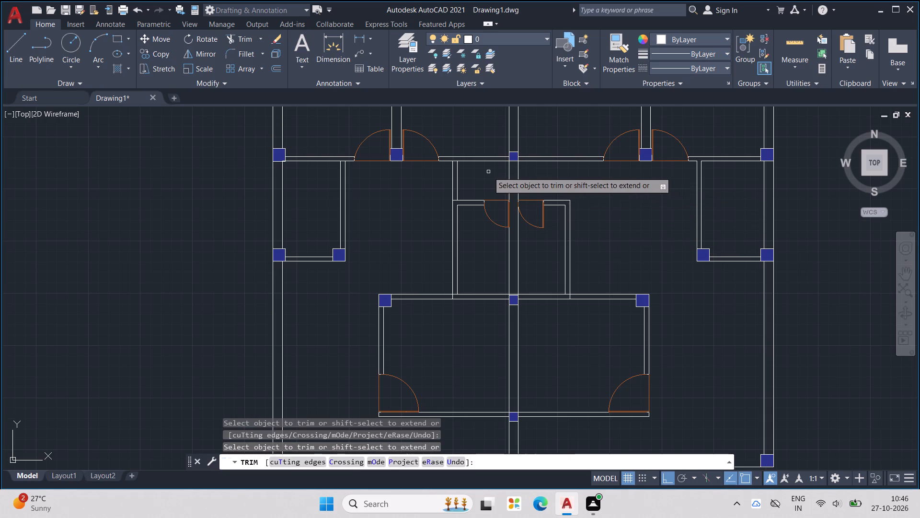
pyautogui.moveTo(484, 174); pyautogui.dragTo(451, 181)
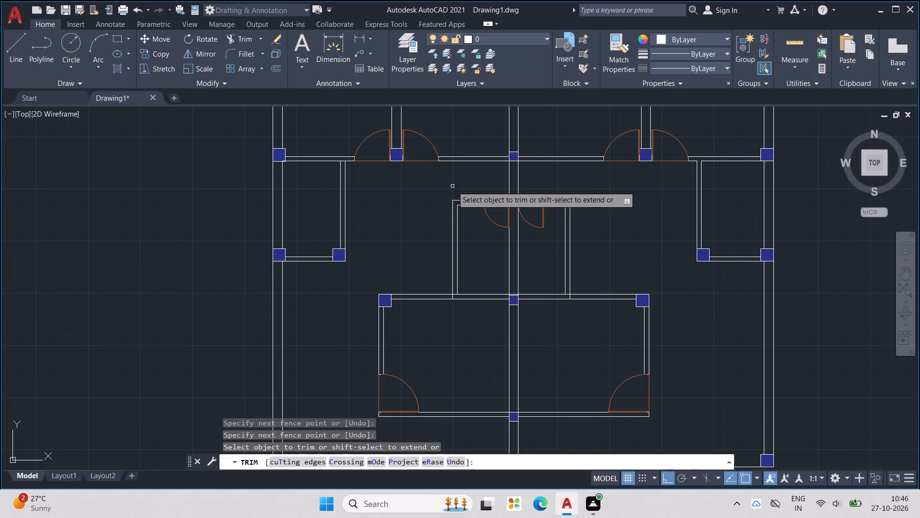
pyautogui.scroll(-2, 477, 241)
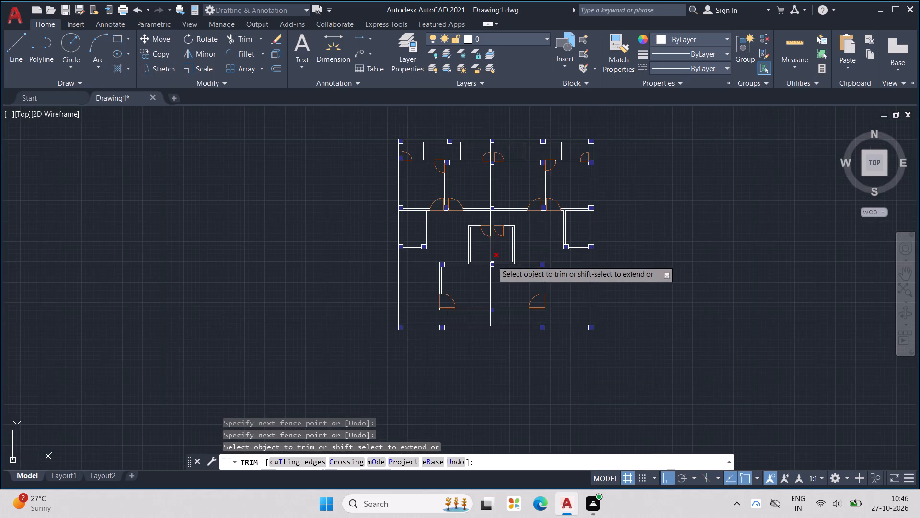
pyautogui.scroll(2, 507, 238)
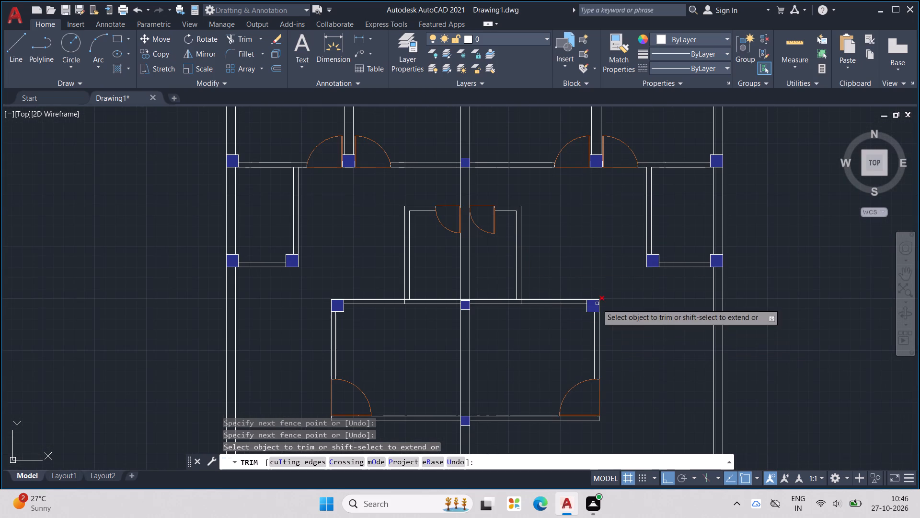
pyautogui.press('Escape')
# Draw a slanted wall stub about 3 inches wide off the lower-right corner of the left small room's inner column, with ortho off.
pyautogui.moveTo(399, 325); pyautogui.dragTo(485, 348, button='middle')
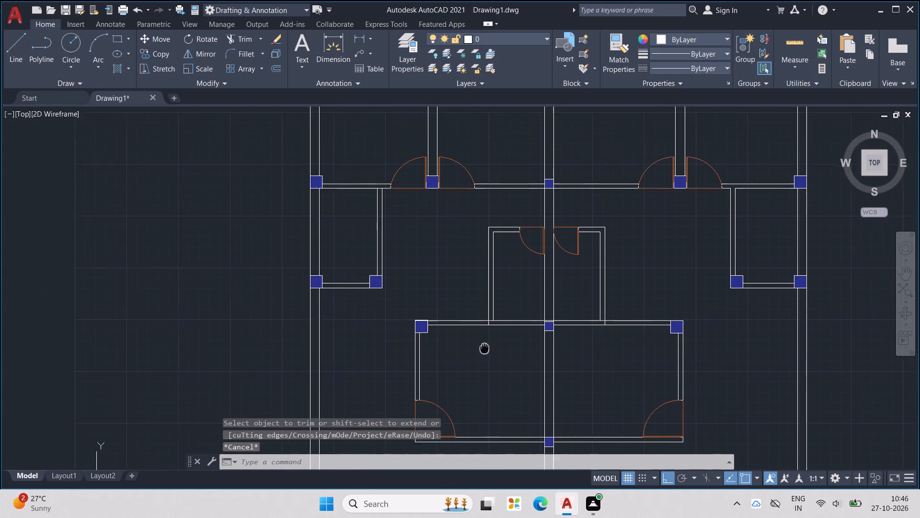
pyautogui.moveTo(485, 348); pyautogui.dragTo(511, 350, button='middle')
pyautogui.press('Escape')
pyautogui.press('Escape')
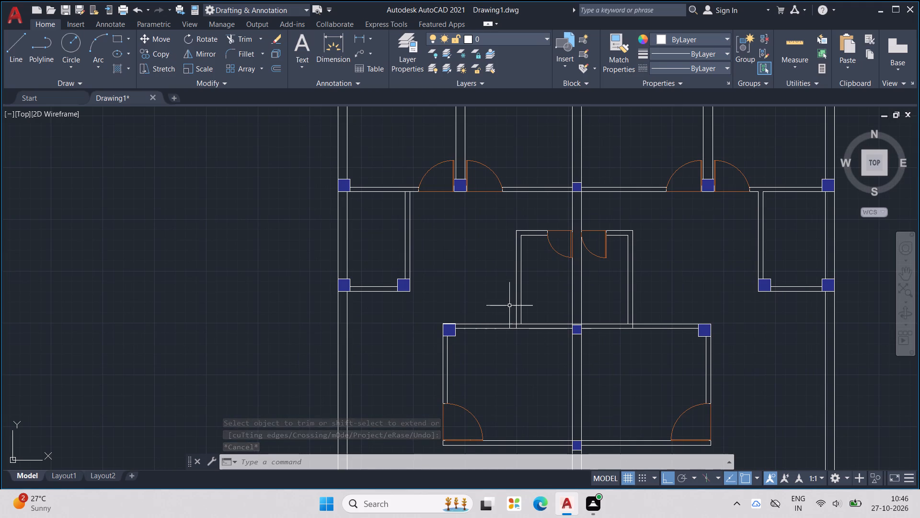
pyautogui.press('l')
pyautogui.press('Return')
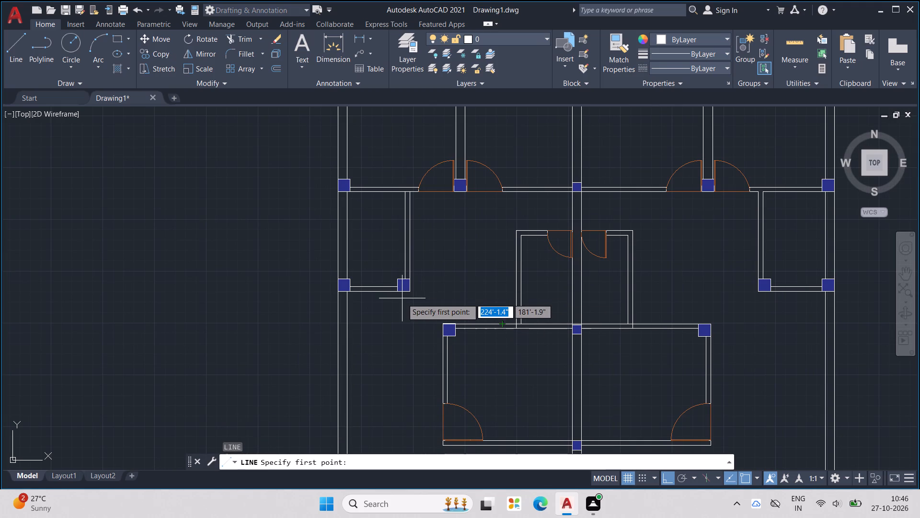
pyautogui.scroll(4, 402, 298)
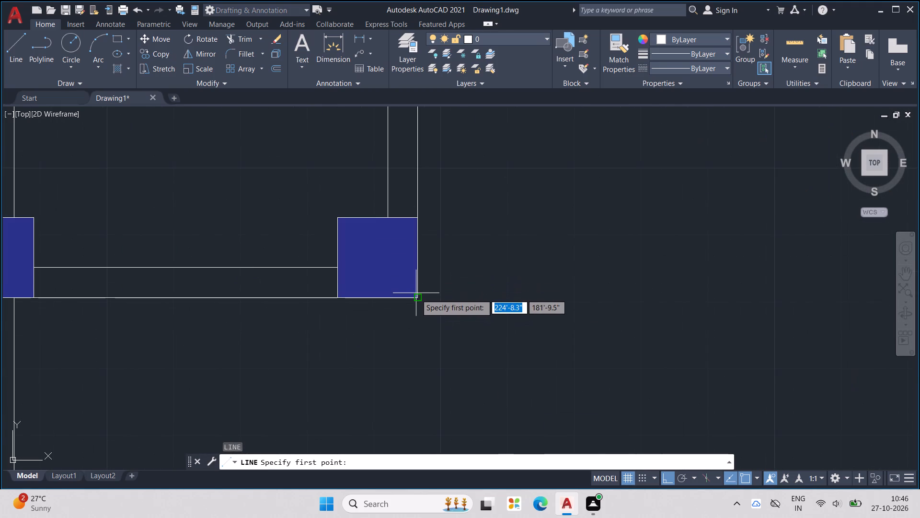
pyautogui.click(411, 298)
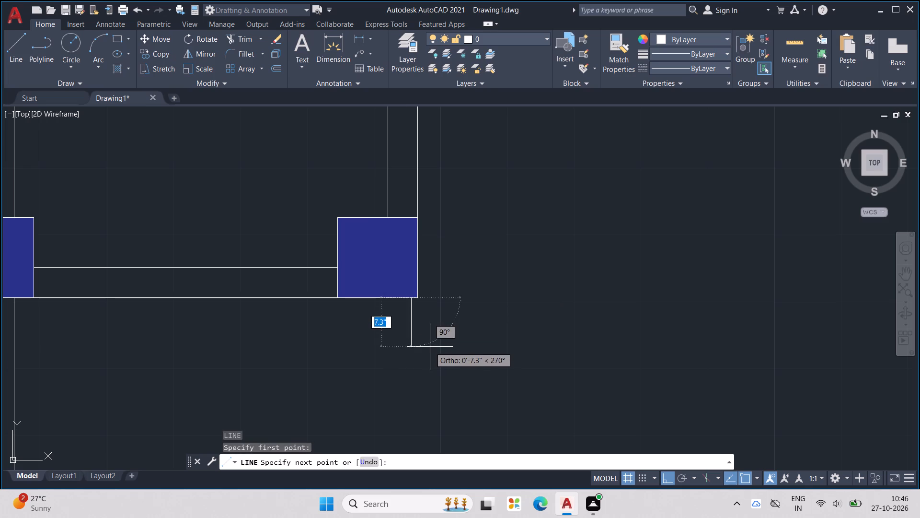
pyautogui.moveTo(430, 347); pyautogui.dragTo(420, 303, button='middle')
pyautogui.press('F8')
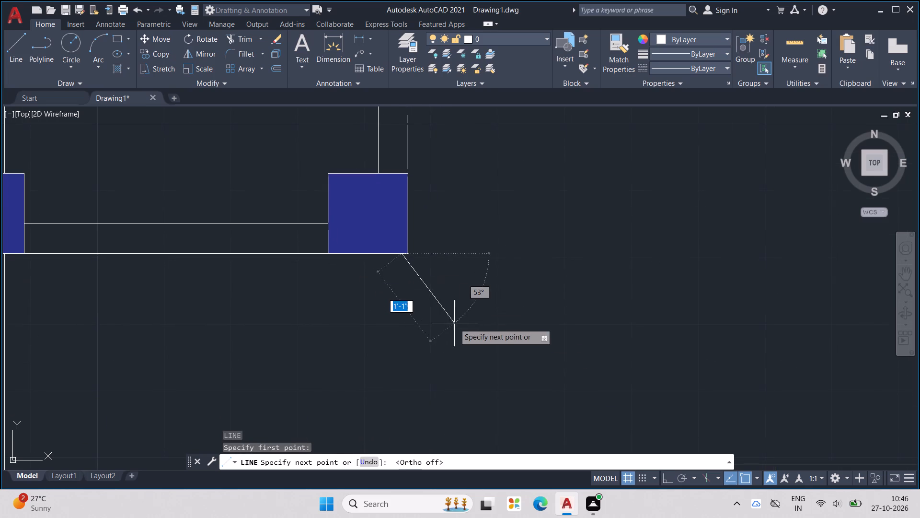
pyautogui.scroll(-2, 455, 322)
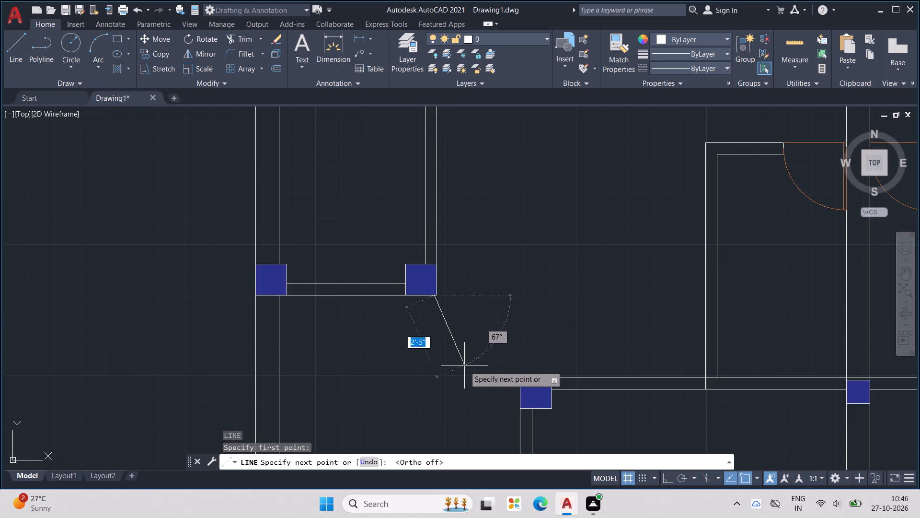
pyautogui.scroll(2, 452, 317)
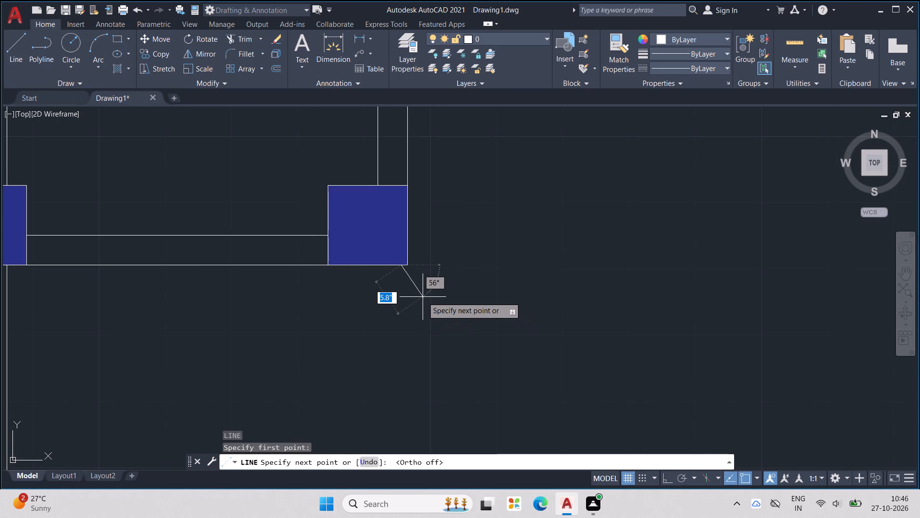
pyautogui.scroll(1, 415, 288)
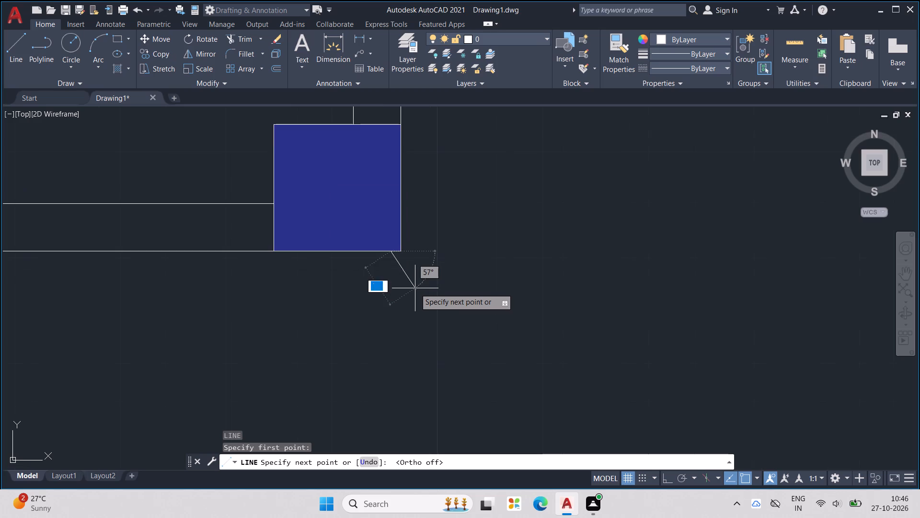
pyautogui.scroll(1, 403, 274)
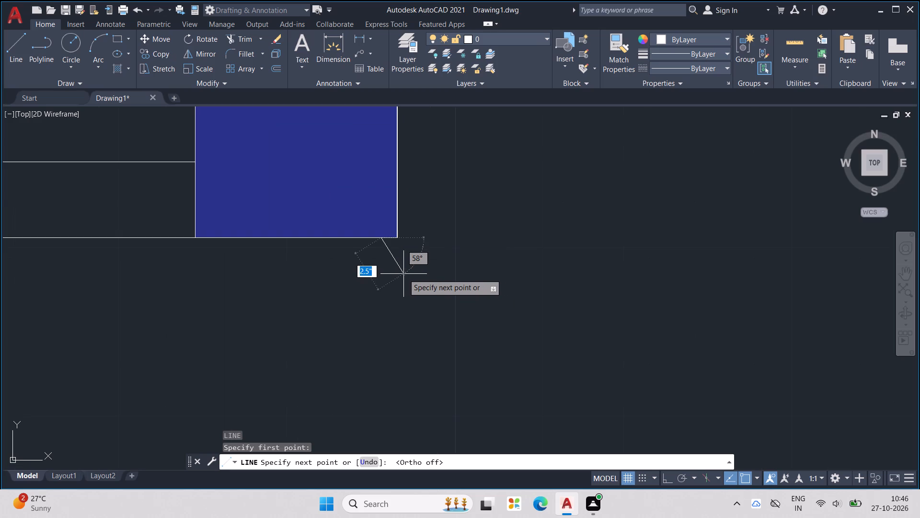
pyautogui.click(411, 277)
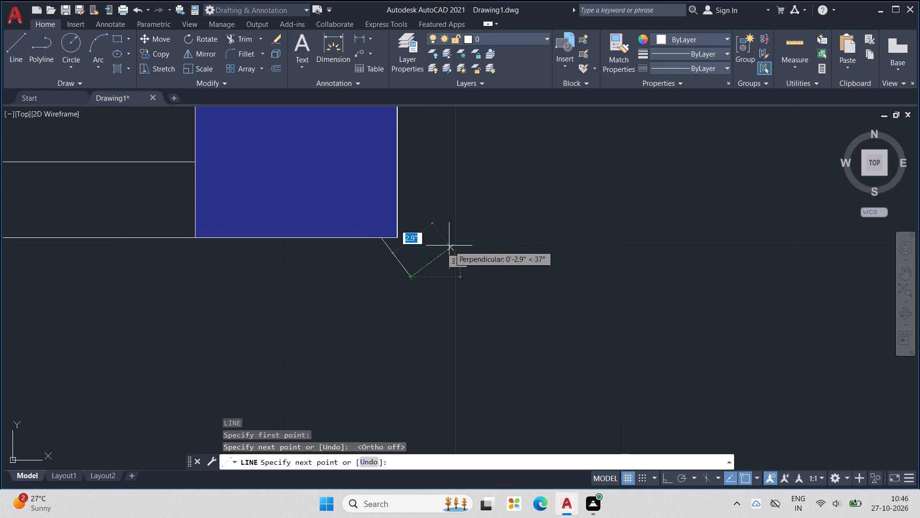
pyautogui.click(449, 245)
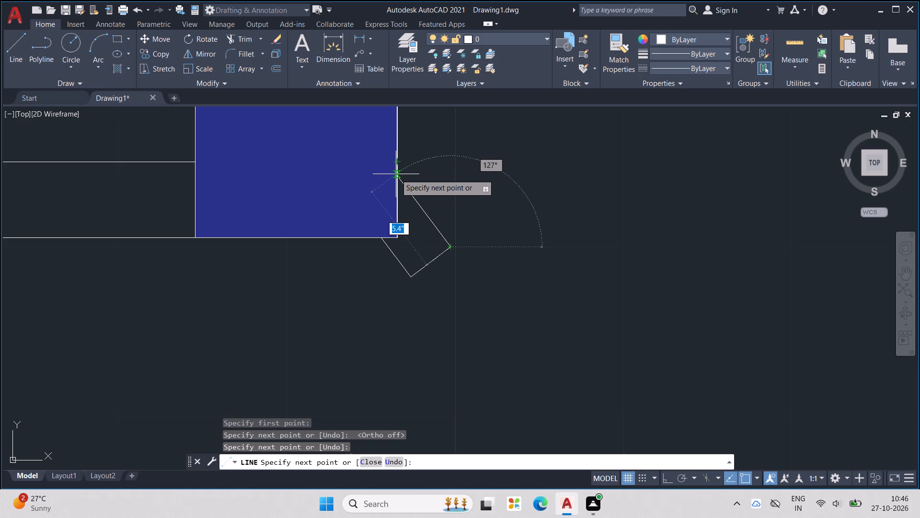
pyautogui.click(398, 180)
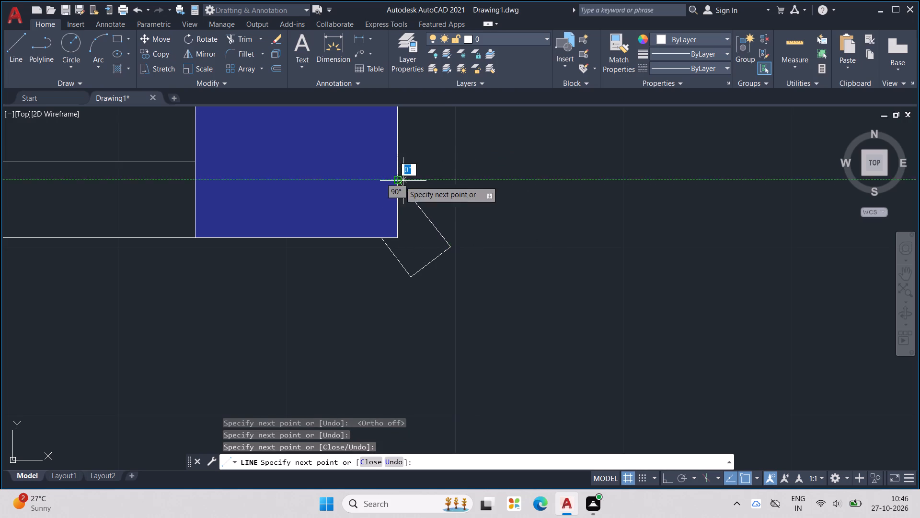
pyautogui.scroll(-3, 473, 194)
pyautogui.press('Escape')
pyautogui.press('Escape')
pyautogui.scroll(-2, 540, 218)
pyautogui.moveTo(539, 230); pyautogui.dragTo(471, 304, button='middle')
pyautogui.scroll(2, 459, 299)
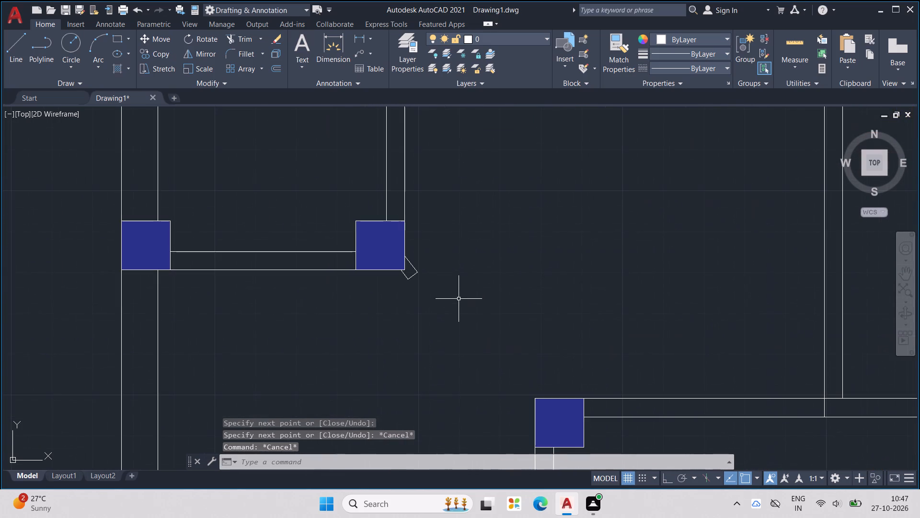
pyautogui.press('Escape')
pyautogui.press('Escape')
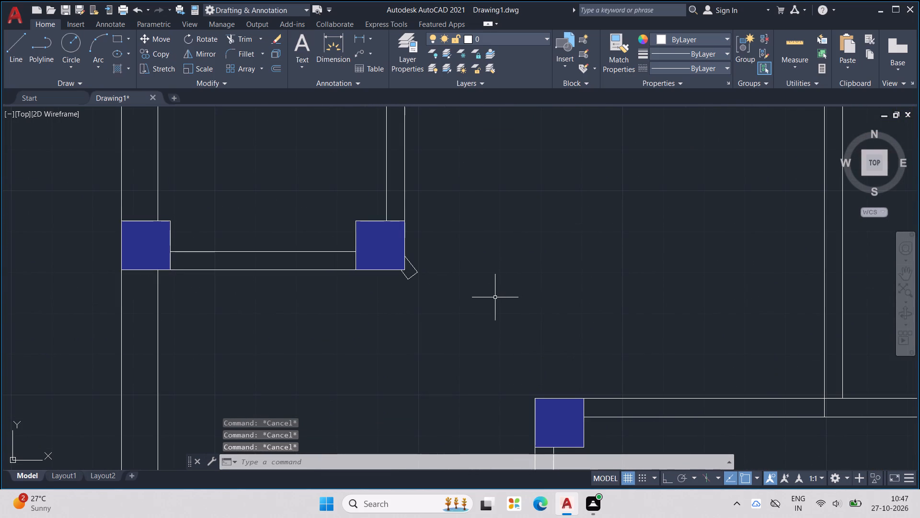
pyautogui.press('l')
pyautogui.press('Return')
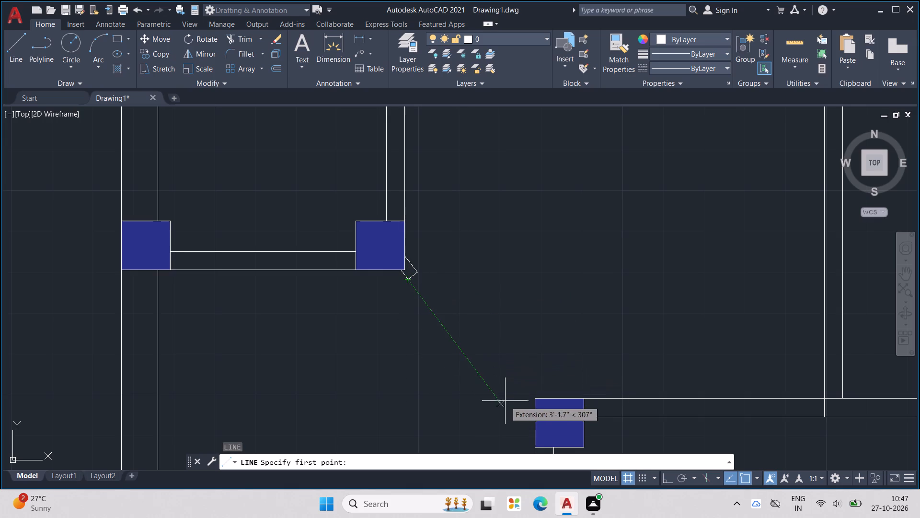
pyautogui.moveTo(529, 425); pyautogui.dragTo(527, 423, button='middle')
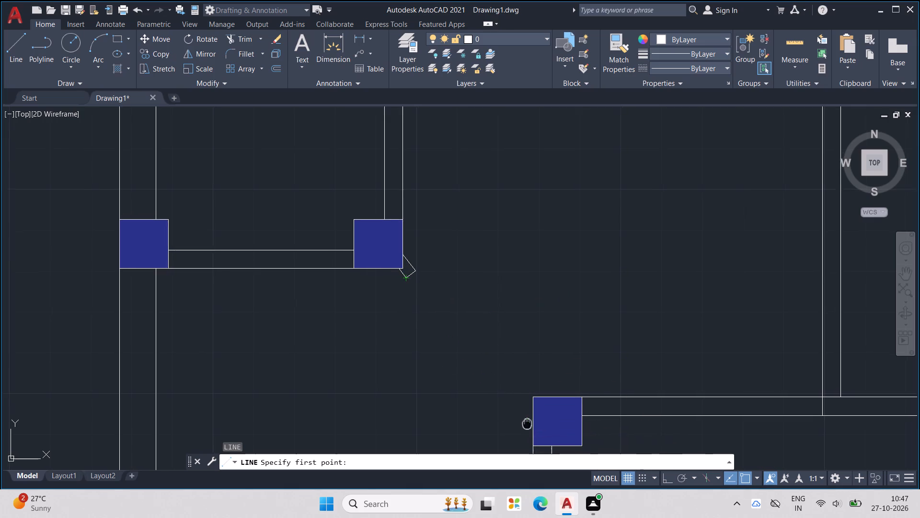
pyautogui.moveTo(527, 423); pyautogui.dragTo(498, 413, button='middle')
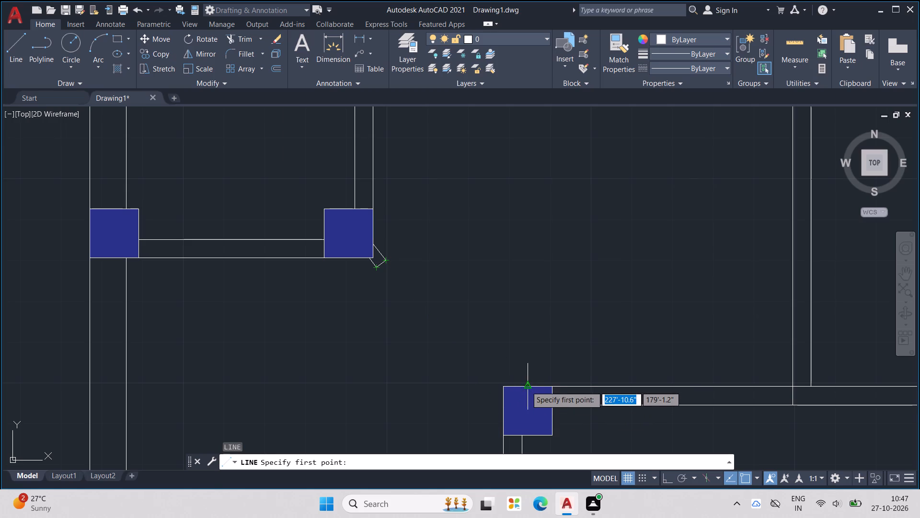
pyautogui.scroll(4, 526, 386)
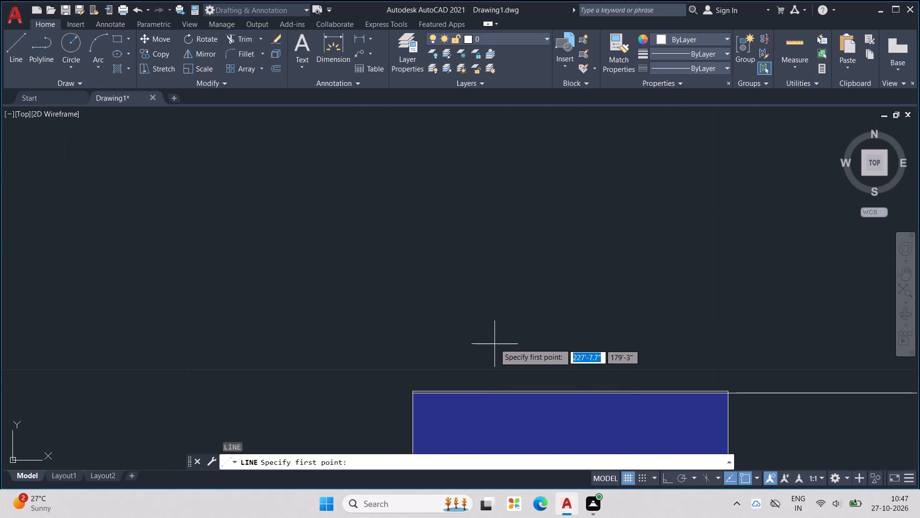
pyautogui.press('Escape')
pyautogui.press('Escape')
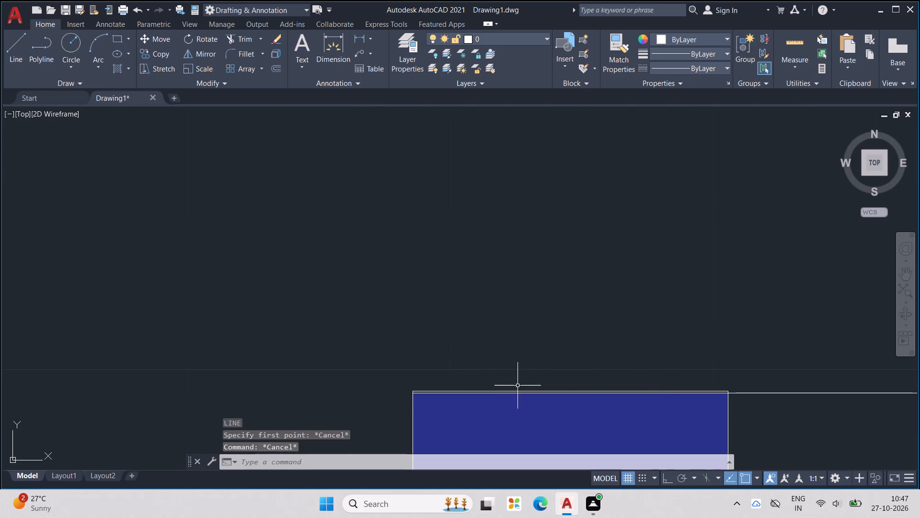
# Trim the duplicate line above the lower central room's upper-left column and the short leftover ends at both its top corners.
pyautogui.press('t')
pyautogui.press('r')
pyautogui.press('Return')
pyautogui.scroll(2, 516, 387)
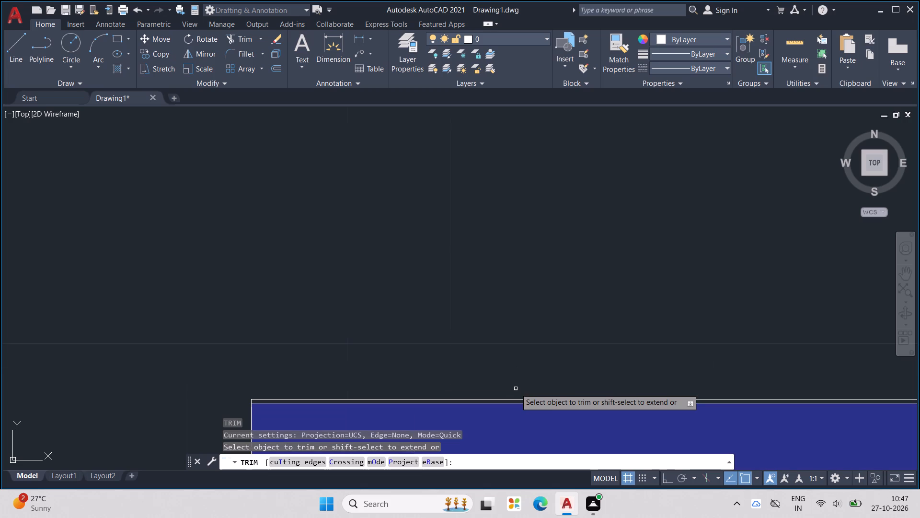
pyautogui.click(527, 398)
pyautogui.scroll(-2, 536, 371)
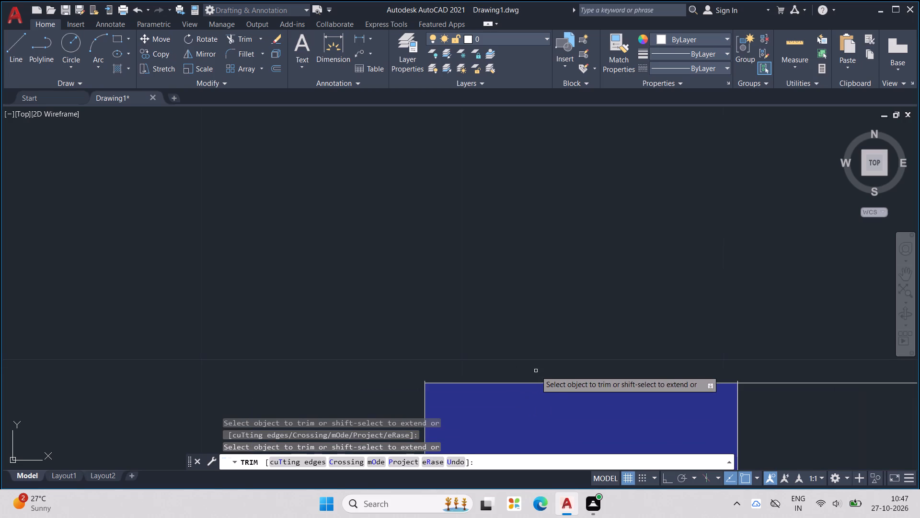
pyautogui.scroll(3, 412, 373)
pyautogui.moveTo(429, 392); pyautogui.dragTo(440, 394)
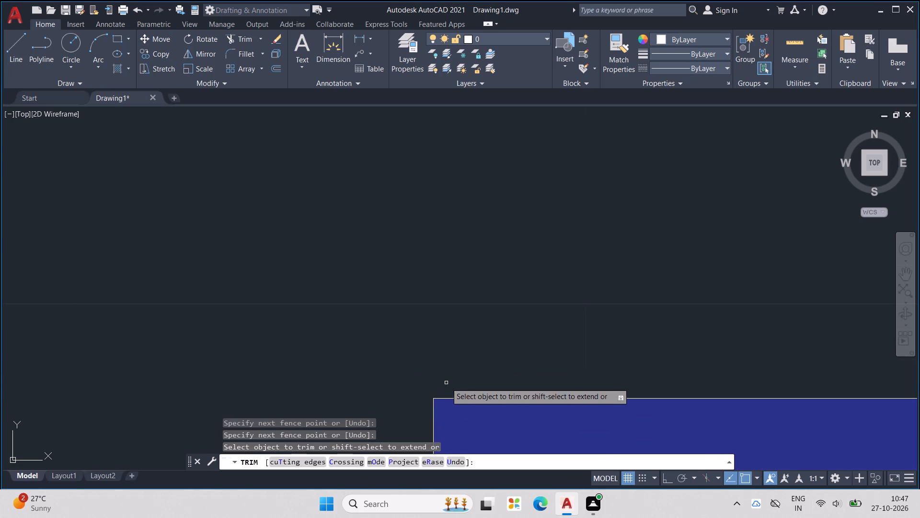
pyautogui.scroll(-4, 448, 366)
pyautogui.scroll(4, 638, 365)
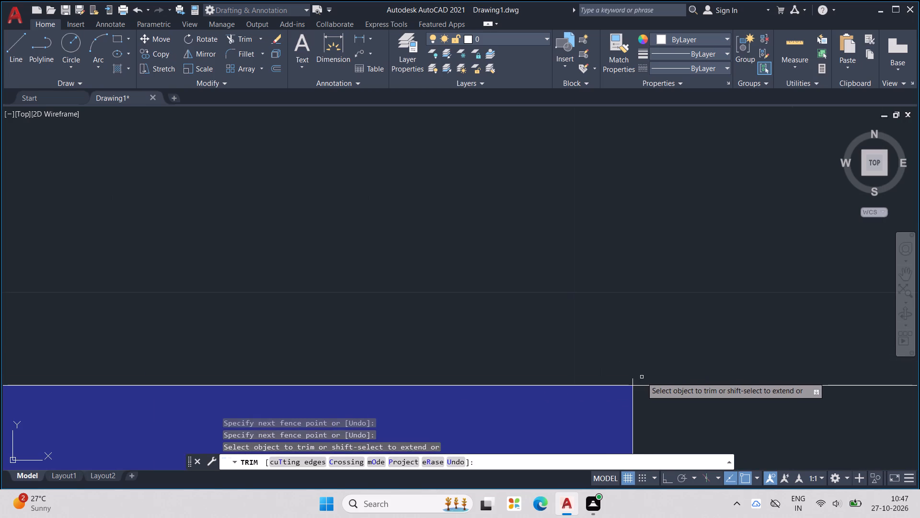
pyautogui.moveTo(642, 377); pyautogui.dragTo(638, 381)
pyautogui.click(630, 381)
pyautogui.scroll(-5, 619, 327)
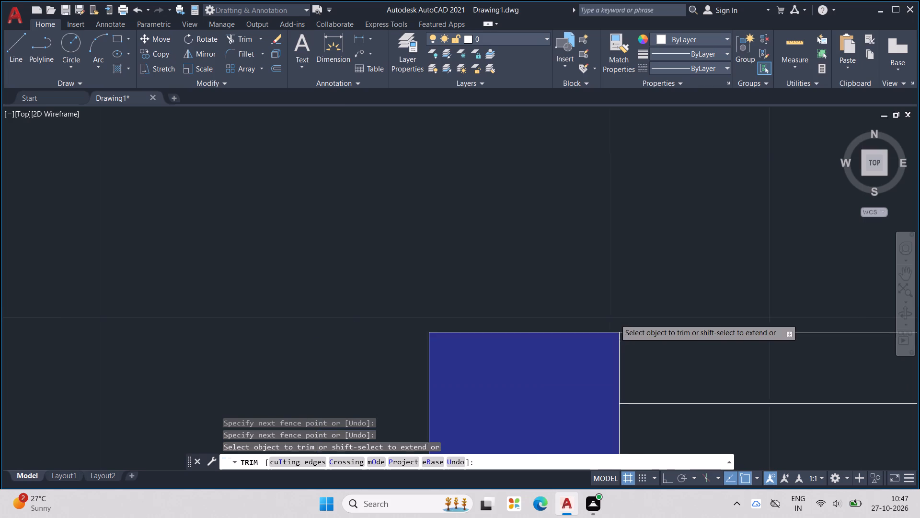
pyautogui.scroll(-1, 615, 319)
pyautogui.press('Escape')
pyautogui.press('Escape')
pyautogui.press('Escape')
pyautogui.moveTo(578, 266); pyautogui.dragTo(574, 285, button='middle')
pyautogui.scroll(-1, 578, 266)
pyautogui.press('Escape')
pyautogui.press('Escape')
pyautogui.press('Escape')
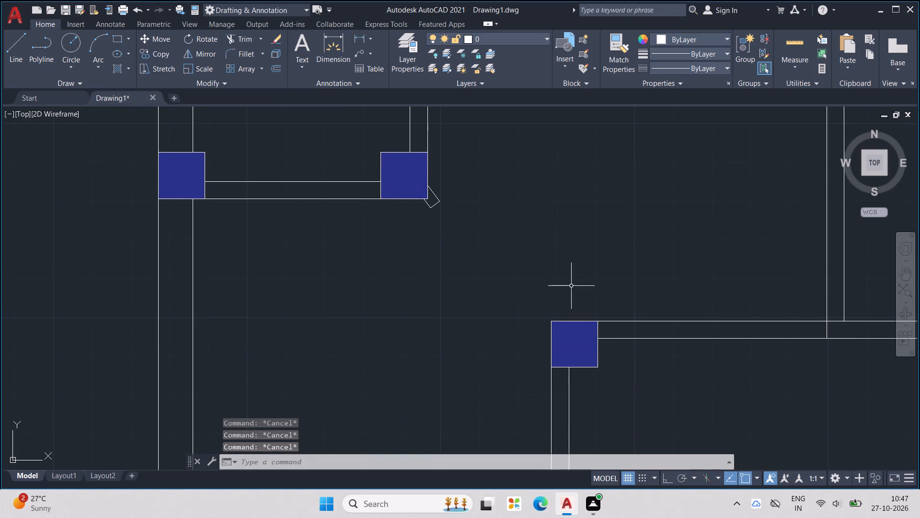
# Draw a slanted wall stub about 7 inches long off the upper-left corner of the lower central room's column, closing its outer end.
pyautogui.scroll(-3, 567, 287)
pyautogui.scroll(1, 537, 297)
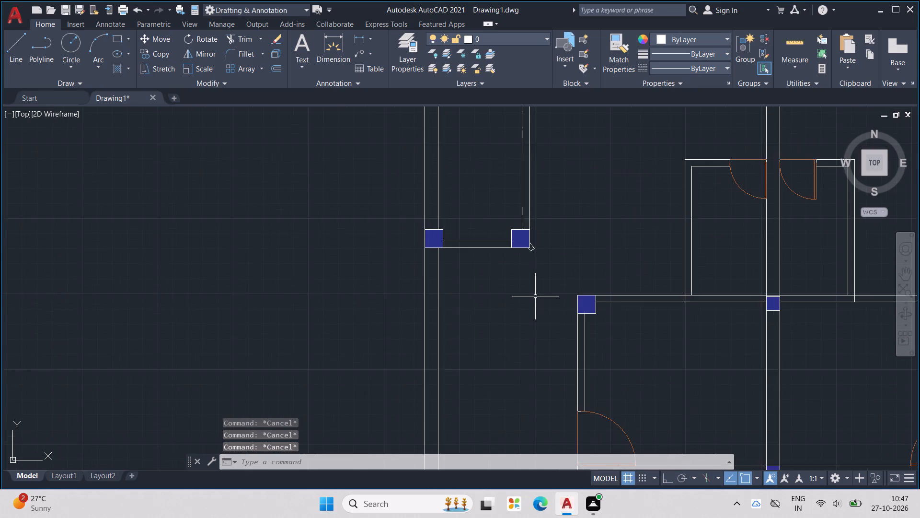
pyautogui.moveTo(535, 296); pyautogui.dragTo(497, 323, button='middle')
pyautogui.press('Escape')
pyautogui.press('Escape')
pyautogui.press('l')
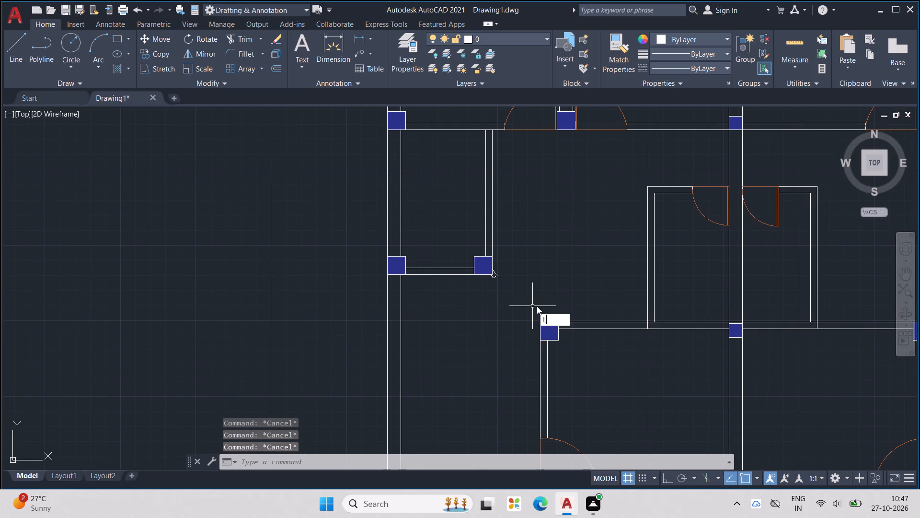
pyautogui.press('Return')
pyautogui.scroll(3, 543, 311)
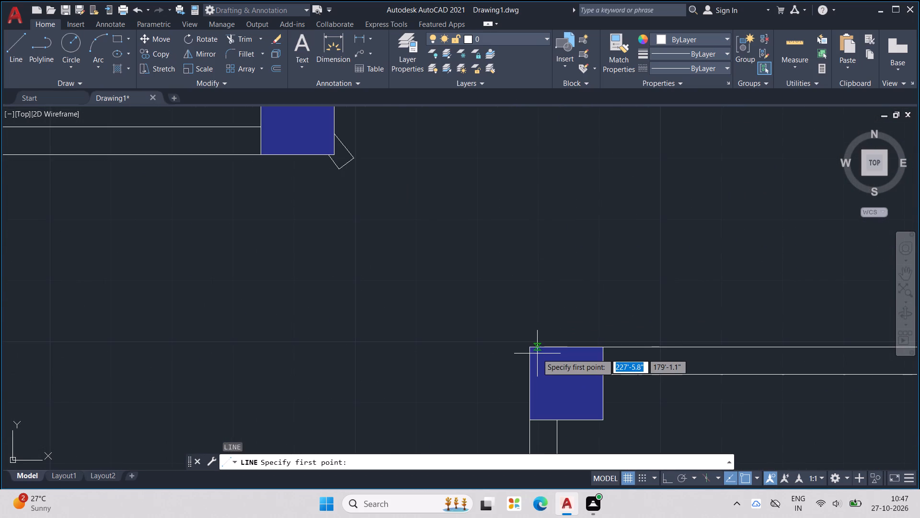
pyautogui.scroll(1, 537, 353)
pyautogui.click(539, 343)
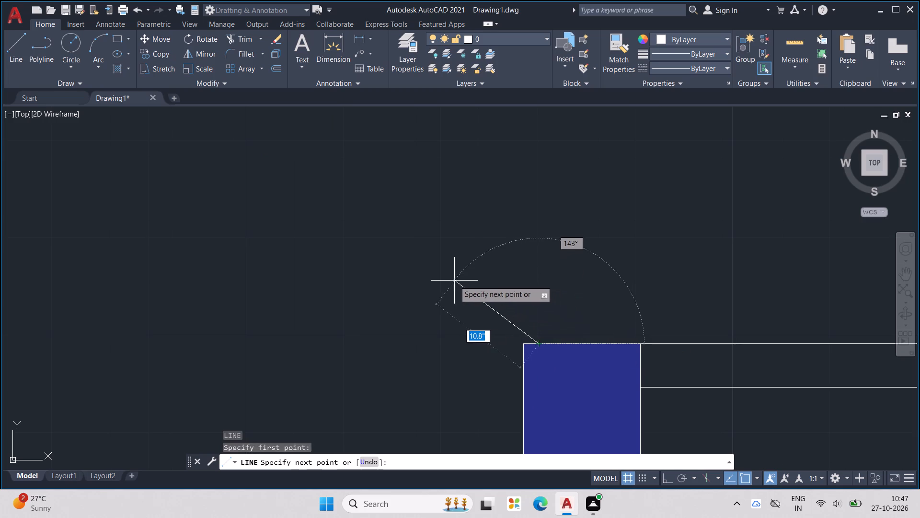
pyautogui.click(490, 306)
pyautogui.press('Escape')
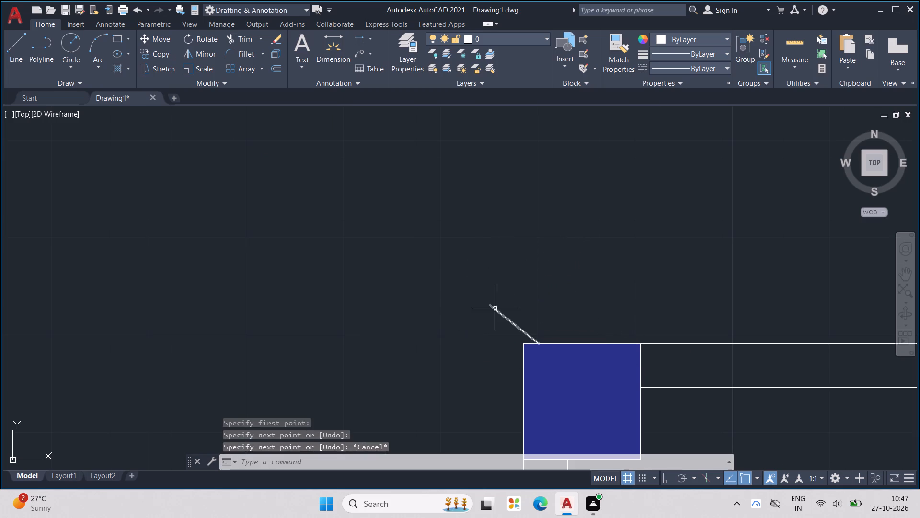
pyautogui.press('l')
pyautogui.press('Return')
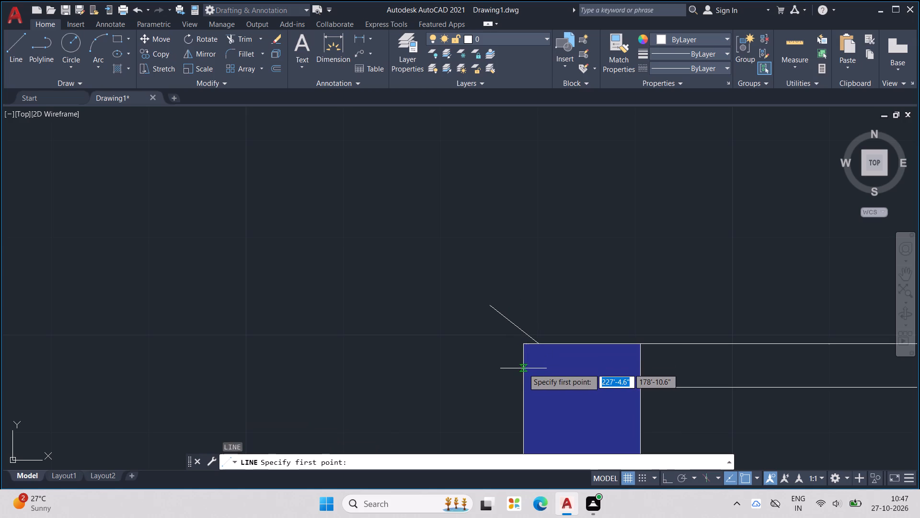
pyautogui.moveTo(523, 368); pyautogui.dragTo(519, 364)
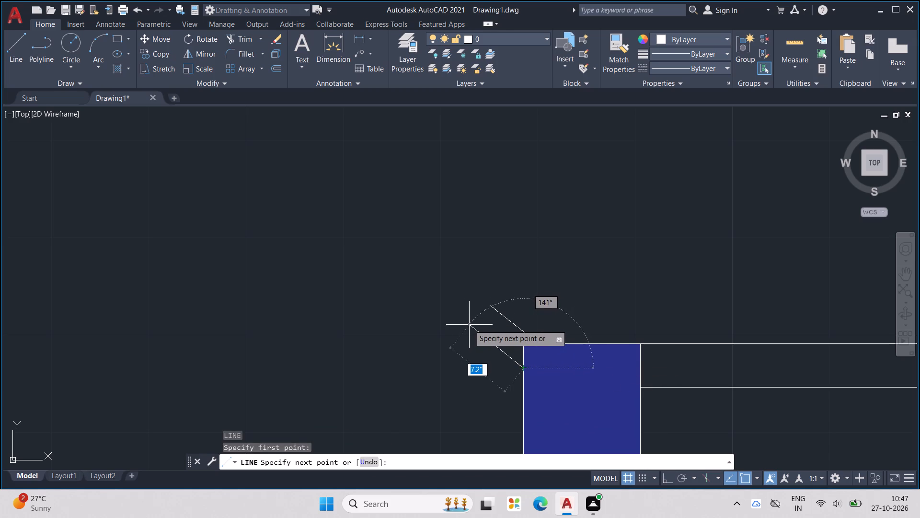
pyautogui.click(471, 325)
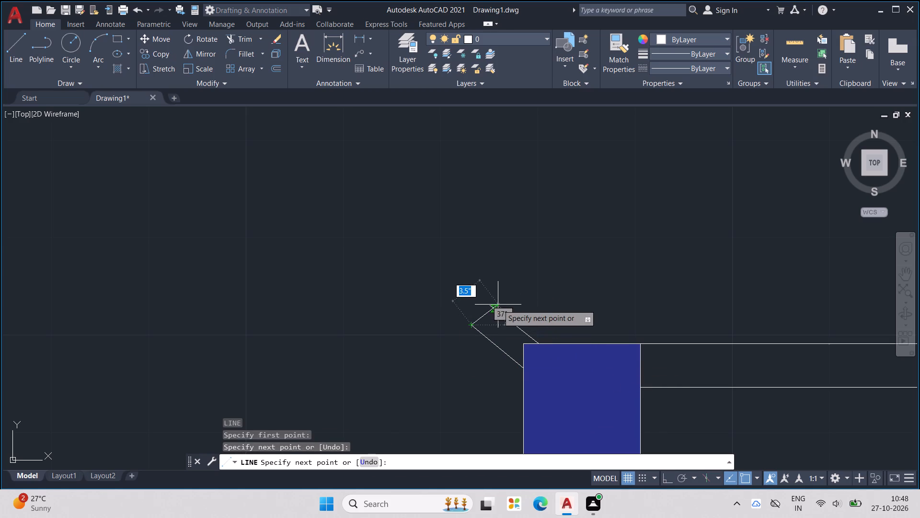
pyautogui.click(491, 305)
pyautogui.press('Escape')
pyautogui.scroll(-2, 487, 304)
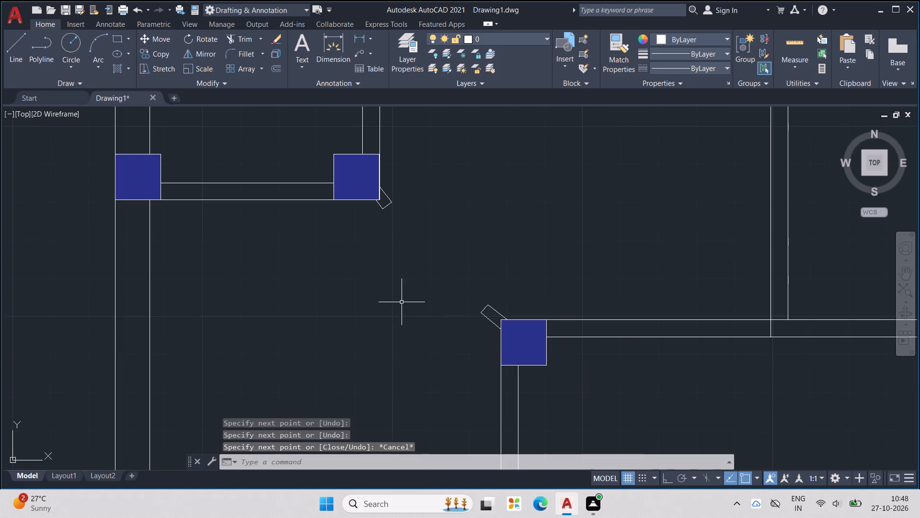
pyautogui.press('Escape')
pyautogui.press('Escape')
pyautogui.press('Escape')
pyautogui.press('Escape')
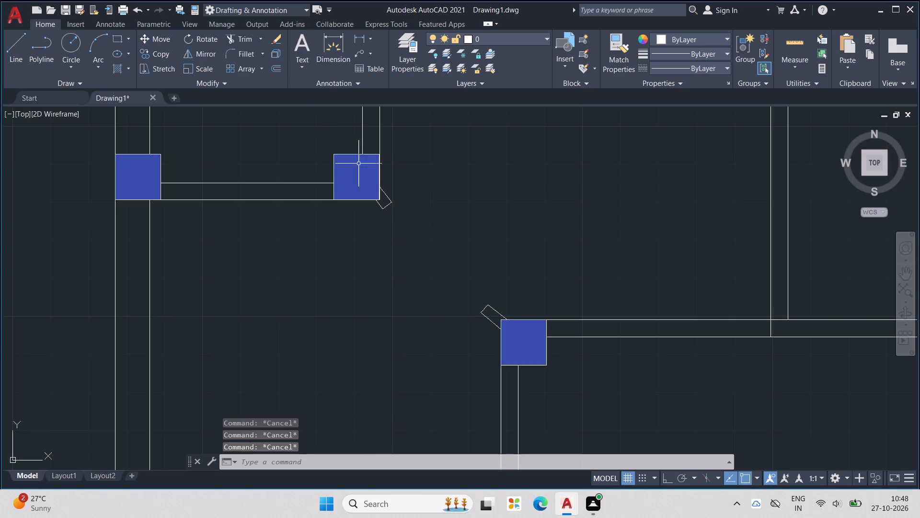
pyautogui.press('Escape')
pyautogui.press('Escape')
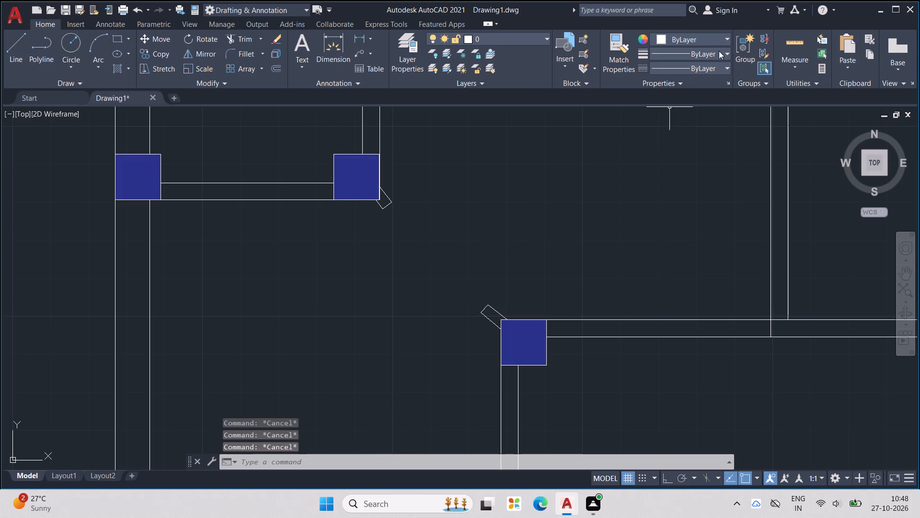
# Load the dashed linetype JIS_02_2.0 from acadiso.lin into the drawing.
pyautogui.click(707, 66)
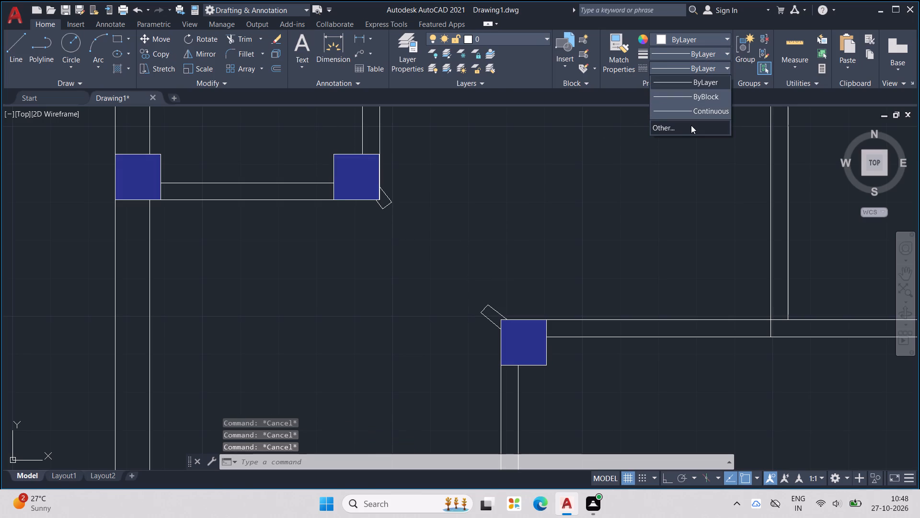
pyautogui.click(691, 125)
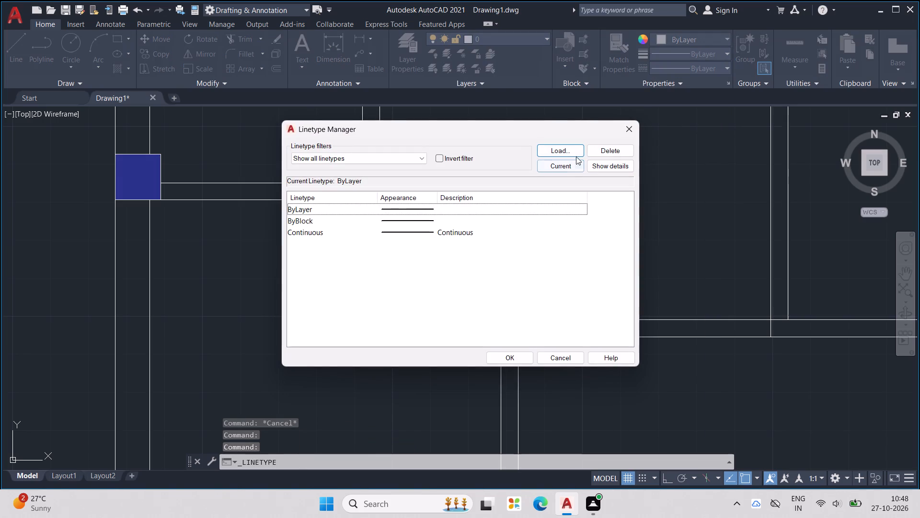
pyautogui.click(571, 153)
pyautogui.scroll(-3, 547, 226)
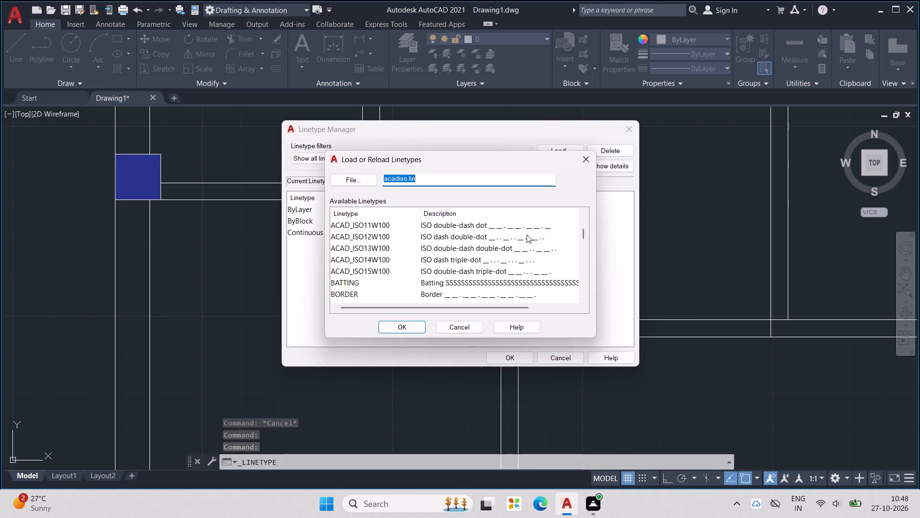
pyautogui.scroll(-7, 521, 247)
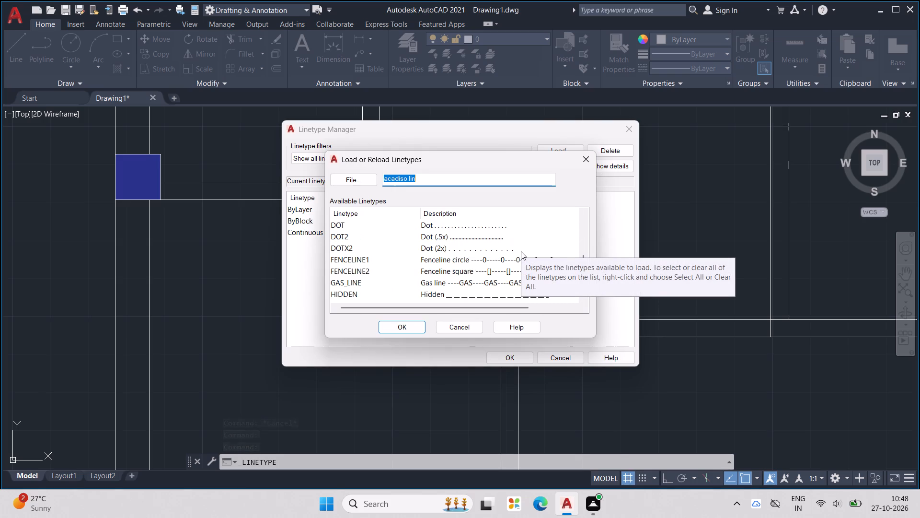
pyautogui.scroll(-5, 522, 249)
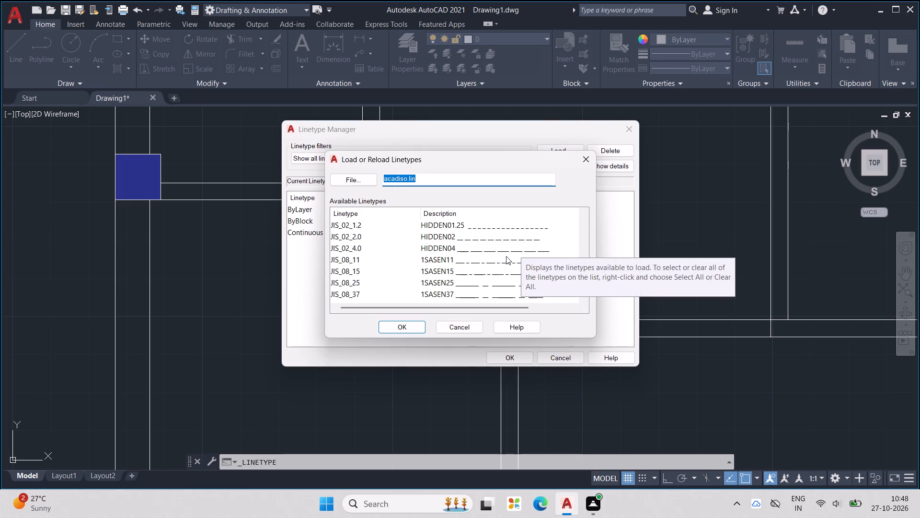
pyautogui.scroll(-7, 506, 256)
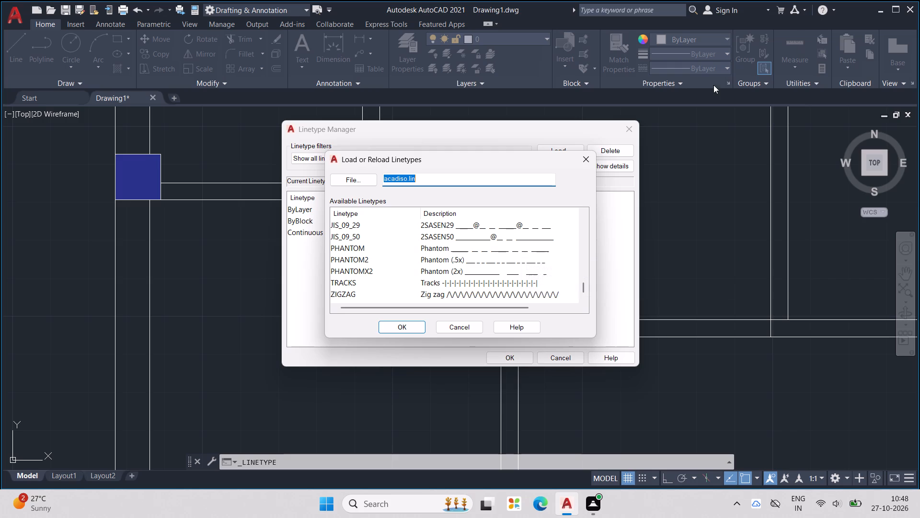
pyautogui.scroll(2, 503, 247)
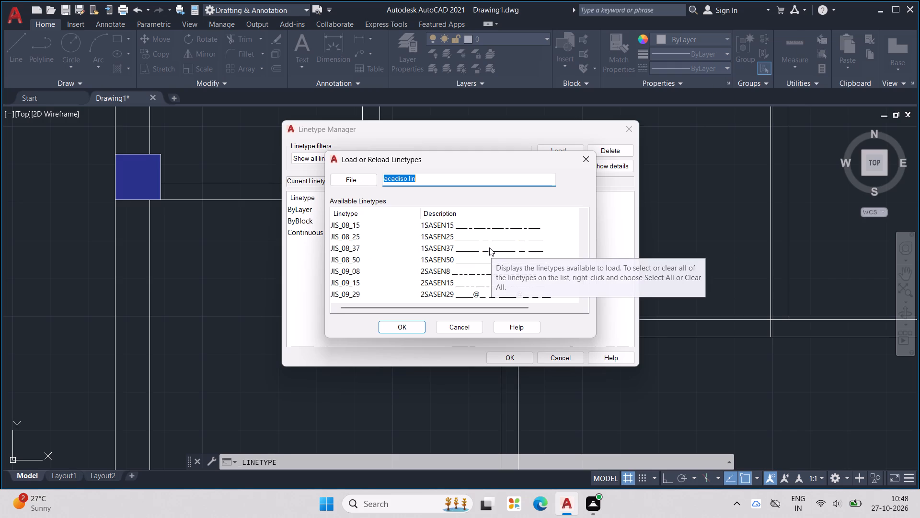
pyautogui.scroll(1, 489, 247)
pyautogui.click(479, 229)
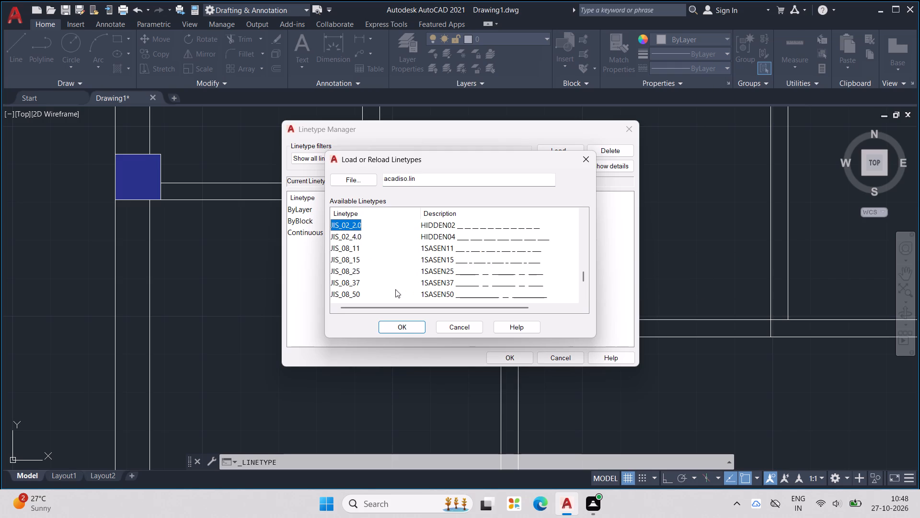
pyautogui.click(412, 324)
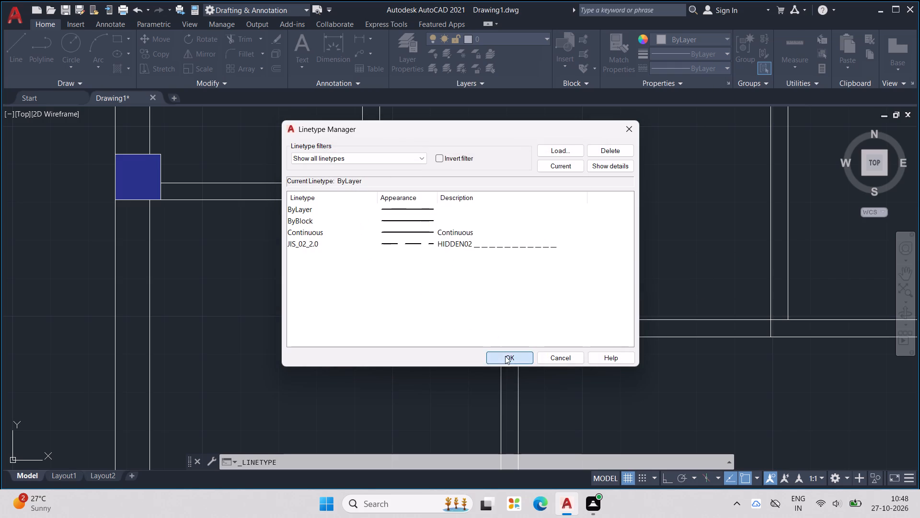
pyautogui.click(505, 356)
# Set the current linetype to JIS_02_2.0 and the current object colour to magenta.
pyautogui.scroll(-1, 435, 197)
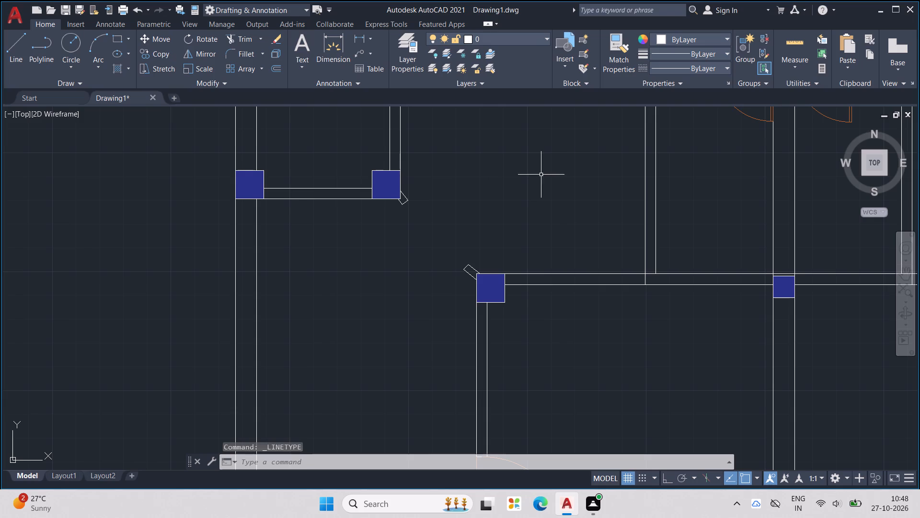
pyautogui.click(729, 61)
pyautogui.click(716, 68)
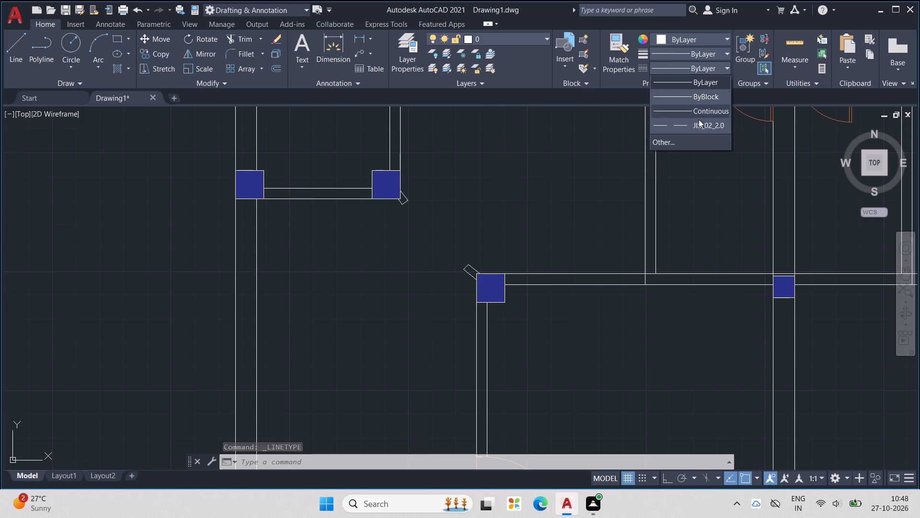
pyautogui.click(701, 122)
pyautogui.click(711, 54)
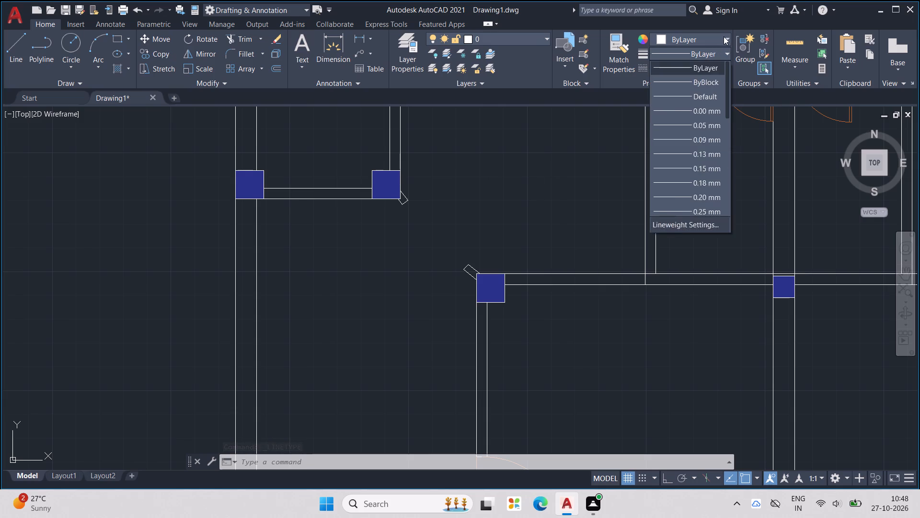
pyautogui.doubleClick(725, 35)
pyautogui.click(715, 160)
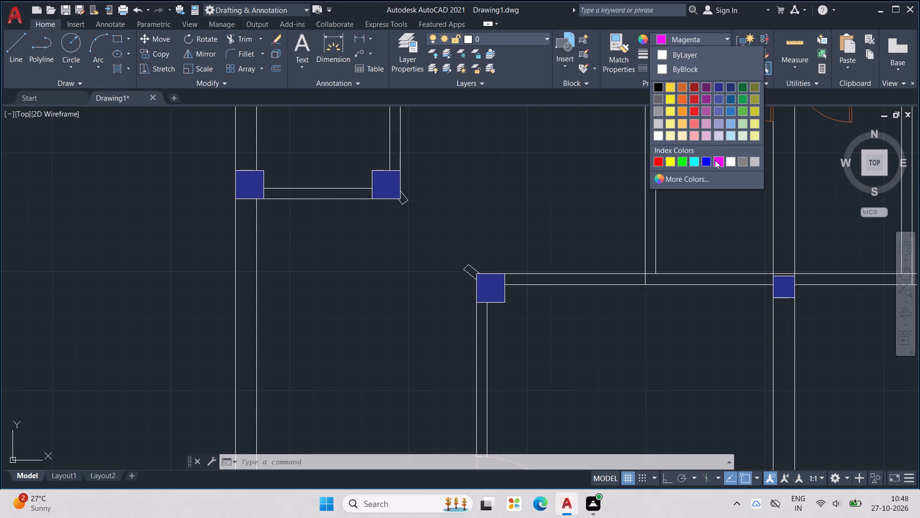
# Draw two dashed magenta lines joining the outer end corners of the left small room's slanted stub to those of the lower central room's stub.
pyautogui.press('l')
pyautogui.press('Return')
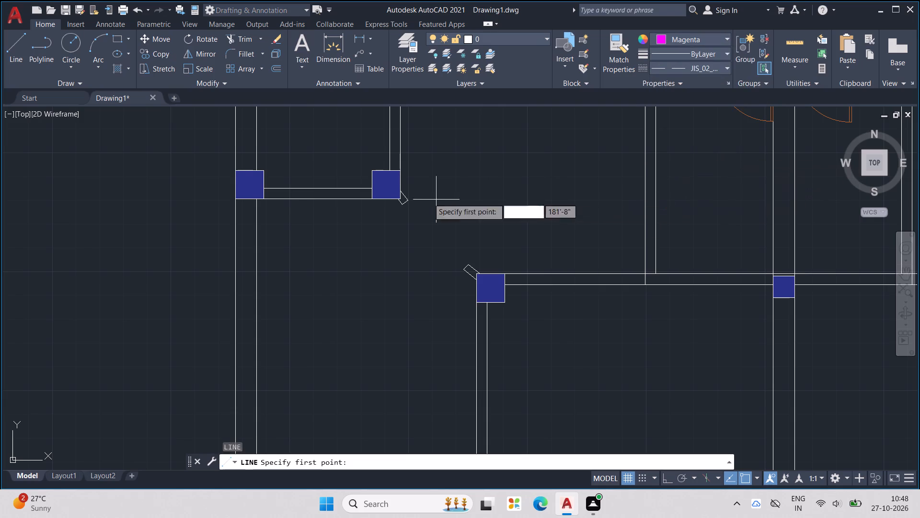
pyautogui.scroll(2, 394, 200)
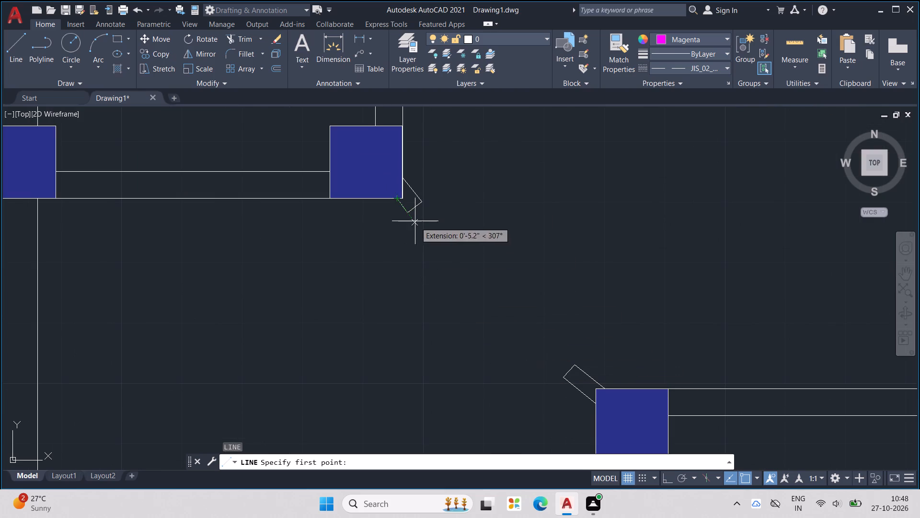
pyautogui.click(409, 215)
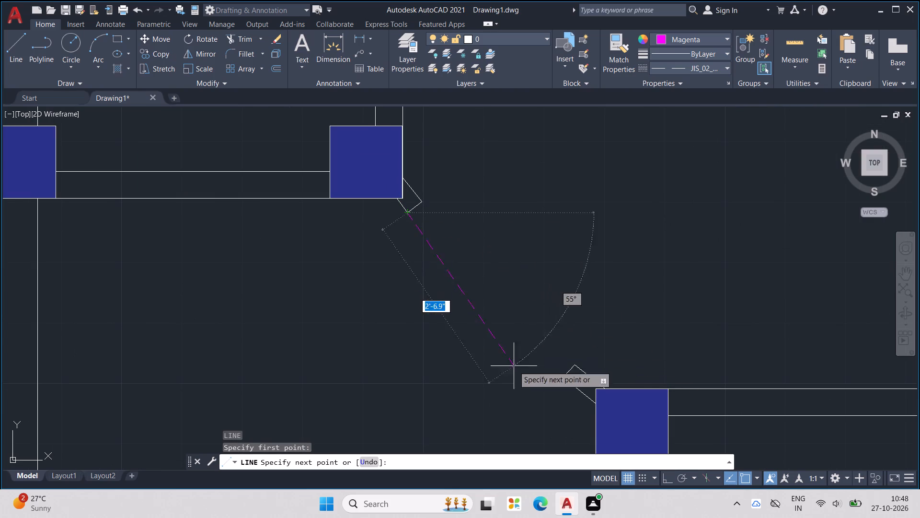
pyautogui.click(566, 379)
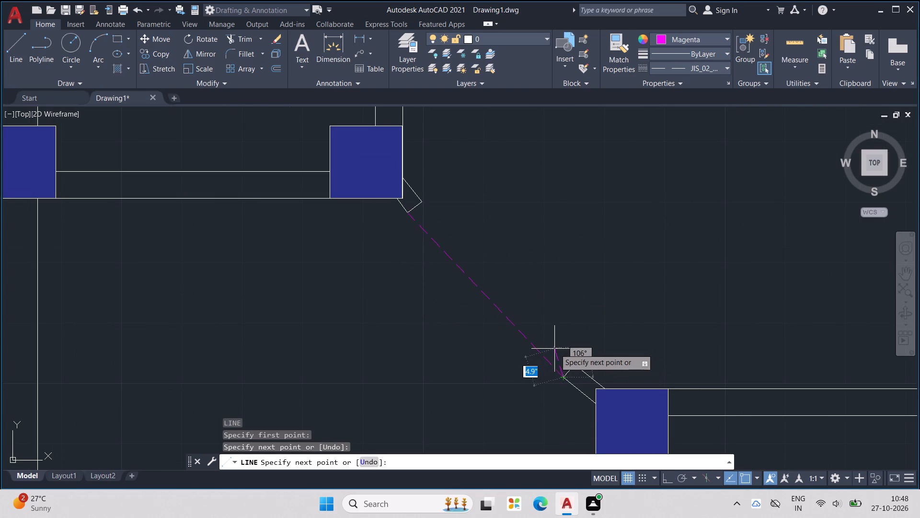
pyautogui.press('Escape')
pyautogui.press('l')
pyautogui.press('Return')
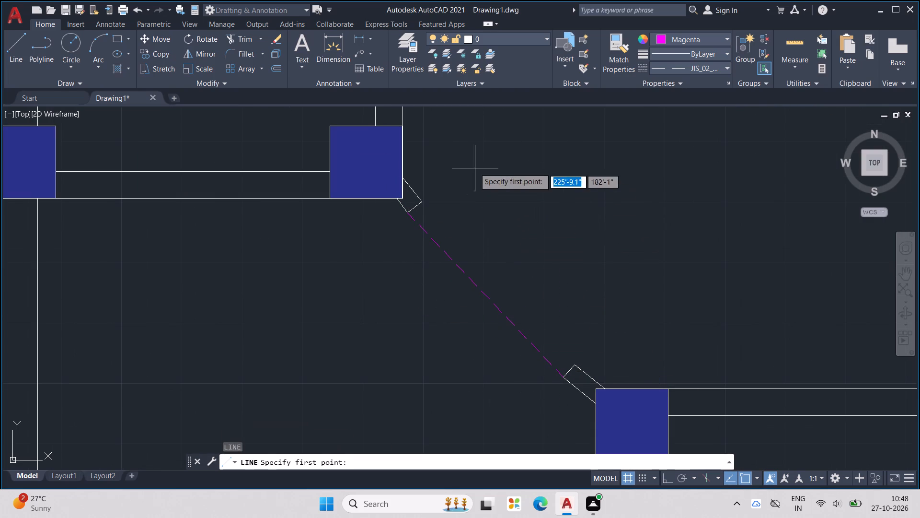
pyautogui.click(425, 203)
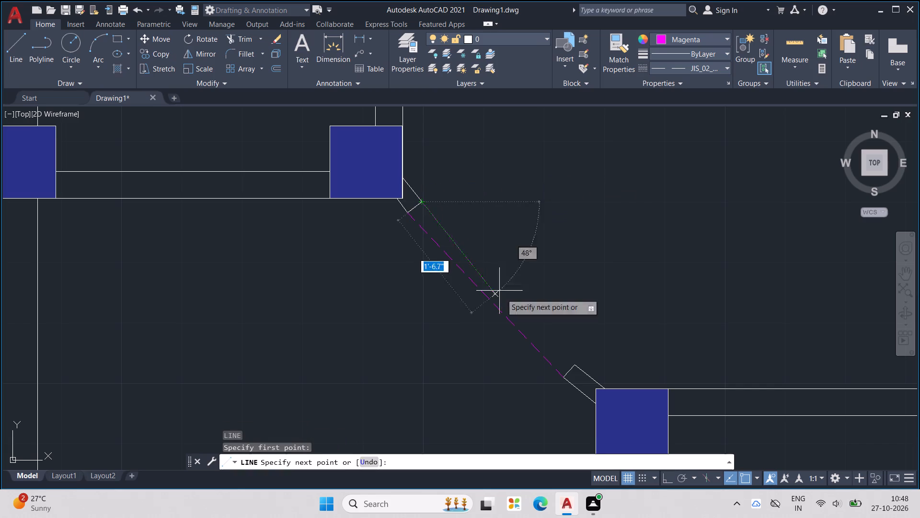
pyautogui.click(576, 364)
pyautogui.scroll(-4, 575, 324)
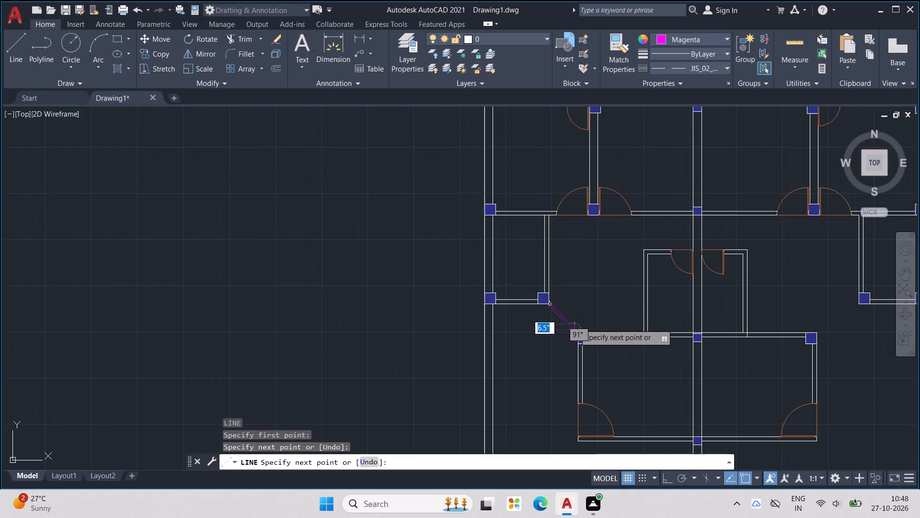
pyautogui.press('Escape')
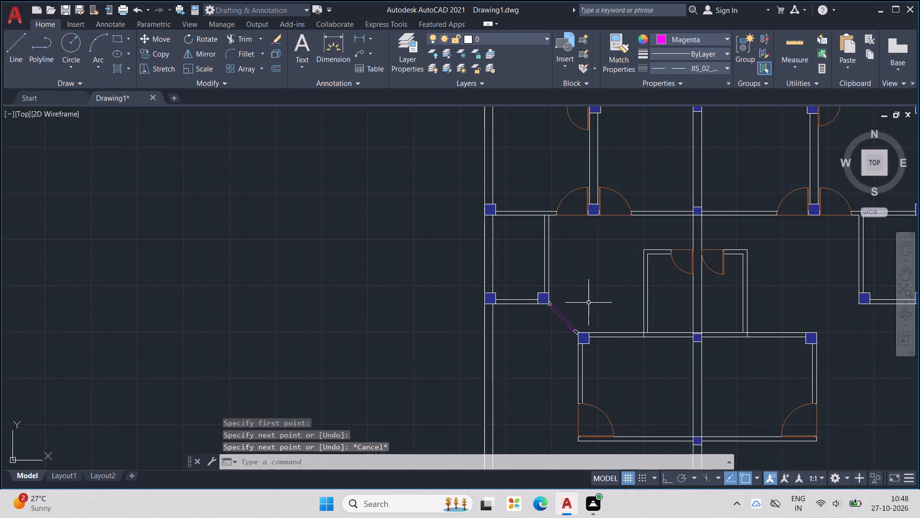
# Draw two vertical dashed magenta lines, about 3'-1.5" long, from the left facing-door room's outer top corner up to the horizontal wall, continuing its side wall.
pyautogui.moveTo(652, 283); pyautogui.dragTo(547, 387, button='middle')
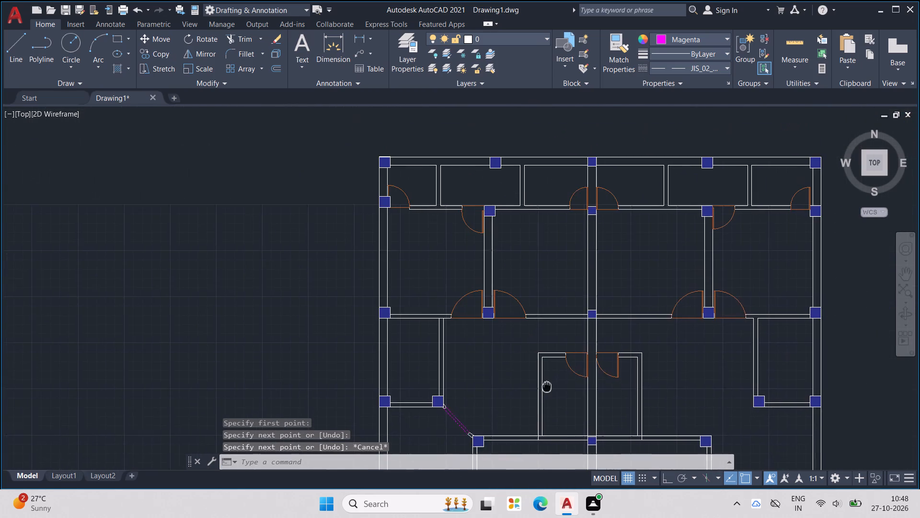
pyautogui.moveTo(547, 387); pyautogui.dragTo(547, 387, button='middle')
pyautogui.scroll(-1, 549, 388)
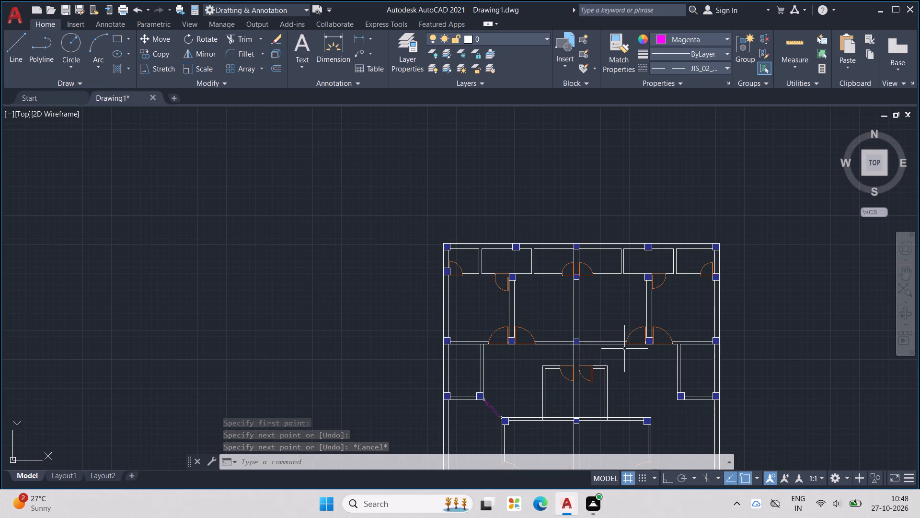
pyautogui.scroll(1, 627, 351)
pyautogui.moveTo(630, 366); pyautogui.dragTo(612, 264, button='middle')
pyautogui.scroll(-1, 612, 294)
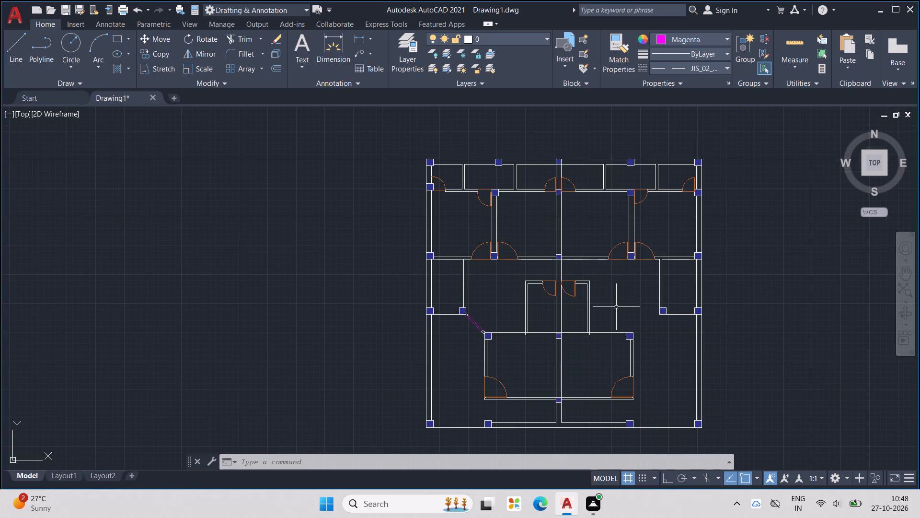
pyautogui.scroll(1, 539, 267)
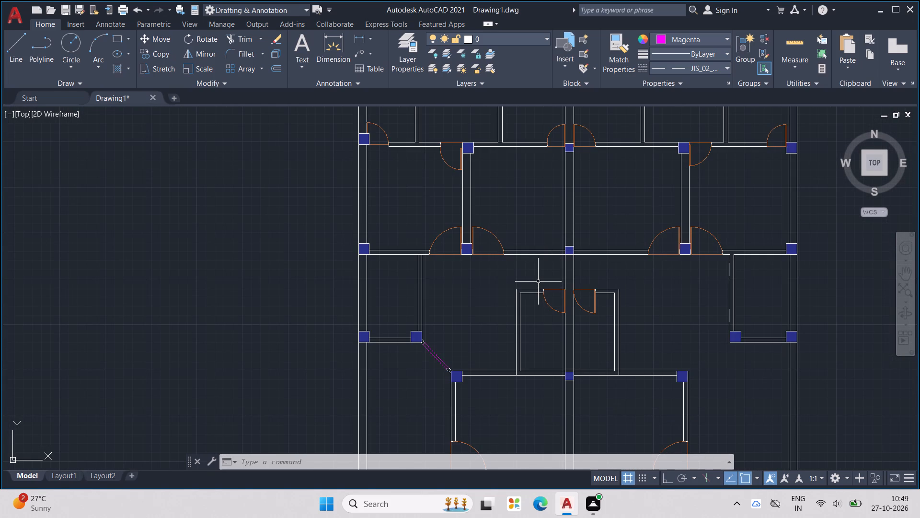
pyautogui.press('l')
pyautogui.press('Return')
pyautogui.scroll(2, 517, 285)
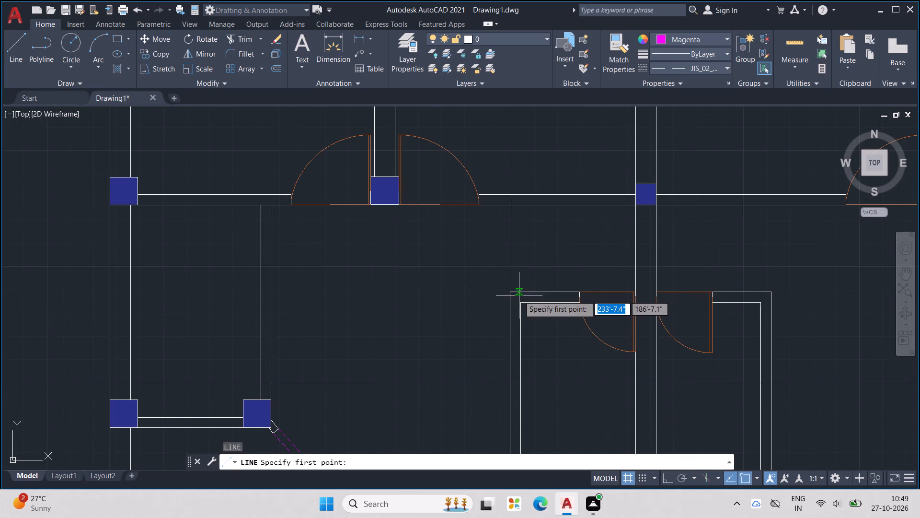
pyautogui.scroll(2, 510, 289)
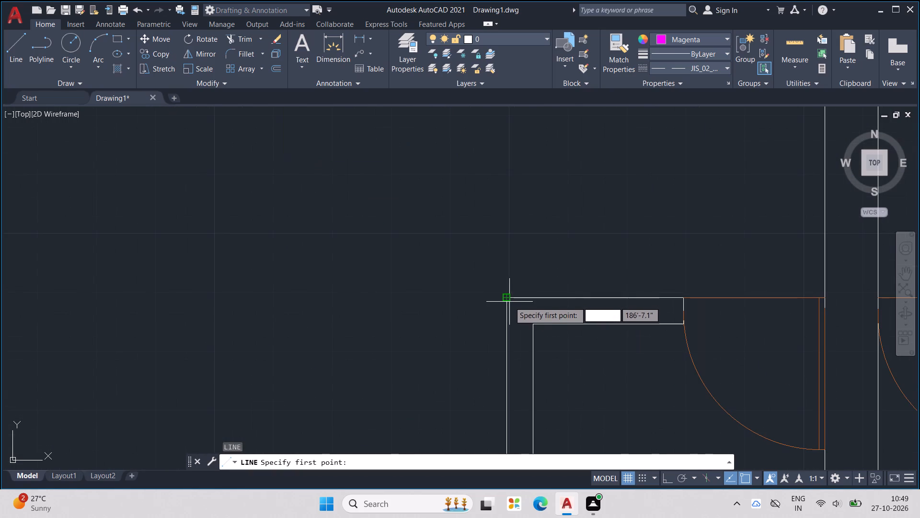
pyautogui.click(508, 300)
pyautogui.moveTo(529, 222); pyautogui.dragTo(529, 334, button='middle')
pyautogui.scroll(-1, 529, 270)
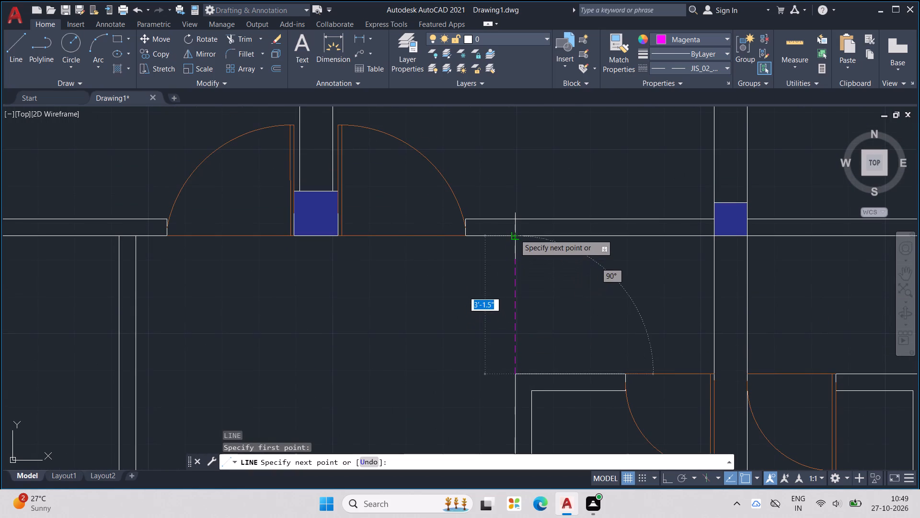
pyautogui.click(515, 234)
pyautogui.press('Escape')
pyautogui.press('l')
pyautogui.press('Return')
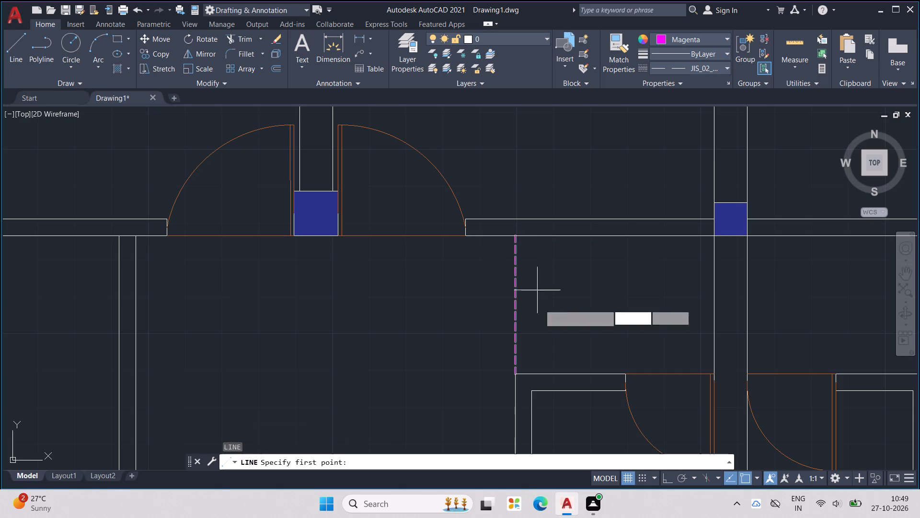
pyautogui.click(531, 371)
pyautogui.click(530, 235)
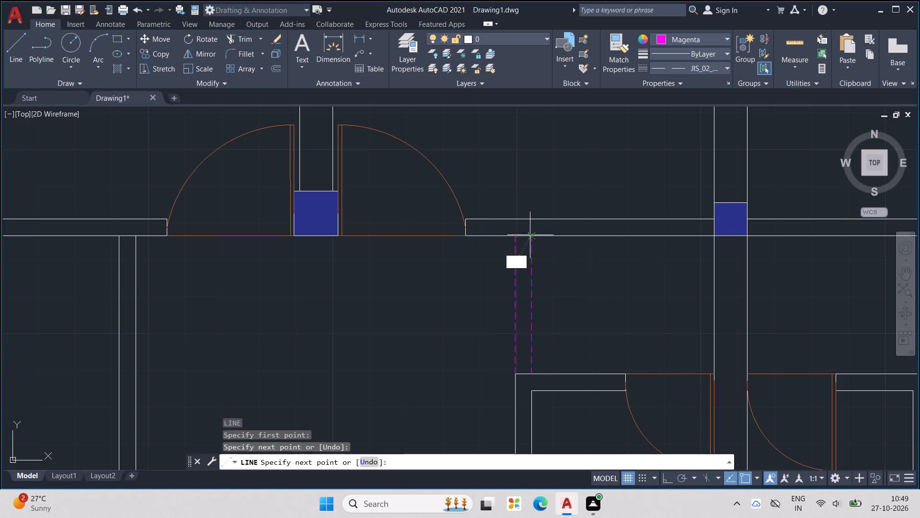
pyautogui.press('Escape')
pyautogui.press('Escape')
pyautogui.press('Escape')
pyautogui.press('Escape')
# Draw a vertical dashed magenta line, about 3'-1.5" long, from the right facing-door room's outer top corner up to the horizontal wall.
pyautogui.scroll(-3, 605, 295)
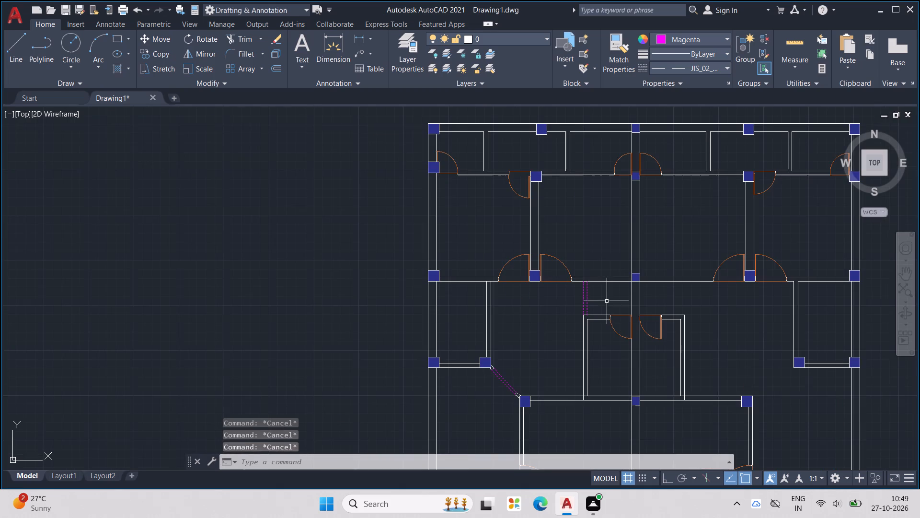
pyautogui.press('l')
pyautogui.press('Return')
pyautogui.scroll(4, 695, 320)
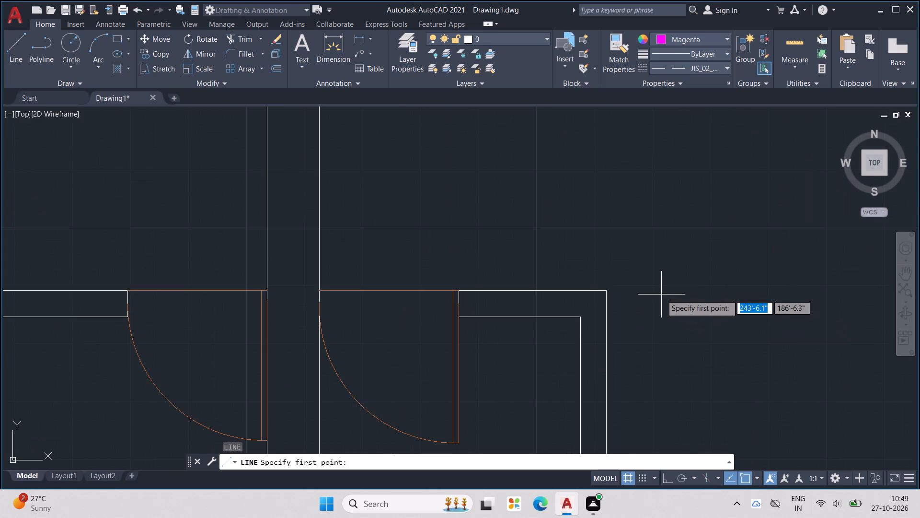
pyautogui.click(604, 289)
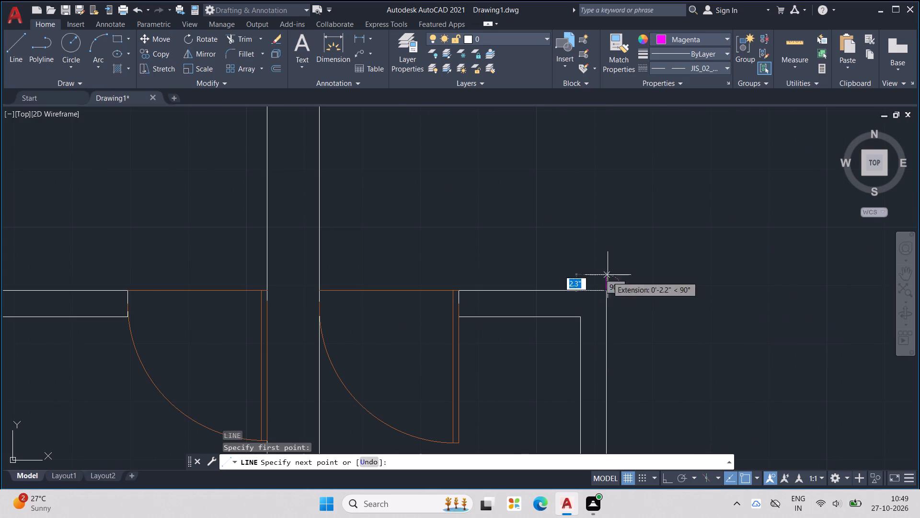
pyautogui.scroll(-1, 616, 262)
pyautogui.moveTo(616, 262); pyautogui.dragTo(607, 352, button='middle')
pyautogui.scroll(1, 607, 233)
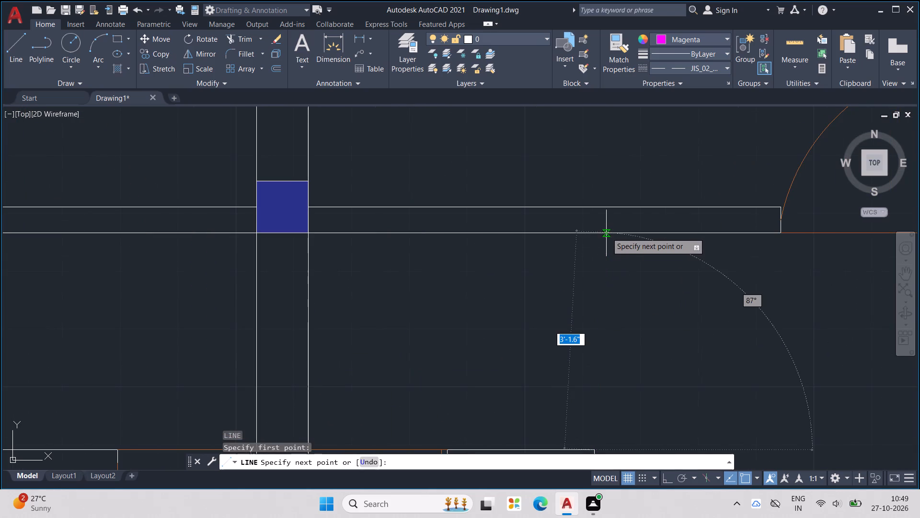
pyautogui.click(595, 232)
pyautogui.press('Escape')
pyautogui.press('Escape')
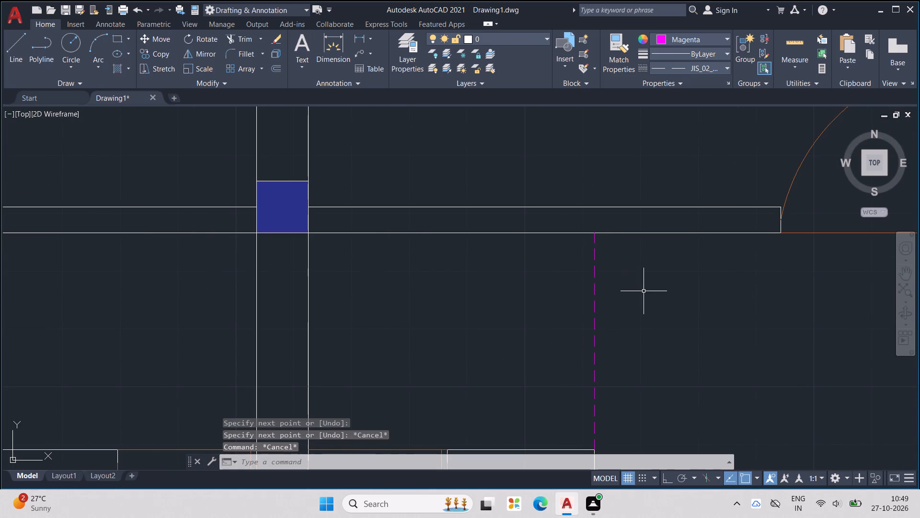
# Draw a parallel dashed magenta line, about 3'-1.5" long, up to the horizontal wall, continuing the inner face of the right facing-door room's side wall.
pyautogui.press('l')
pyautogui.press('Return')
pyautogui.scroll(-2, 645, 311)
pyautogui.scroll(2, 617, 371)
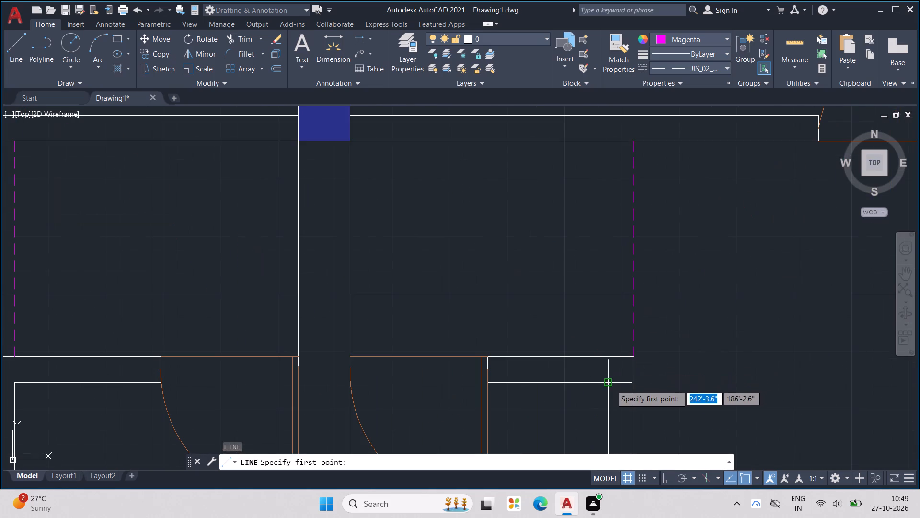
pyautogui.click(607, 357)
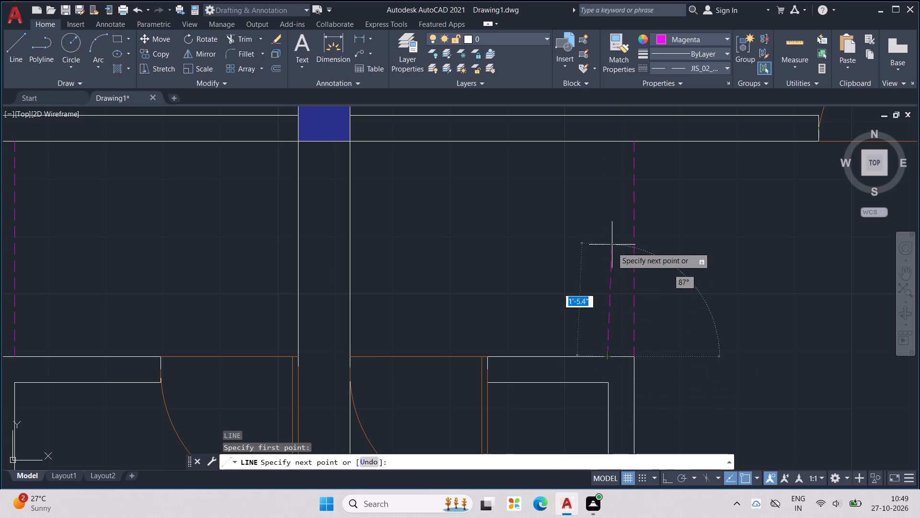
pyautogui.click(604, 141)
pyautogui.scroll(-3, 630, 219)
pyautogui.press('Escape')
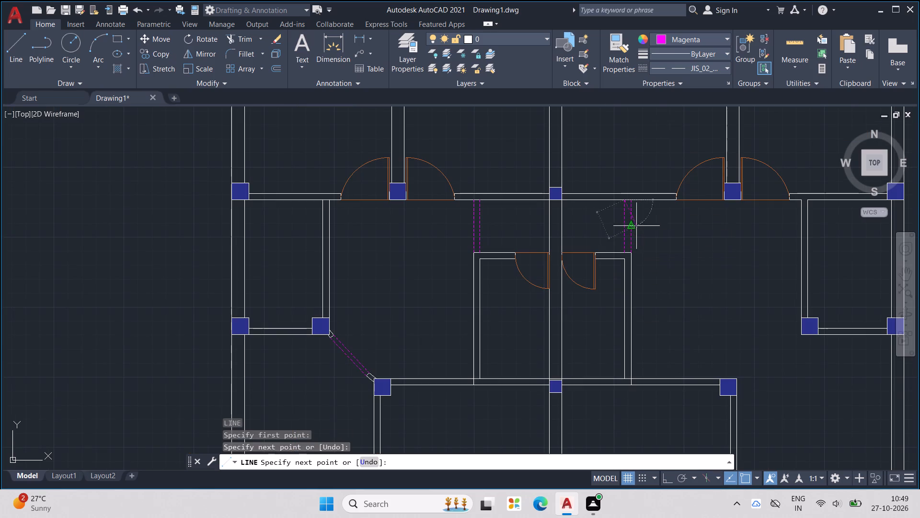
pyautogui.scroll(-2, 643, 225)
pyautogui.press('Escape')
pyautogui.press('Escape')
pyautogui.press('Escape')
pyautogui.scroll(2, 522, 220)
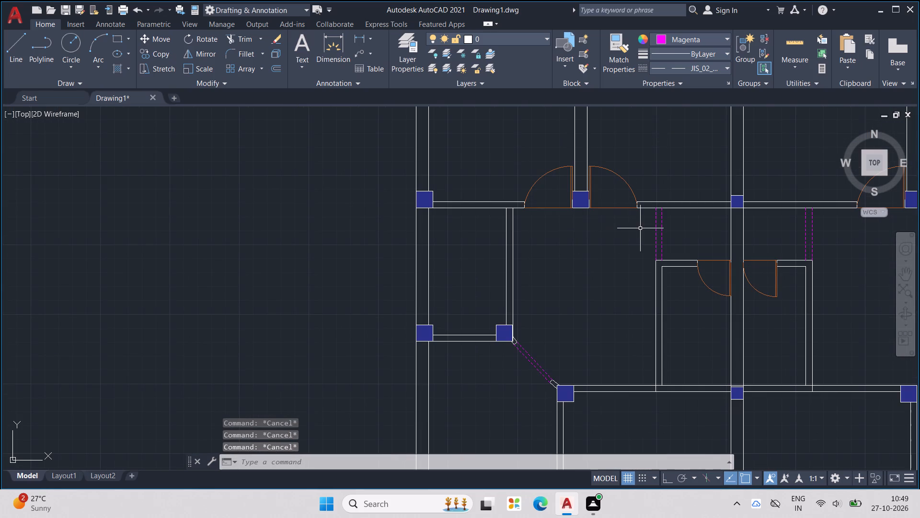
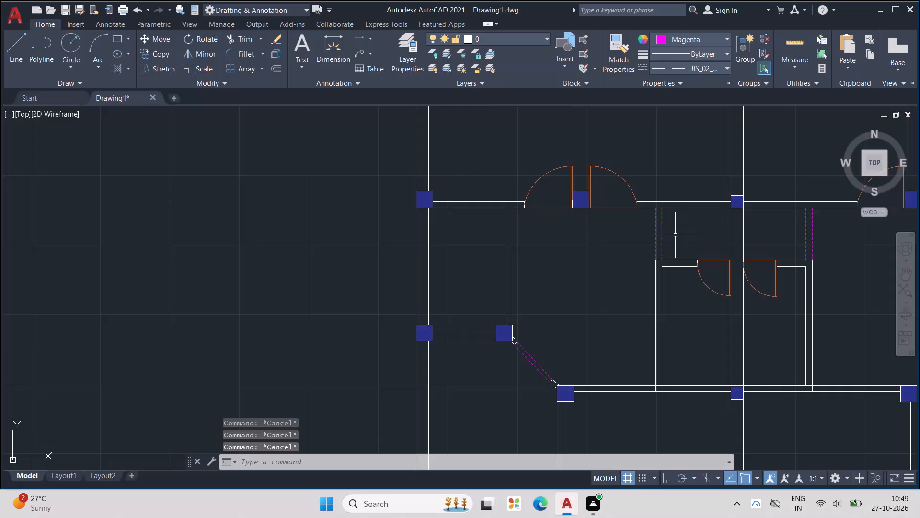
# Draw two crossing dashed diagonals, about 5'-2.1" each, corner to corner in the bay above the left facing-door room, beside its dashed lines.
pyautogui.press('l')
pyautogui.press('Return')
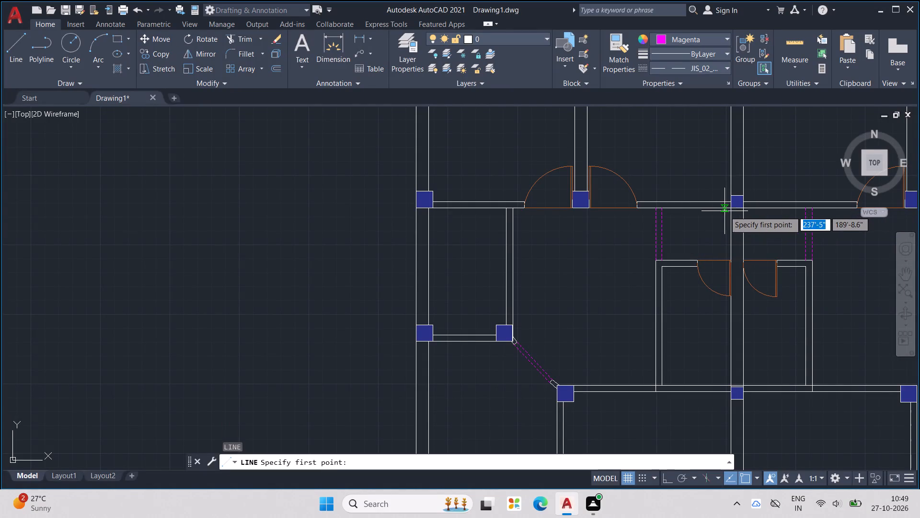
pyautogui.click(730, 208)
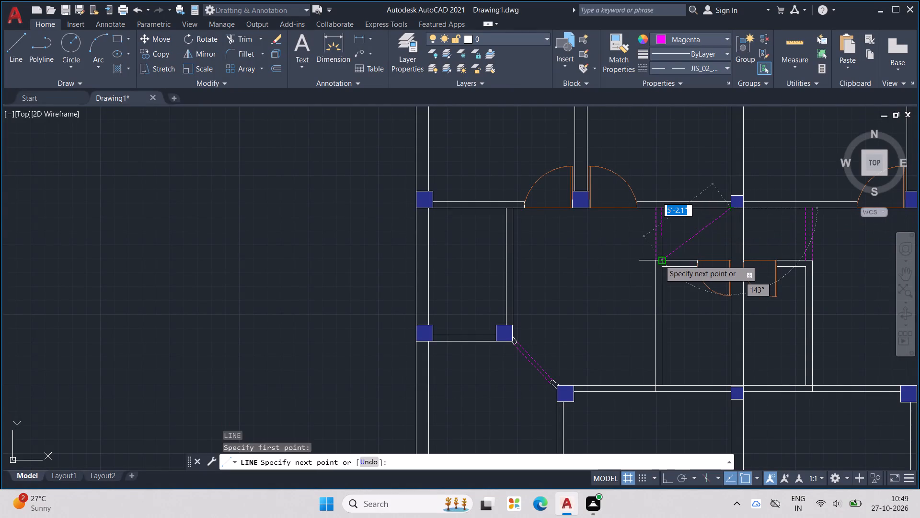
pyautogui.scroll(2, 660, 260)
pyautogui.click(663, 259)
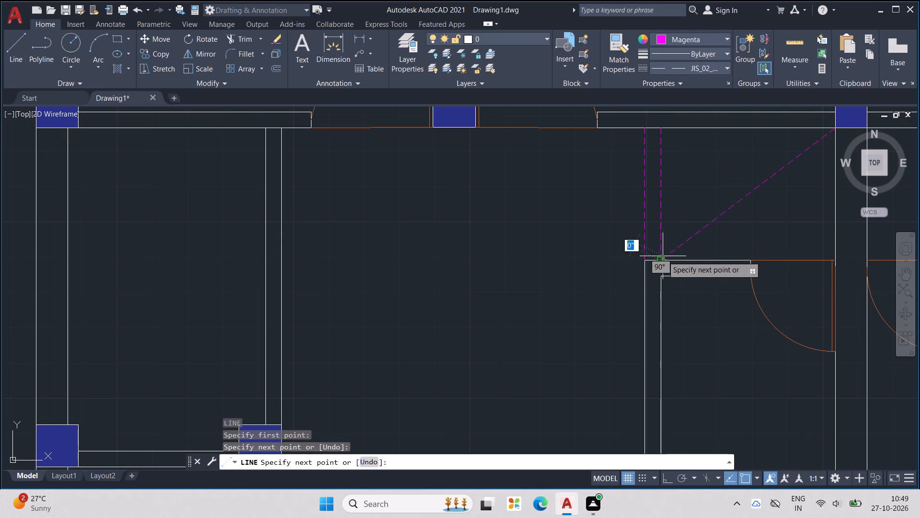
pyautogui.click(663, 131)
pyautogui.moveTo(759, 214); pyautogui.dragTo(755, 215, button='middle')
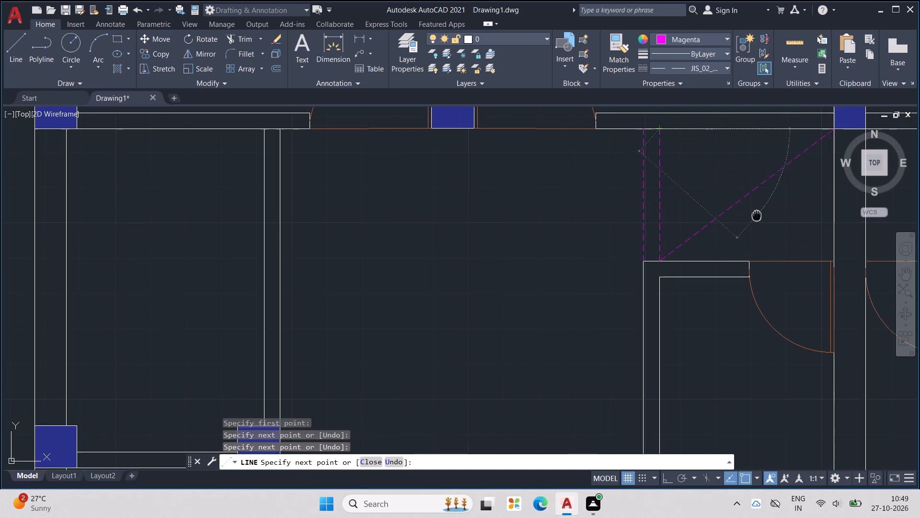
pyautogui.moveTo(755, 215); pyautogui.dragTo(655, 216, button='middle')
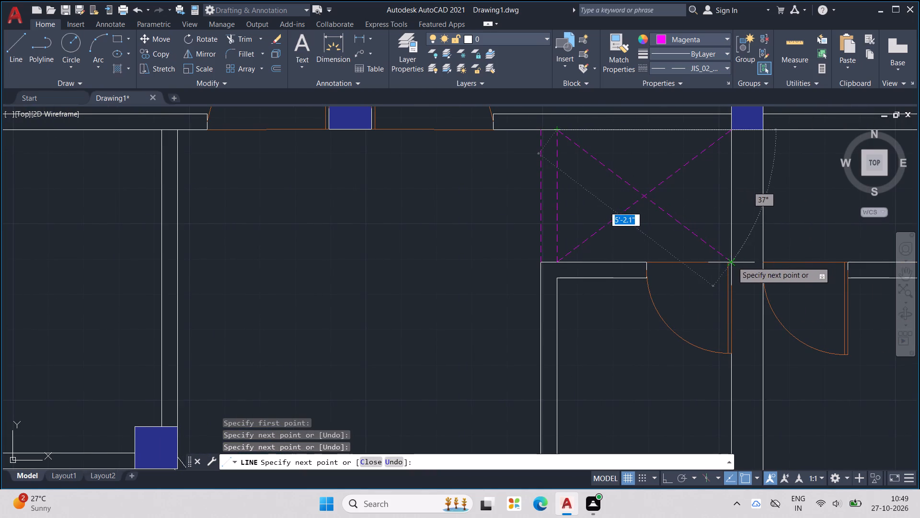
pyautogui.click(732, 261)
pyautogui.press('Escape')
pyautogui.press('Escape')
pyautogui.press('Escape')
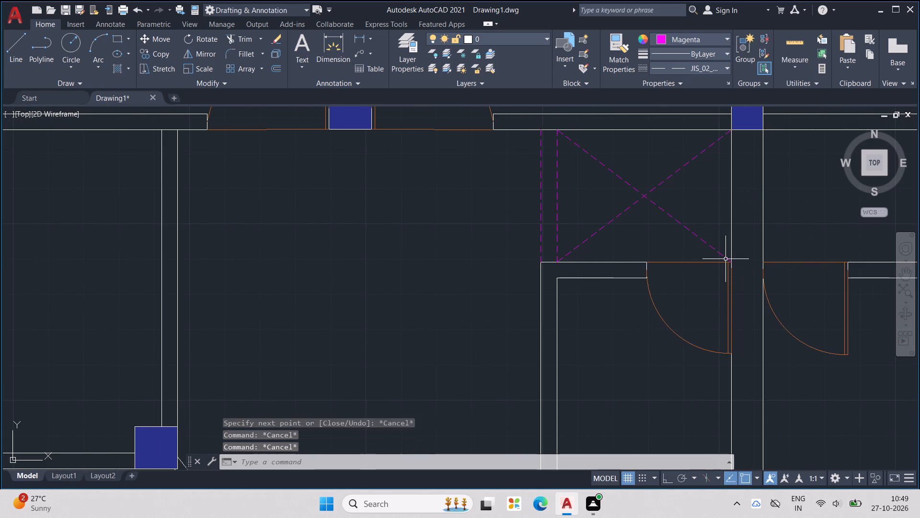
pyautogui.press('Escape')
pyautogui.press('Escape')
pyautogui.press('Escape')
pyautogui.press('Escape')
pyautogui.press('Escape')
pyautogui.press('Escape')
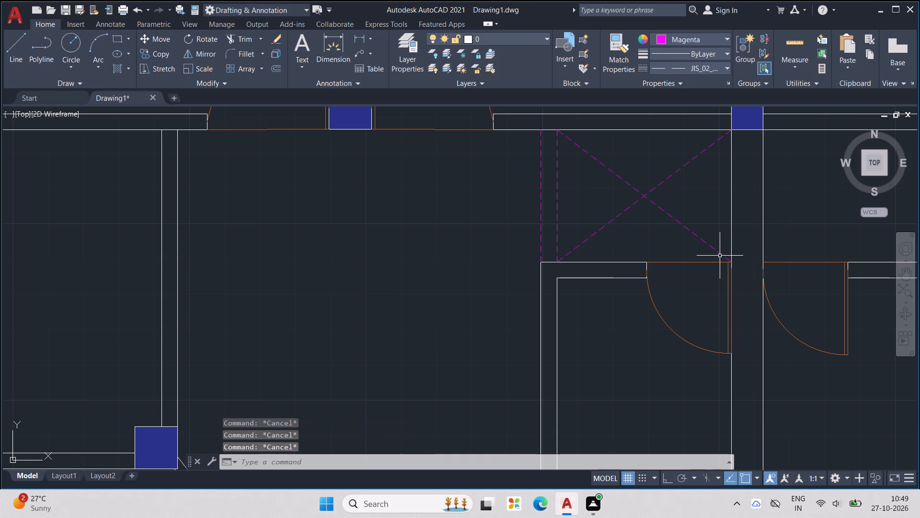
pyautogui.press('Escape')
# Draw two crossing dashed diagonals, about 4'-10.5" each, corner to corner in the bay above the right facing-door room.
pyautogui.scroll(-3, 716, 256)
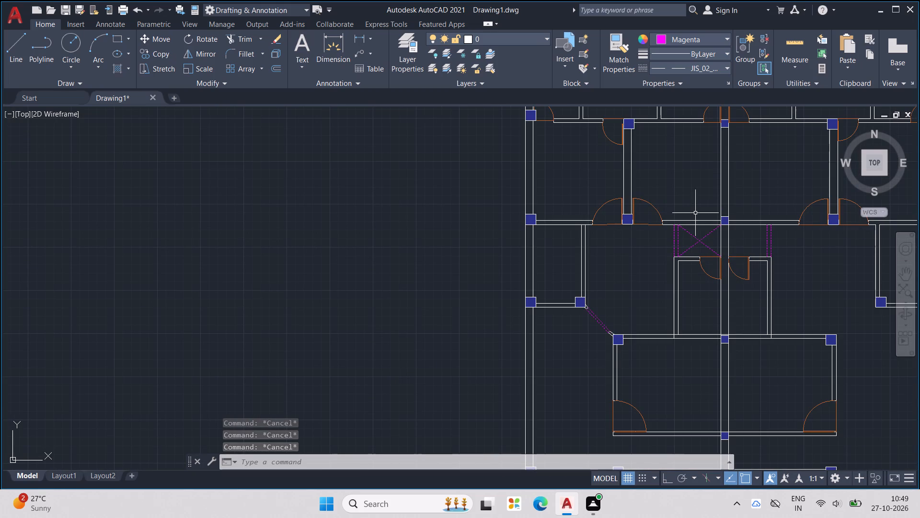
pyautogui.moveTo(819, 264); pyautogui.dragTo(694, 294, button='middle')
pyautogui.press('Escape')
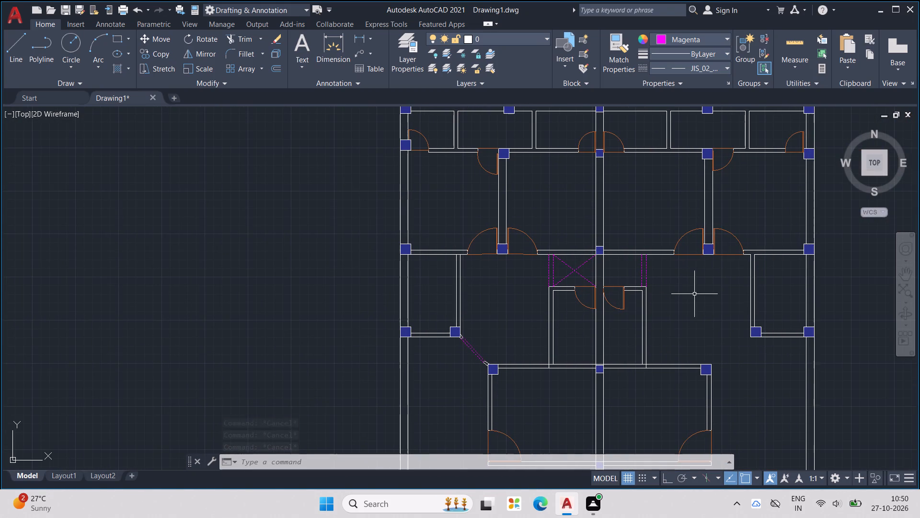
pyautogui.press('Escape')
pyautogui.press('l')
pyautogui.press('Return')
pyautogui.scroll(3, 624, 271)
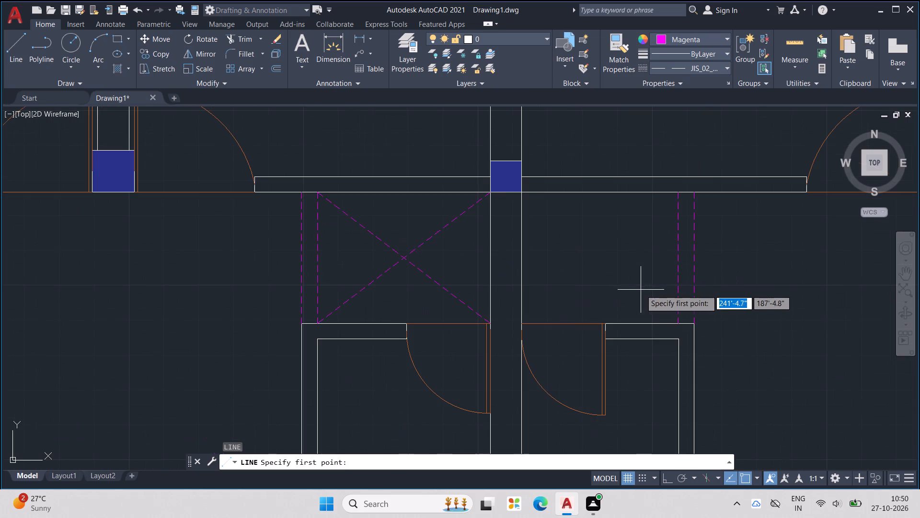
pyautogui.click(677, 321)
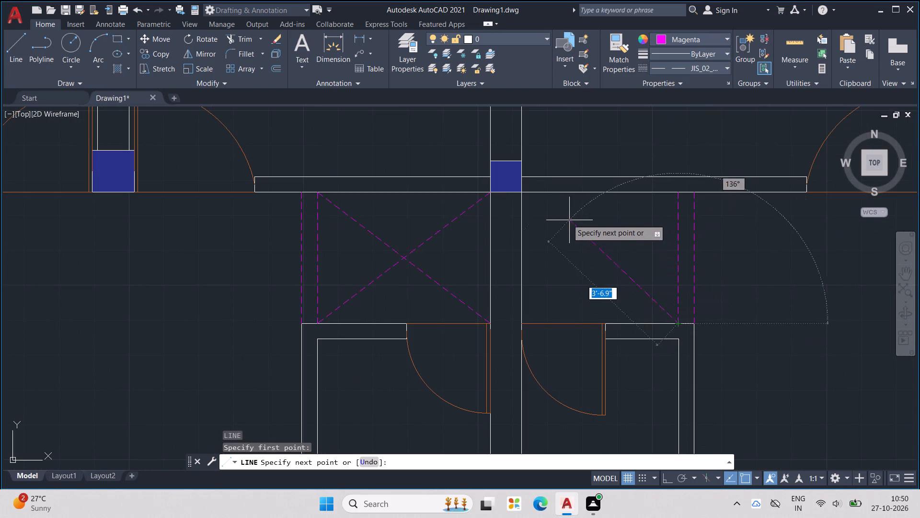
pyautogui.scroll(1, 524, 193)
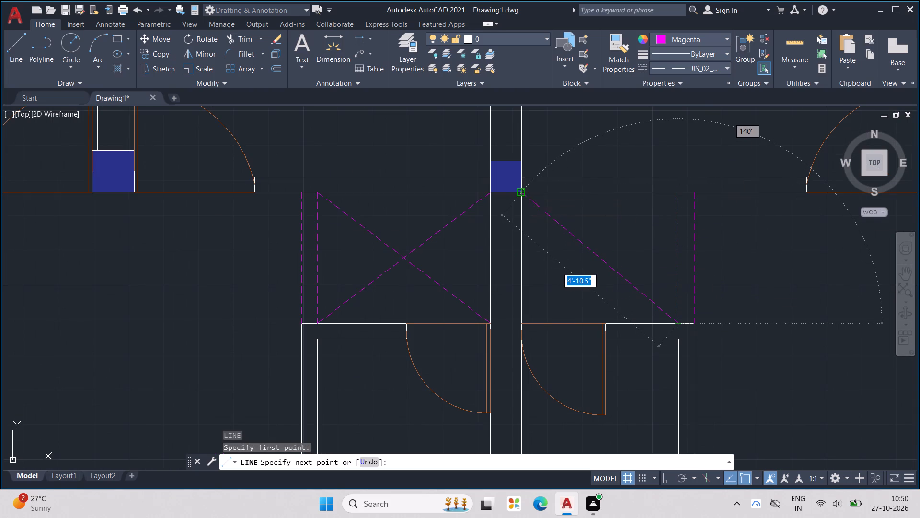
pyautogui.scroll(1, 524, 193)
pyautogui.click(519, 192)
pyautogui.press('Escape')
pyautogui.press('Escape')
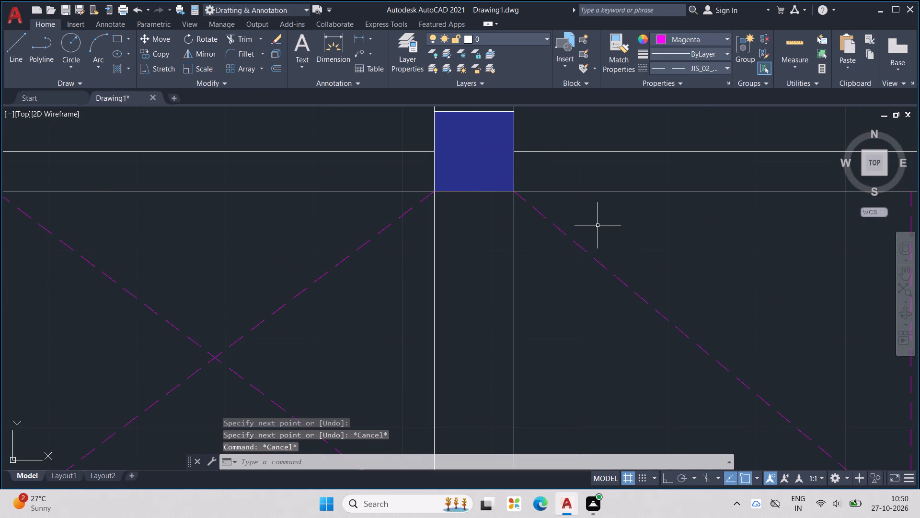
pyautogui.press('Escape')
pyautogui.press('l')
pyautogui.press('Return')
pyautogui.scroll(-2, 600, 230)
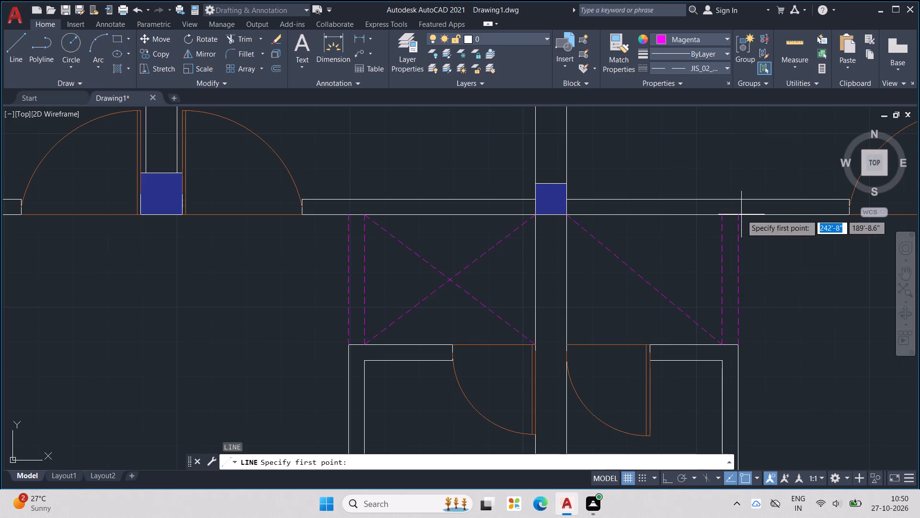
pyautogui.click(724, 215)
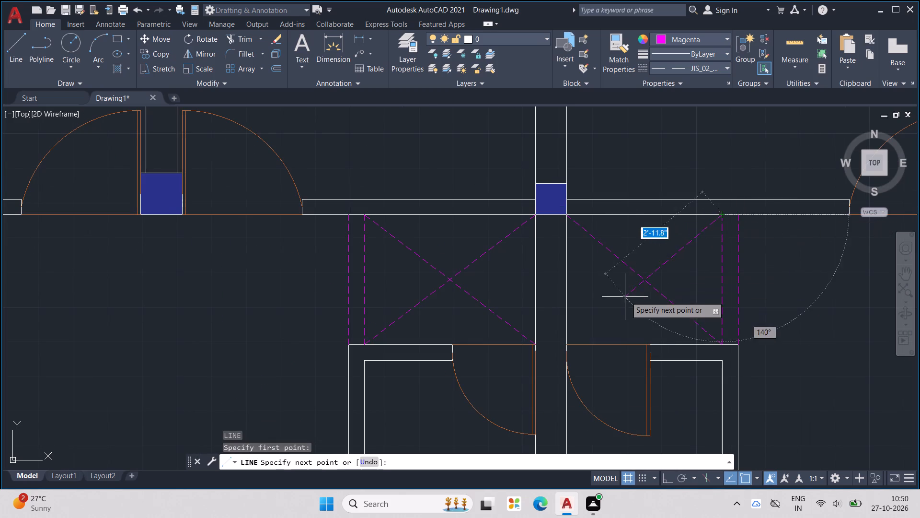
pyautogui.click(567, 345)
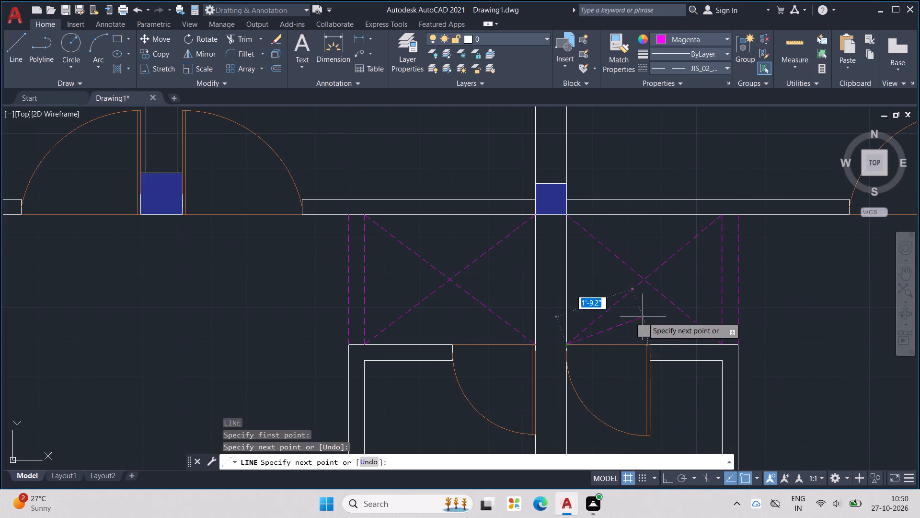
pyautogui.scroll(-3, 645, 310)
pyautogui.press('Escape')
pyautogui.press('Escape')
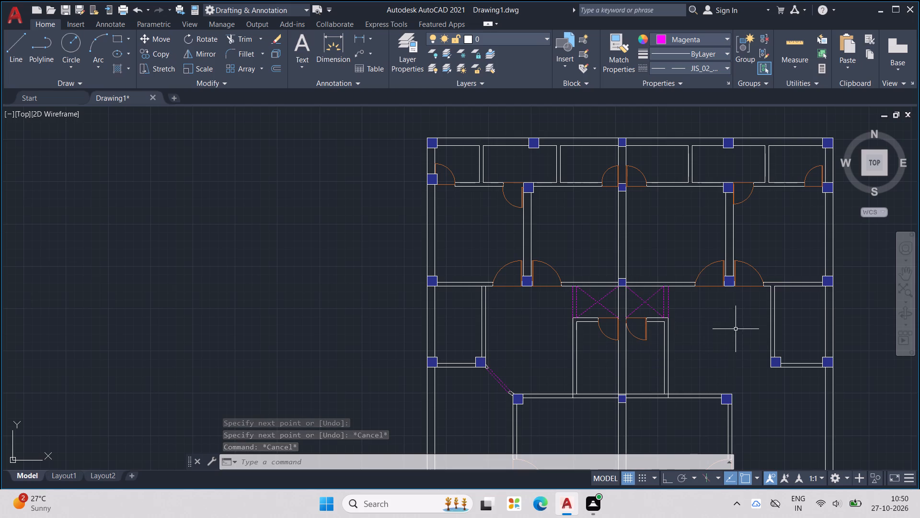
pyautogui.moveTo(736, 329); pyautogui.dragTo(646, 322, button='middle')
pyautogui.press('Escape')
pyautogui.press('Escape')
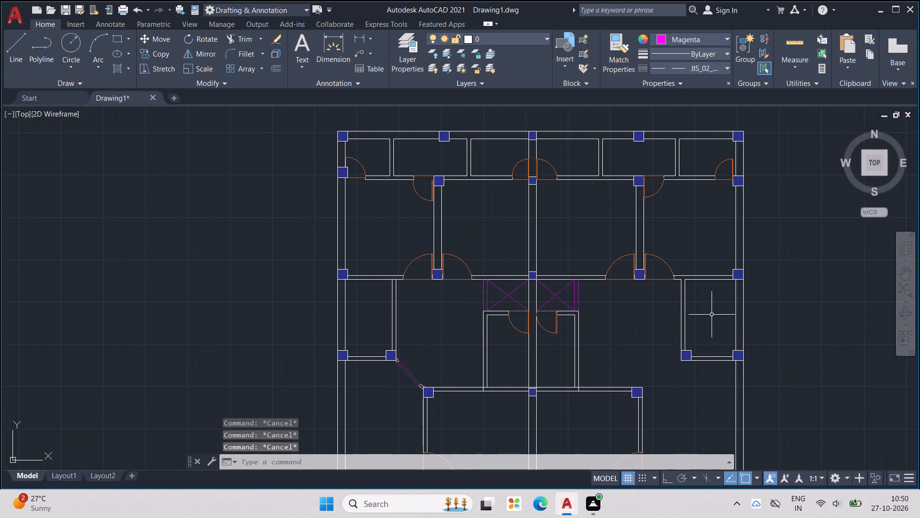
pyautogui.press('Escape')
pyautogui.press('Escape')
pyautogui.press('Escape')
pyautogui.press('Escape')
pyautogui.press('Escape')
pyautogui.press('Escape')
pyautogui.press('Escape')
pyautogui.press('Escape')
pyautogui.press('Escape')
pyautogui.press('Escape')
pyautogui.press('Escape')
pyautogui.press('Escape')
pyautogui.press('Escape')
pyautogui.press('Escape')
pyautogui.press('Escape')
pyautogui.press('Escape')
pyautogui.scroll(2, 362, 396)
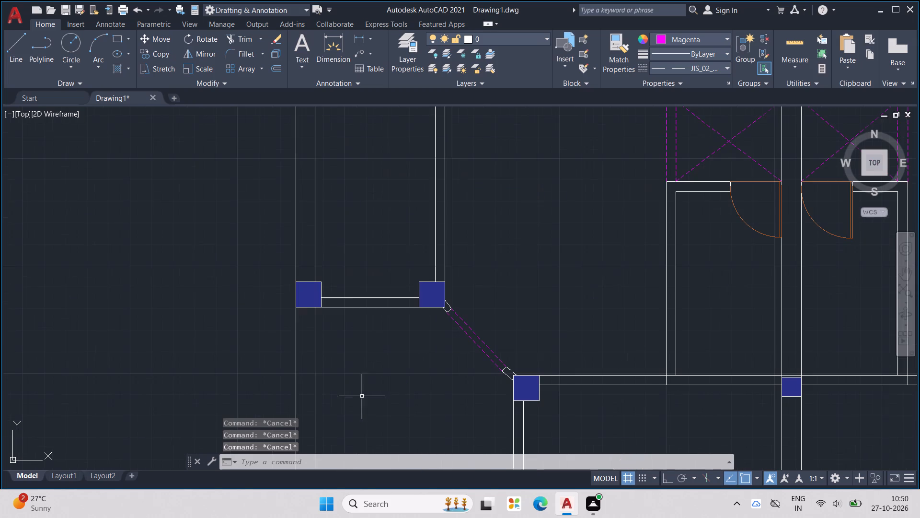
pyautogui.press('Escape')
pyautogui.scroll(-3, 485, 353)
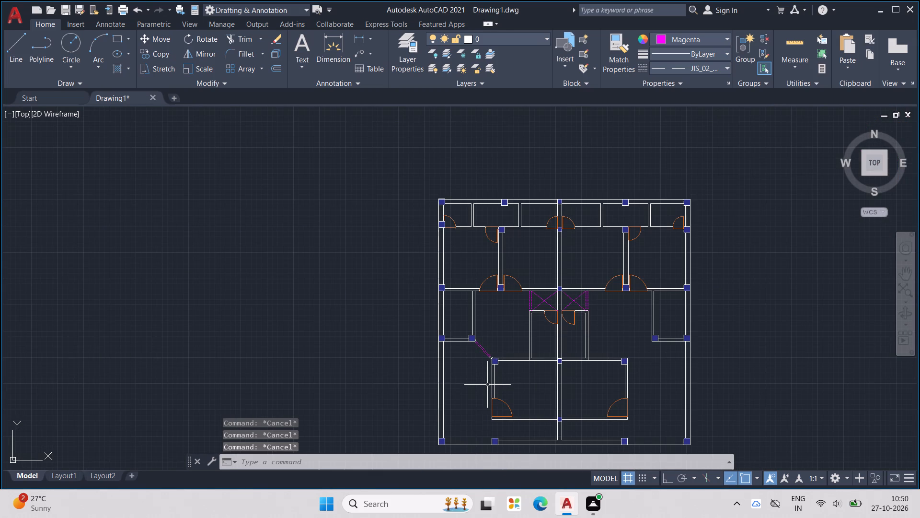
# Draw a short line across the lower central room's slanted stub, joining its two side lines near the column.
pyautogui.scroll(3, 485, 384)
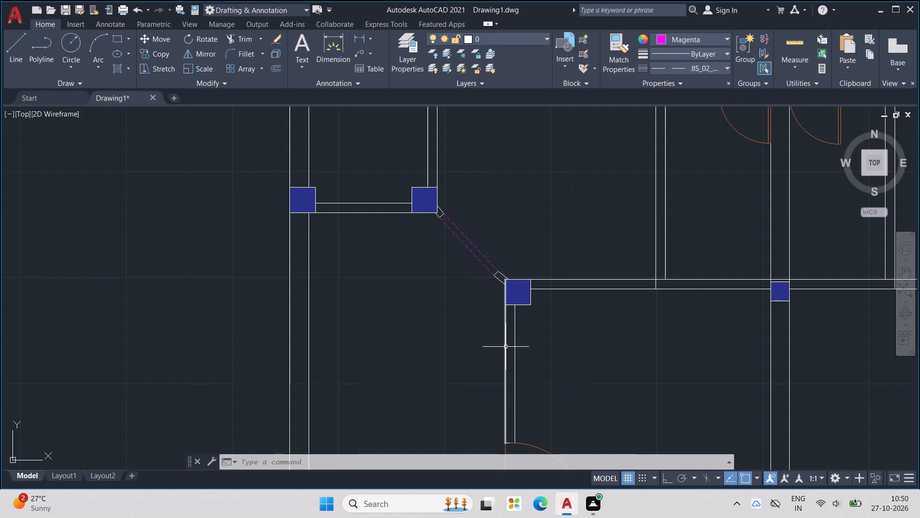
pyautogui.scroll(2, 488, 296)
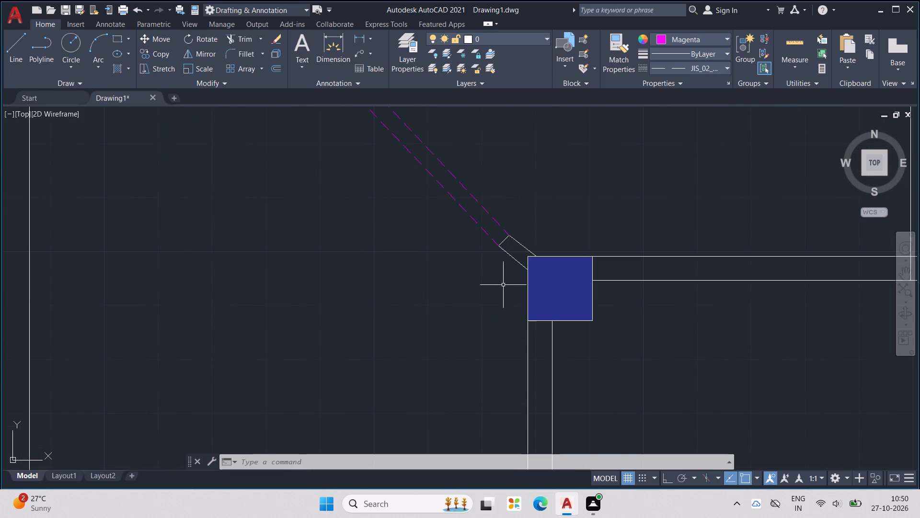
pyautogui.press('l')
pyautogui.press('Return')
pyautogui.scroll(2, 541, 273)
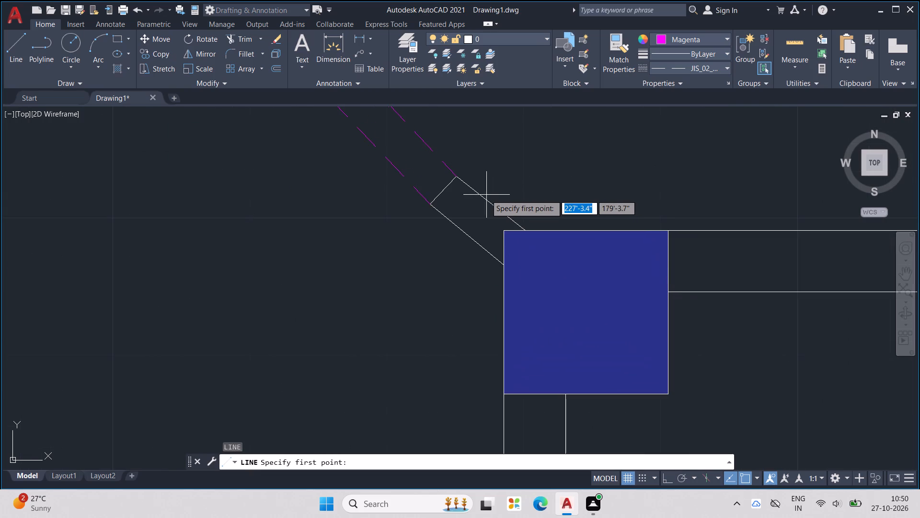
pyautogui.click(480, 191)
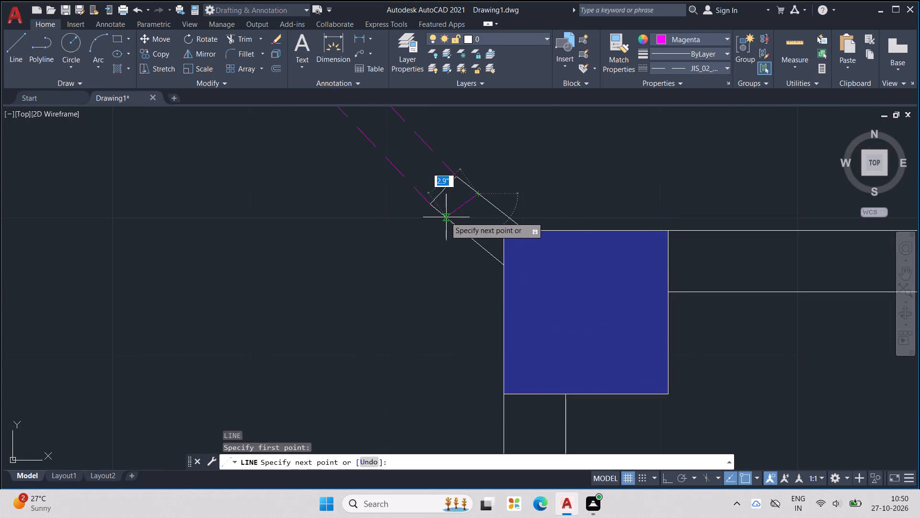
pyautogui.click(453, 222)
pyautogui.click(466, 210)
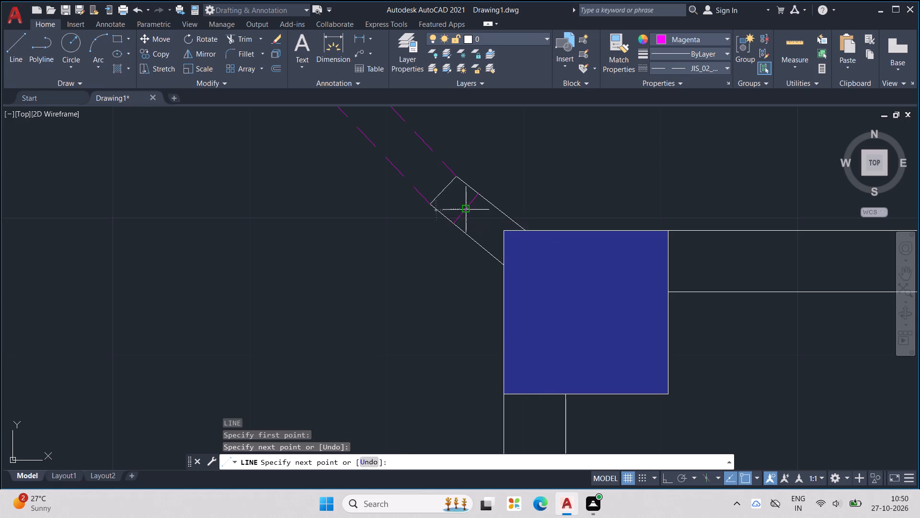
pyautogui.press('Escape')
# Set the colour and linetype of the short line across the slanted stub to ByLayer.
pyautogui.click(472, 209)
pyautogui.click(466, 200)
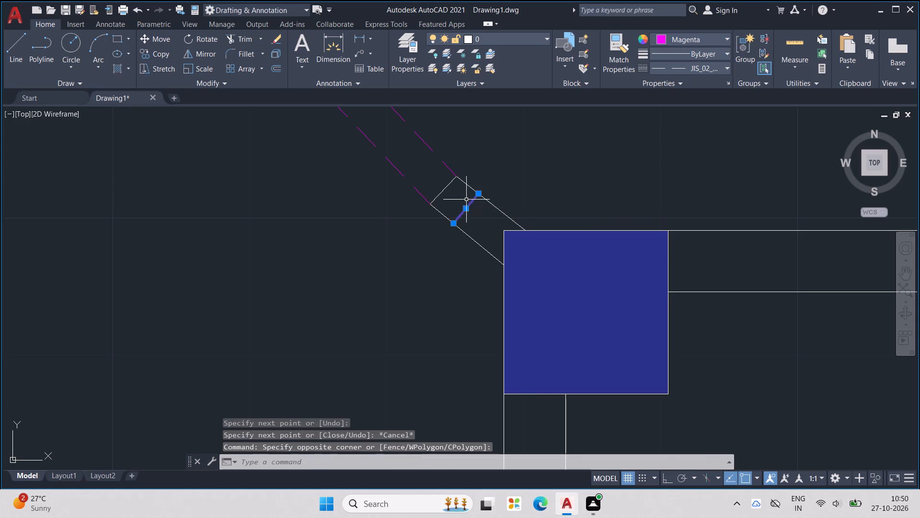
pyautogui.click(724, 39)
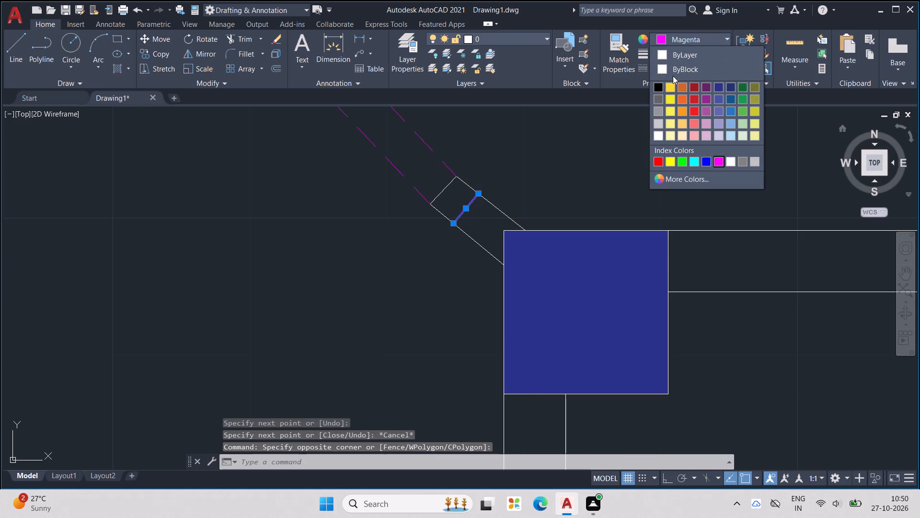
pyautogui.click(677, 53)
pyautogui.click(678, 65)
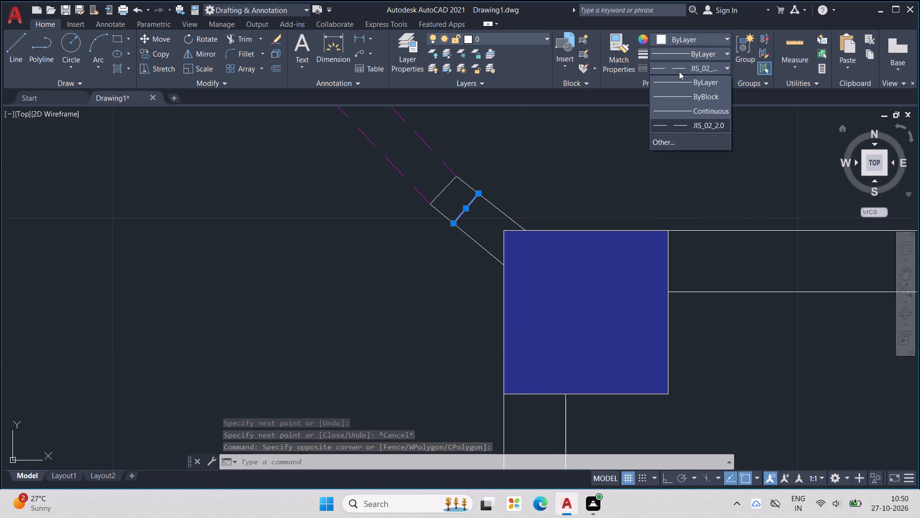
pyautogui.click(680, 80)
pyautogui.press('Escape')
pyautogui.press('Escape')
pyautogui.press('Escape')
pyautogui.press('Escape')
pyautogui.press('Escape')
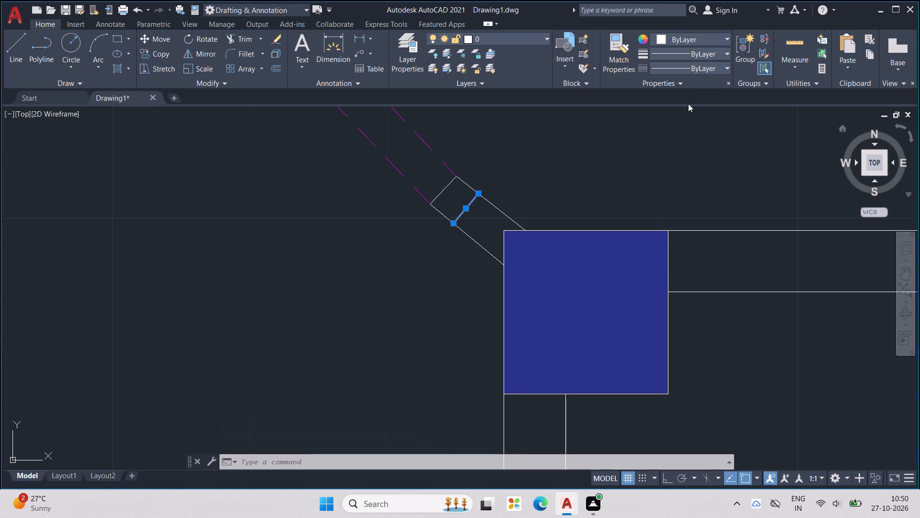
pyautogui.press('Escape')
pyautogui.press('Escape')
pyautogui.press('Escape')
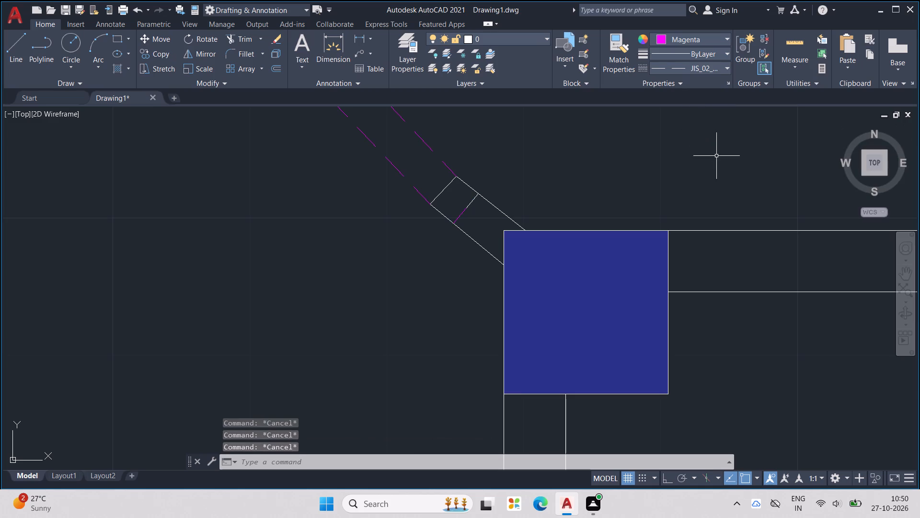
# Trim away the short cross line and the end line of the lower central room's slanted stub.
pyautogui.press('t')
pyautogui.press('r')
pyautogui.press('Return')
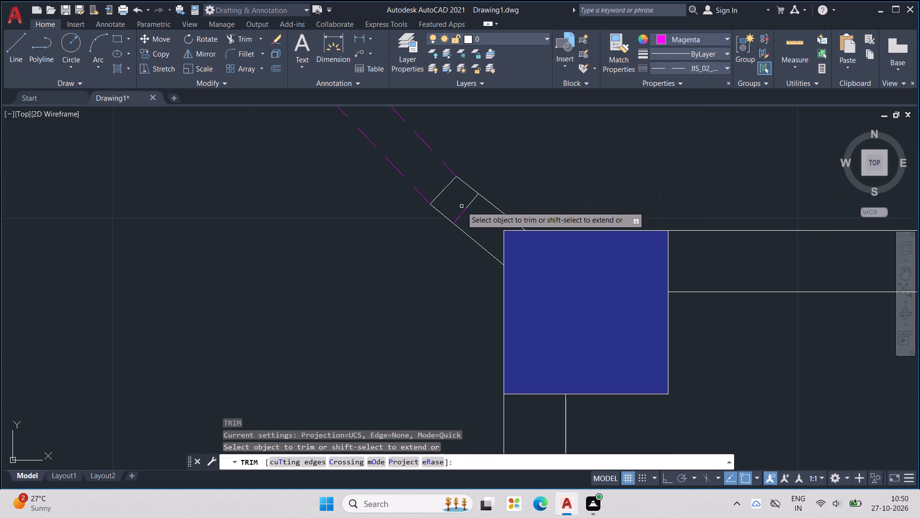
pyautogui.moveTo(464, 204); pyautogui.dragTo(476, 214)
pyautogui.moveTo(473, 214); pyautogui.dragTo(455, 212)
pyautogui.click(440, 192)
pyautogui.press('Escape')
pyautogui.press('Escape')
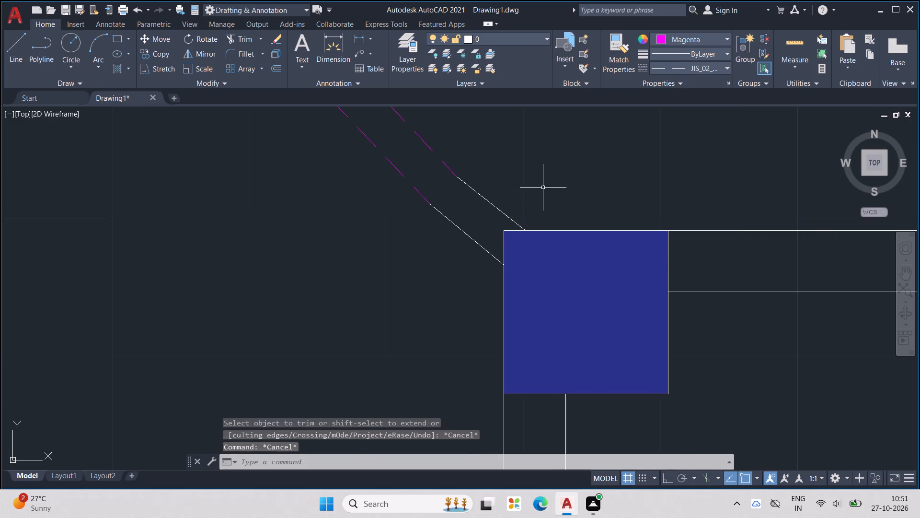
pyautogui.press('Escape')
pyautogui.press('Escape')
pyautogui.press('Escape')
pyautogui.press('Escape')
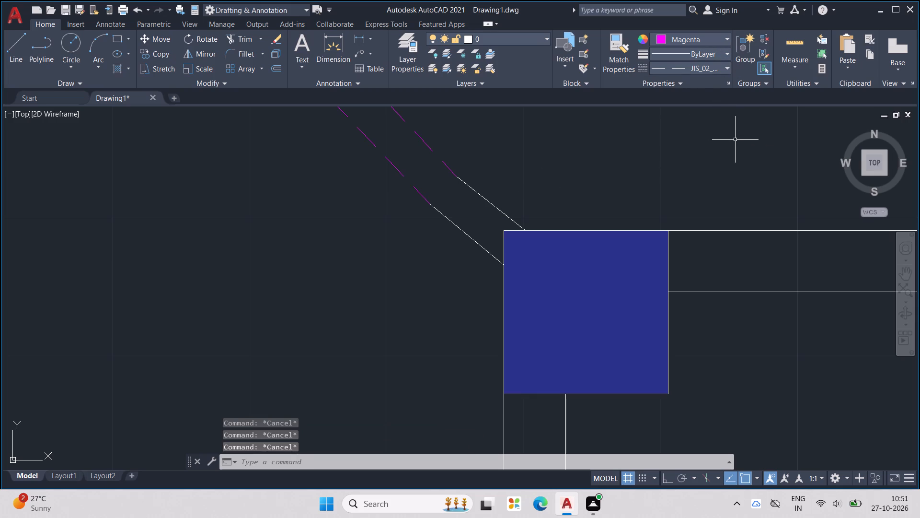
# Draw a line about 2.9" long across the slanted stub at the column's upper-left corner, with colour and linetype set to ByLayer.
pyautogui.press('l')
pyautogui.press('Return')
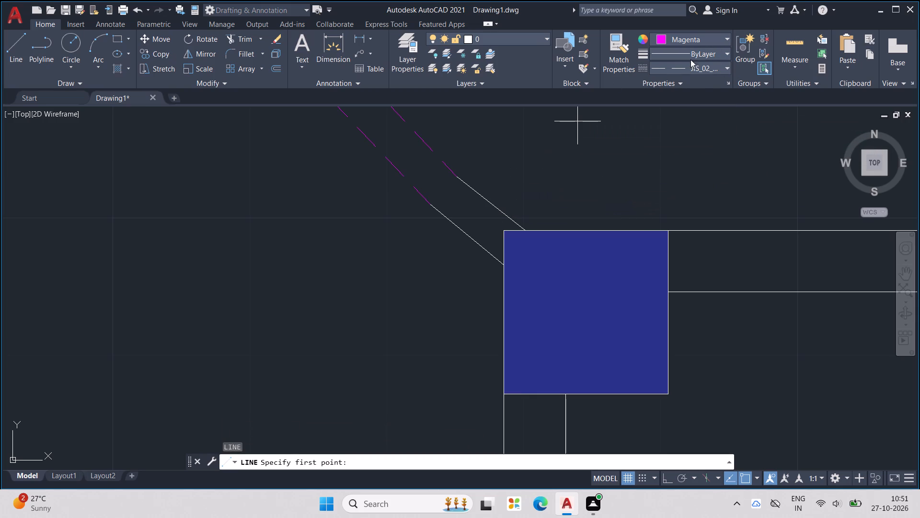
pyautogui.click(706, 40)
pyautogui.click(672, 52)
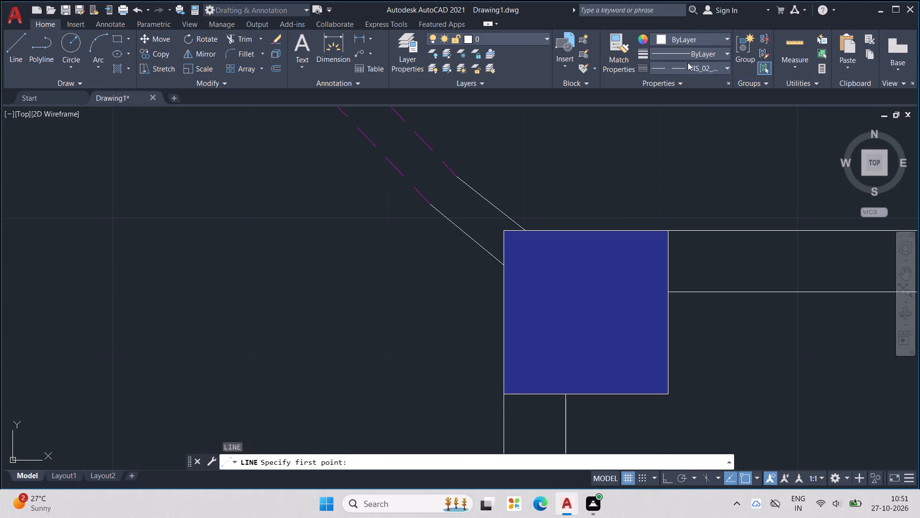
pyautogui.click(690, 65)
pyautogui.click(679, 78)
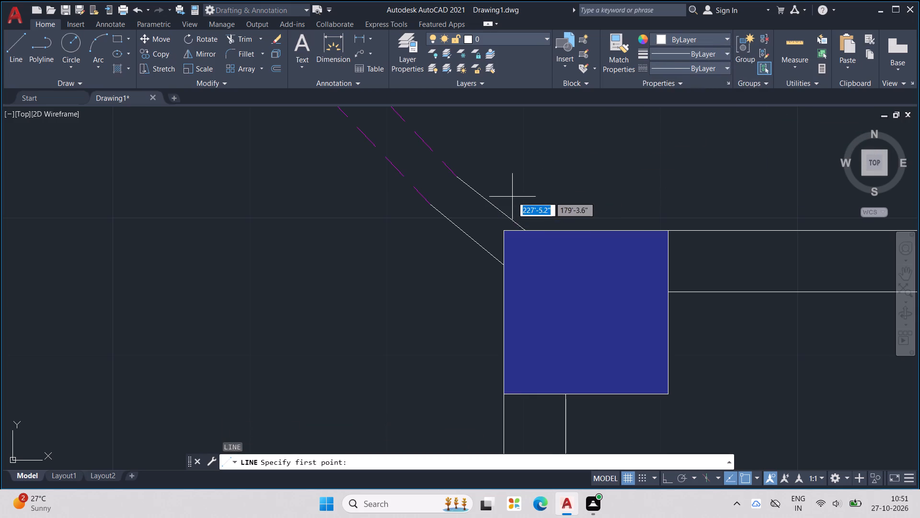
pyautogui.click(489, 202)
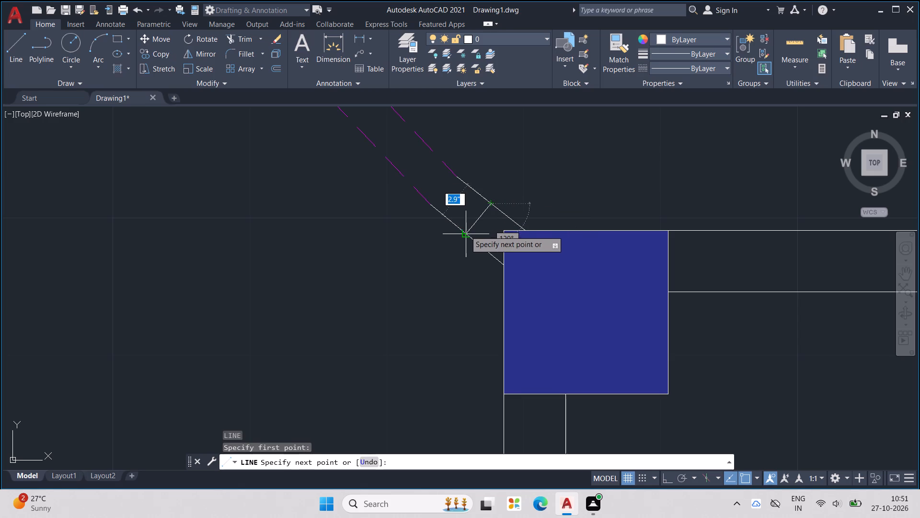
pyautogui.click(464, 231)
pyautogui.press('Escape')
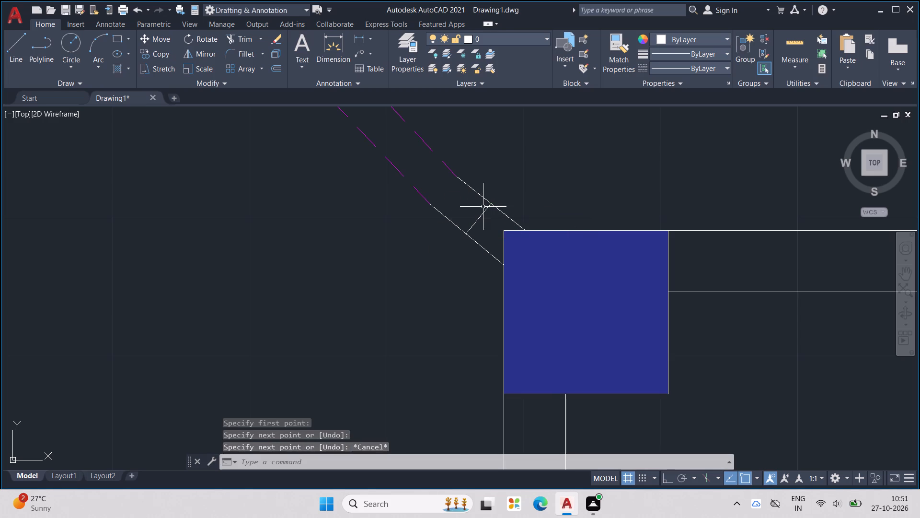
pyautogui.press('Escape')
# Erase the two magenta dashed diagonal lines connecting the slanted stubs of the two columns.
pyautogui.moveTo(507, 170); pyautogui.dragTo(415, 209)
pyautogui.scroll(-2, 415, 205)
pyautogui.moveTo(416, 205); pyautogui.dragTo(478, 299, button='middle')
pyautogui.press('Escape')
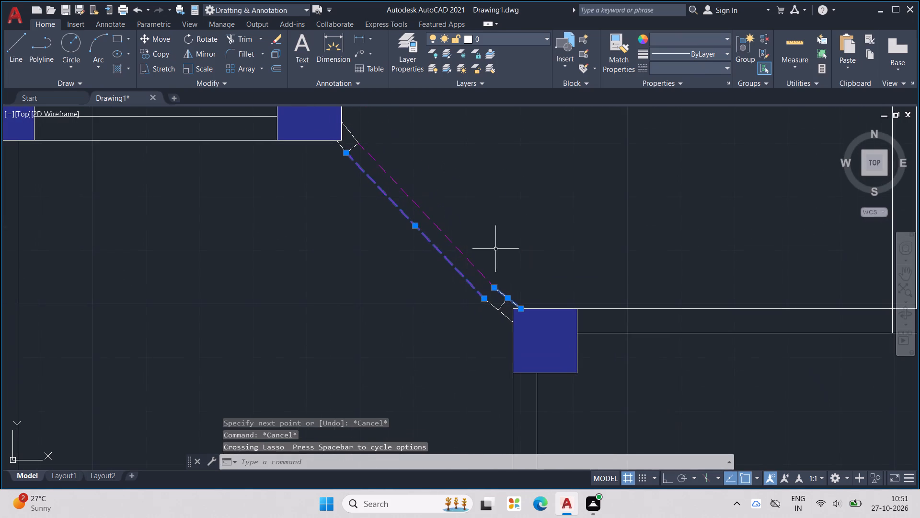
pyautogui.press('Escape')
pyautogui.press('Escape')
pyautogui.moveTo(497, 234); pyautogui.dragTo(410, 265)
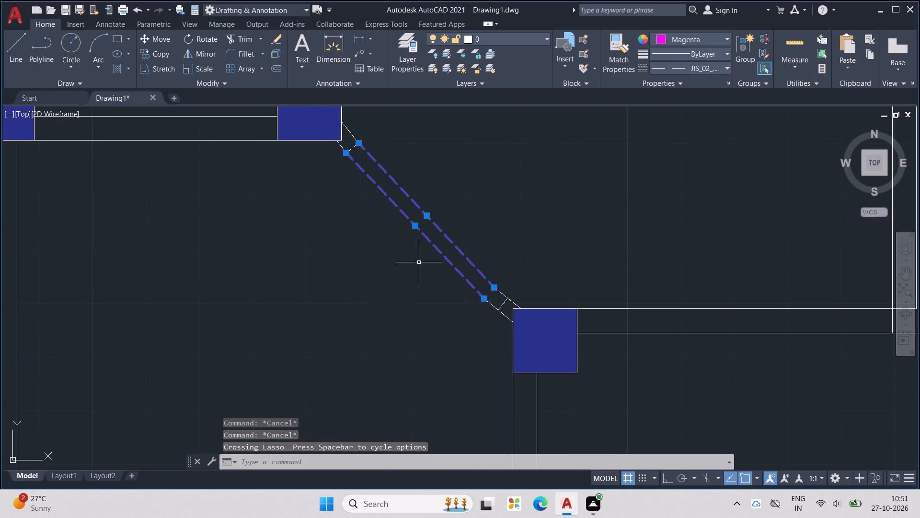
pyautogui.press('Delete')
pyautogui.press('Delete')
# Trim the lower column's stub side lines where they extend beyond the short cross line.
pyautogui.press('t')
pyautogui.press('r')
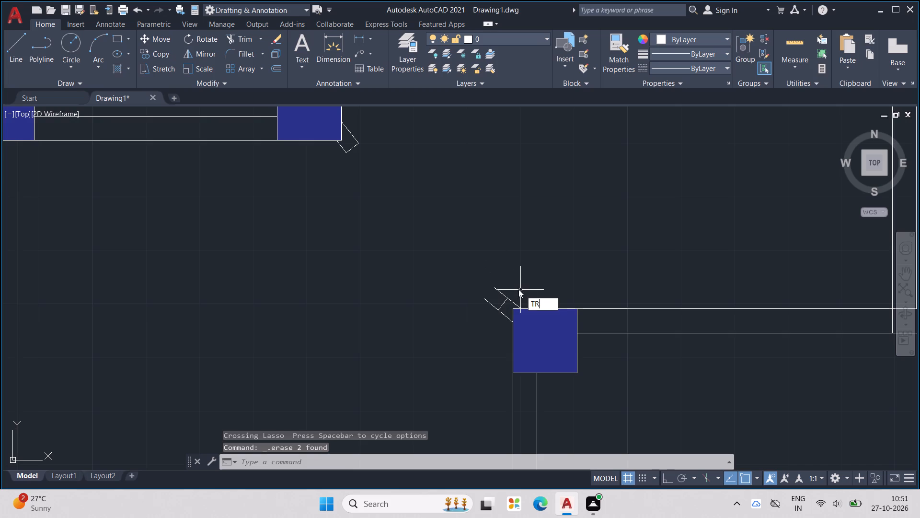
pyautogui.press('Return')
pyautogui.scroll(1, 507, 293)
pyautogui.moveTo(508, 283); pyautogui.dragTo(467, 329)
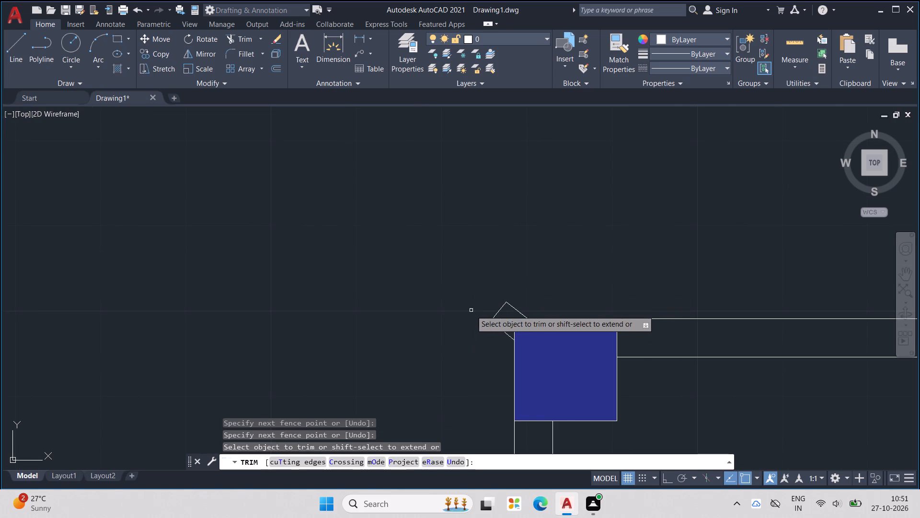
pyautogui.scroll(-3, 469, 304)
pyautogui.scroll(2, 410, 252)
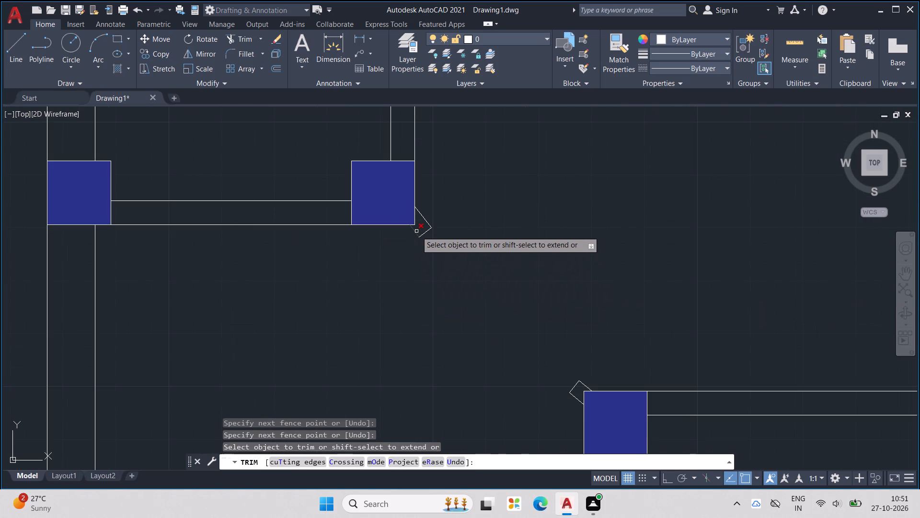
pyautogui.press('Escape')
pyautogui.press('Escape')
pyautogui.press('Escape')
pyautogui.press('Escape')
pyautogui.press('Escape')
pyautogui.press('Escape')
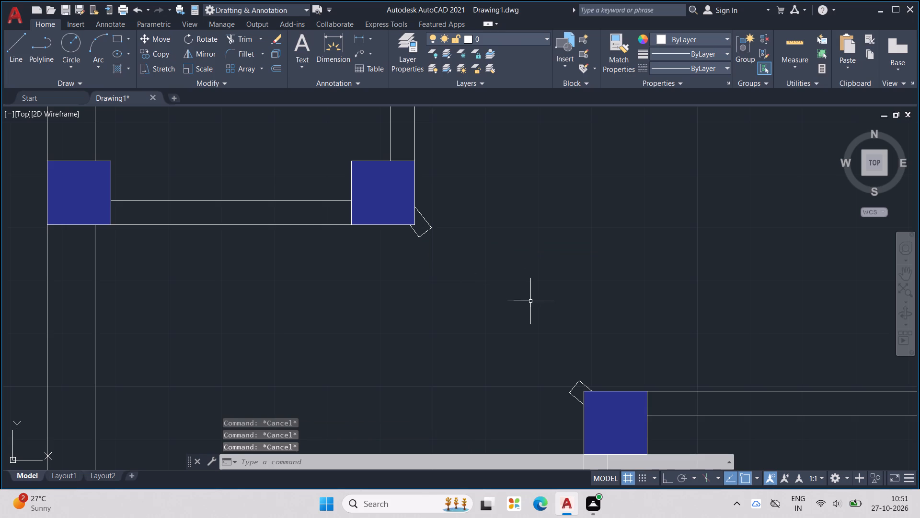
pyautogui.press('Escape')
# Erase the slanted stub lines at the lower column's upper-left corner and the upper column's lower-right corner.
pyautogui.moveTo(592, 367); pyautogui.dragTo(562, 402)
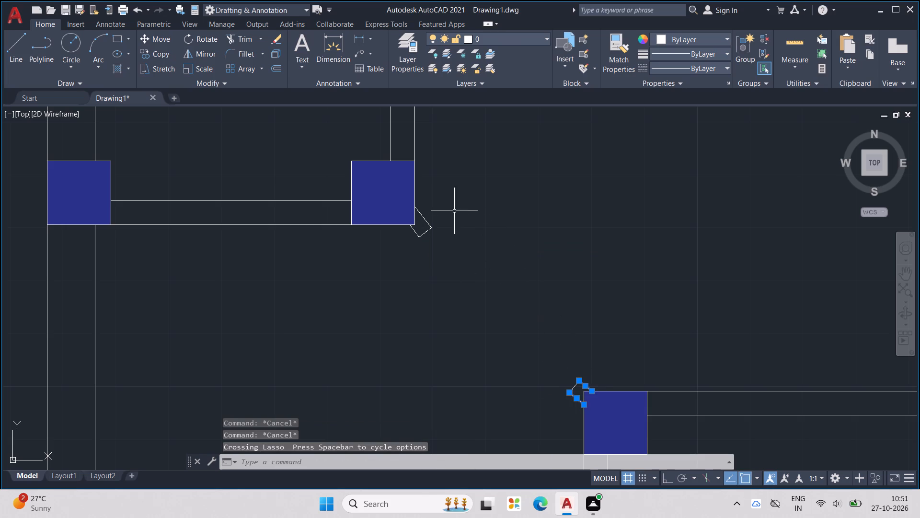
pyautogui.moveTo(452, 212); pyautogui.dragTo(403, 240)
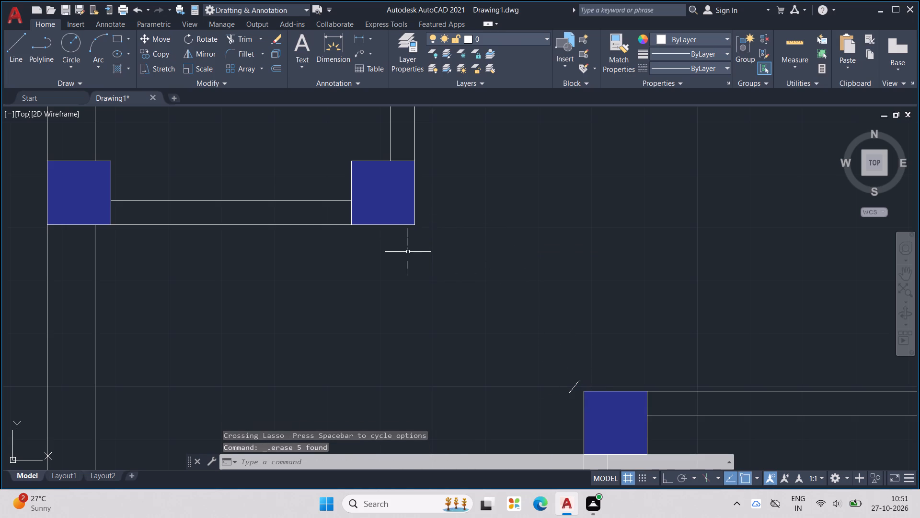
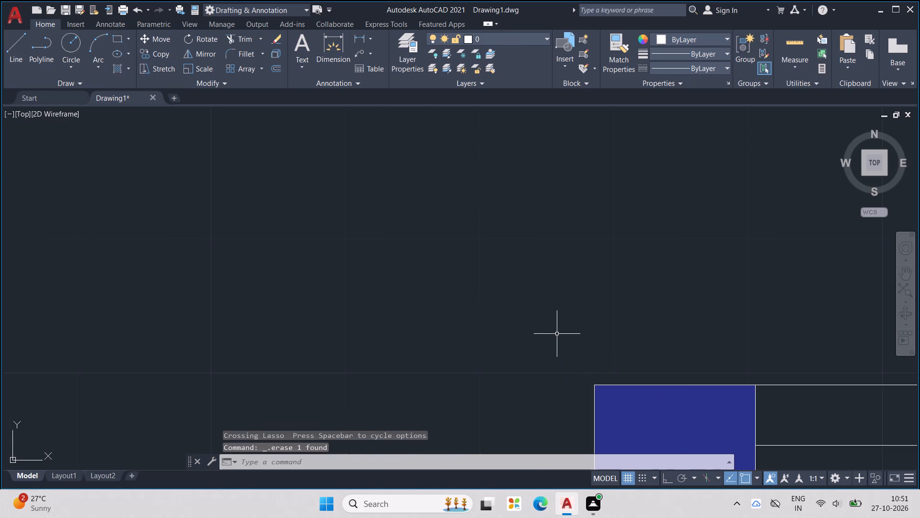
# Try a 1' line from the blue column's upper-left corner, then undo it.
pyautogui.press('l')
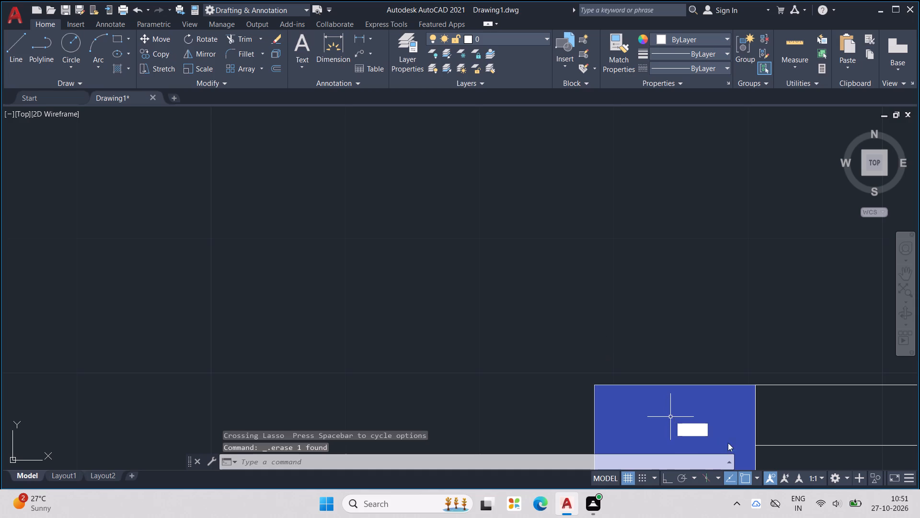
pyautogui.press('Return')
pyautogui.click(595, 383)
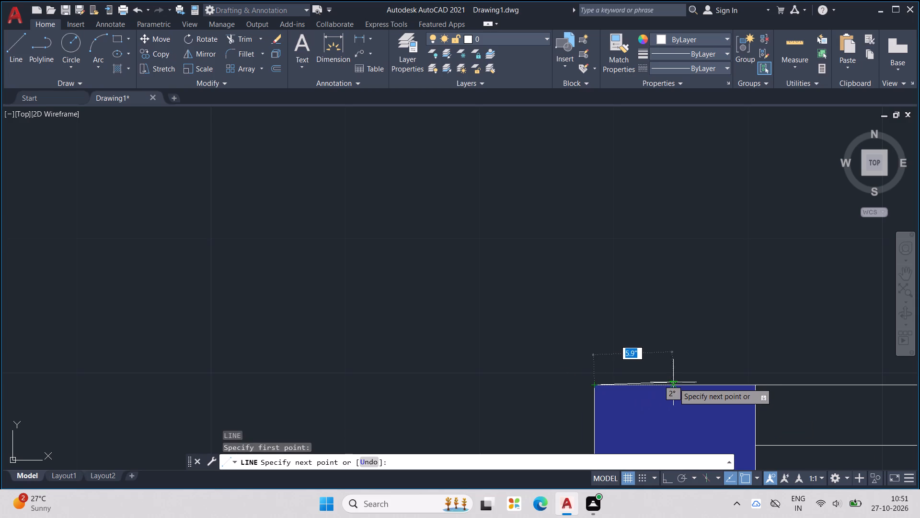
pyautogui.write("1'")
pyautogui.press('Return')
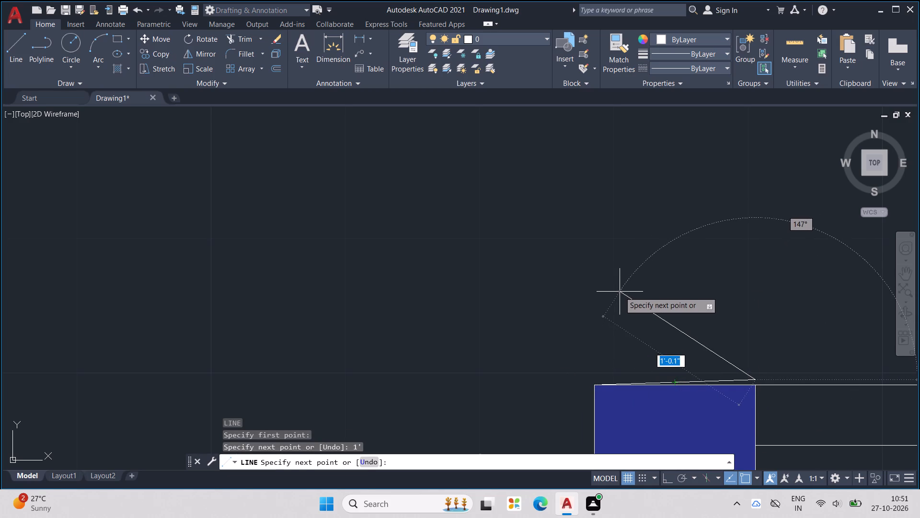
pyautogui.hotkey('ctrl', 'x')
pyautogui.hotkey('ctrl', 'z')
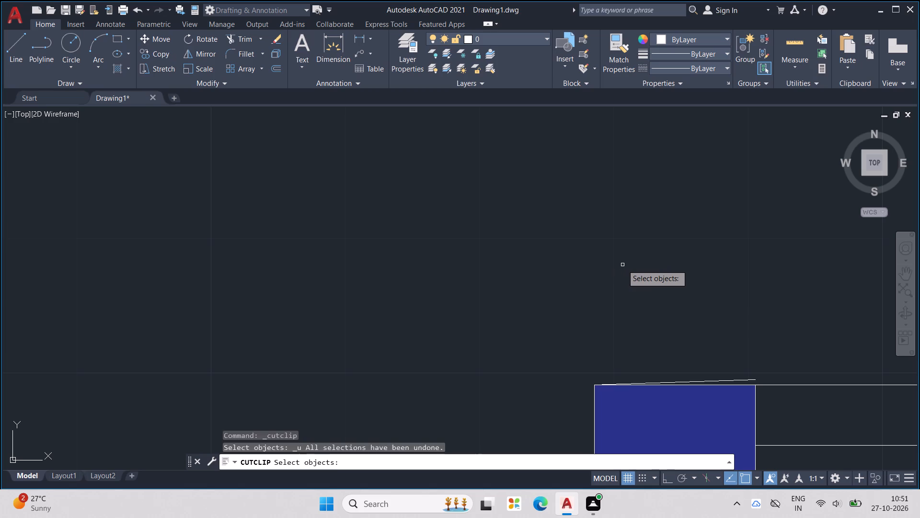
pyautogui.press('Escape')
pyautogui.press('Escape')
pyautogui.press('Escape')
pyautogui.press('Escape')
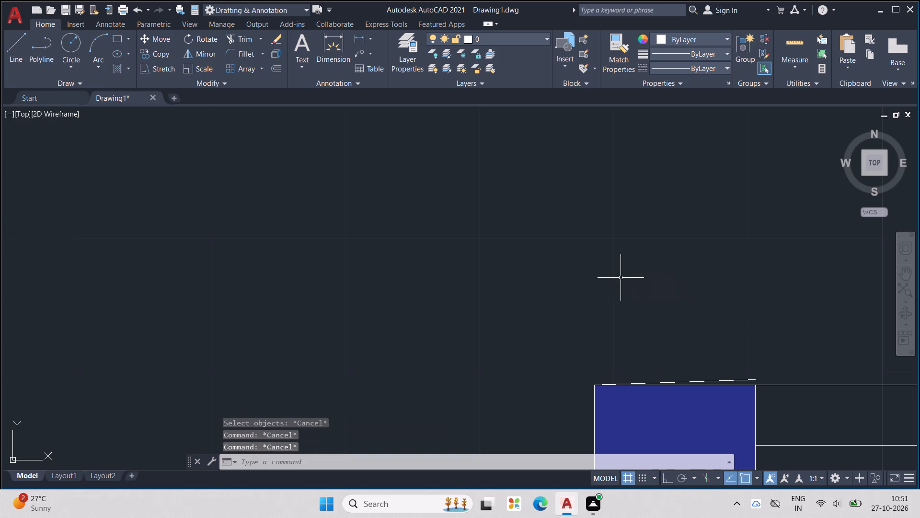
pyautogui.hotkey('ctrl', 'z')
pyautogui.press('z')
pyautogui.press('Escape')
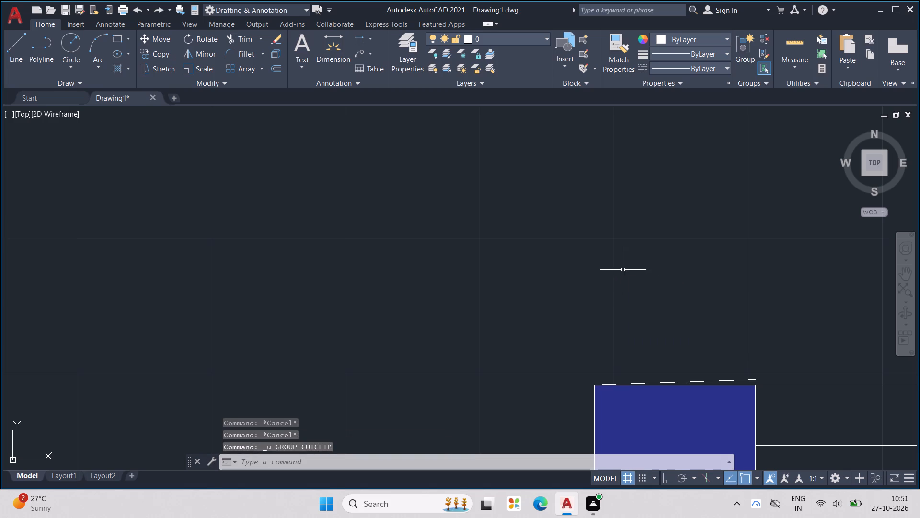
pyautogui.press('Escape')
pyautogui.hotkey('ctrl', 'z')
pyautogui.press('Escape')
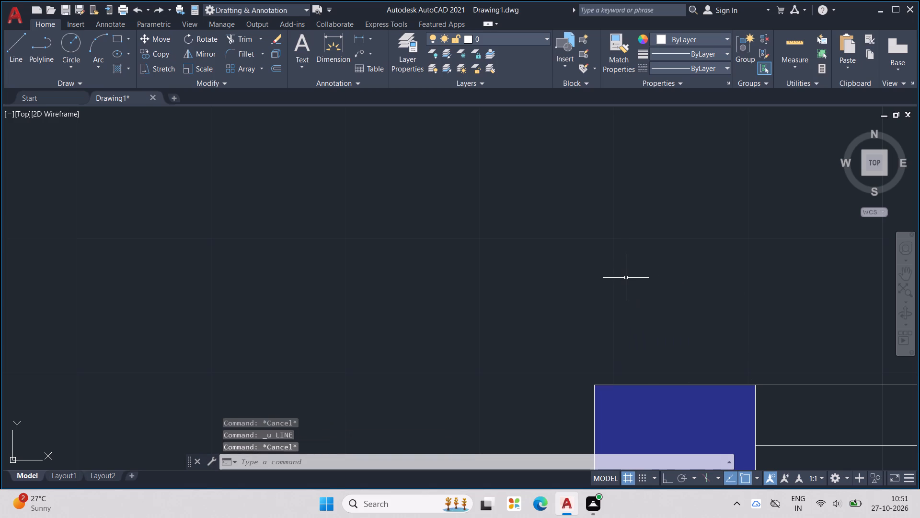
# With ortho on, draw a line from the blue column's upper-left corner 2" along its top edge, then a short segment upward.
pyautogui.press('l')
pyautogui.press('Return')
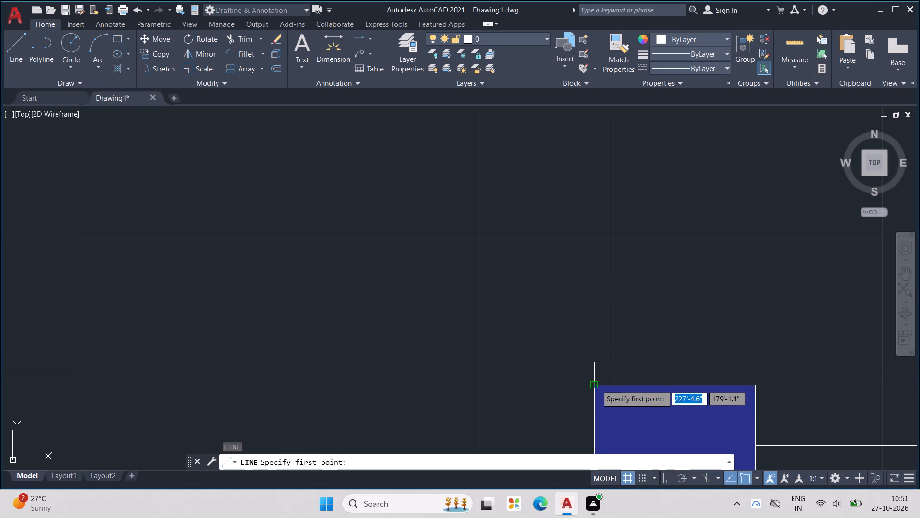
pyautogui.click(597, 385)
pyautogui.press('F8')
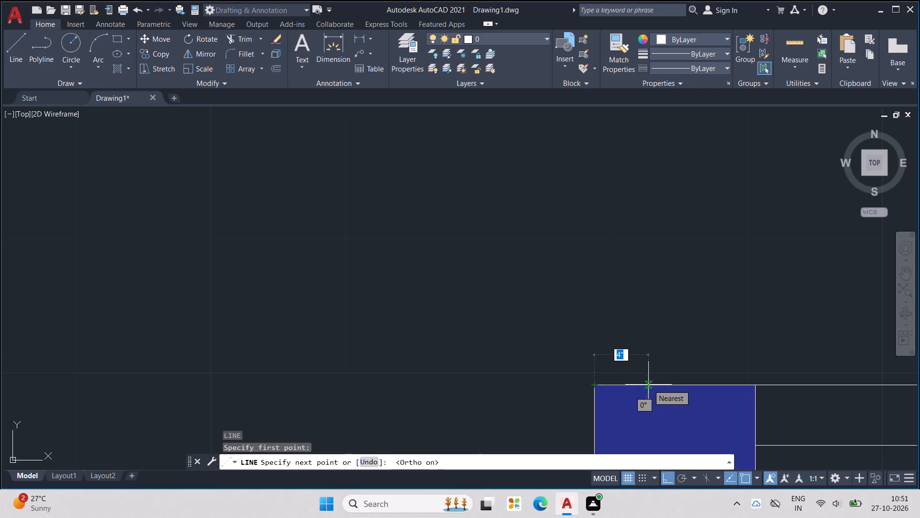
pyautogui.write('2"')
pyautogui.press('Return')
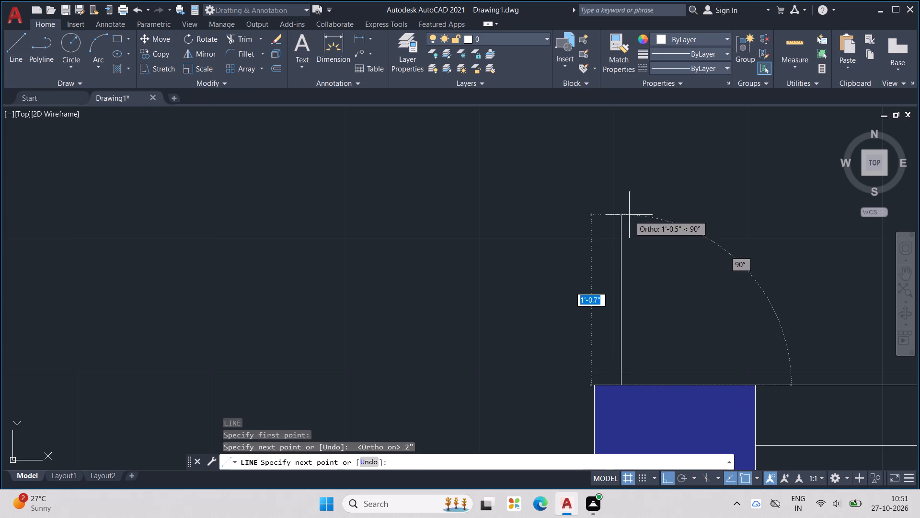
pyautogui.moveTo(644, 325); pyautogui.dragTo(644, 310, button='middle')
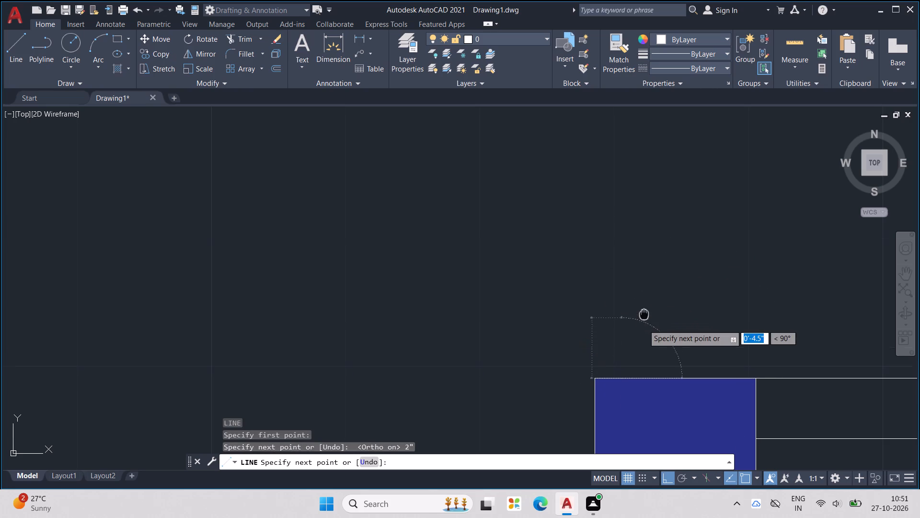
pyautogui.moveTo(644, 310); pyautogui.dragTo(644, 268, button='middle')
pyautogui.click(642, 288)
pyautogui.press('Escape')
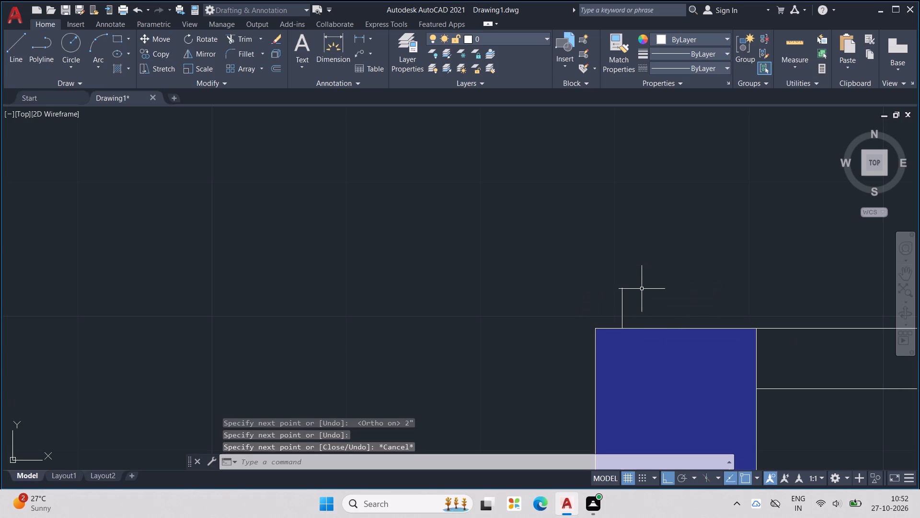
# Draw a line from the same column corner 2" down its left edge, then a short horizontal segment outward to the left.
pyautogui.press('l')
pyautogui.press('Return')
pyautogui.click(595, 330)
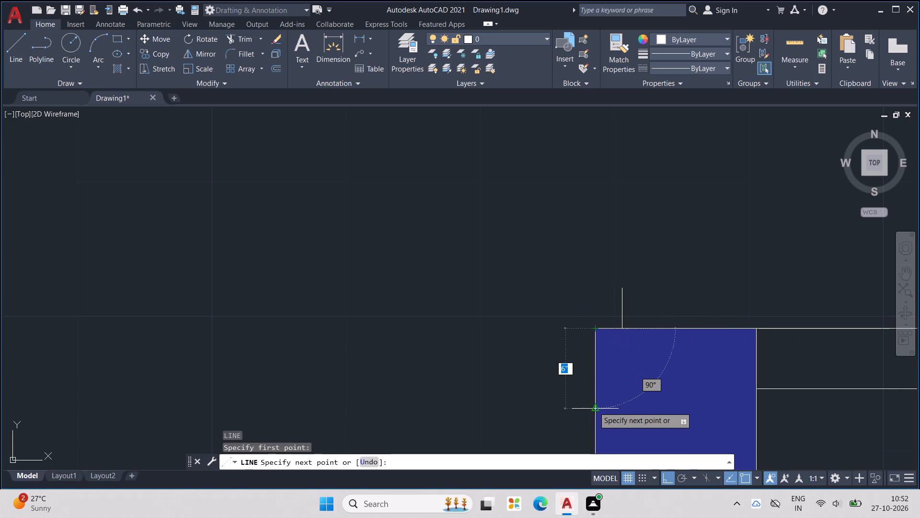
pyautogui.press('2')
pyautogui.hotkey('shift', '"')
pyautogui.press('Return')
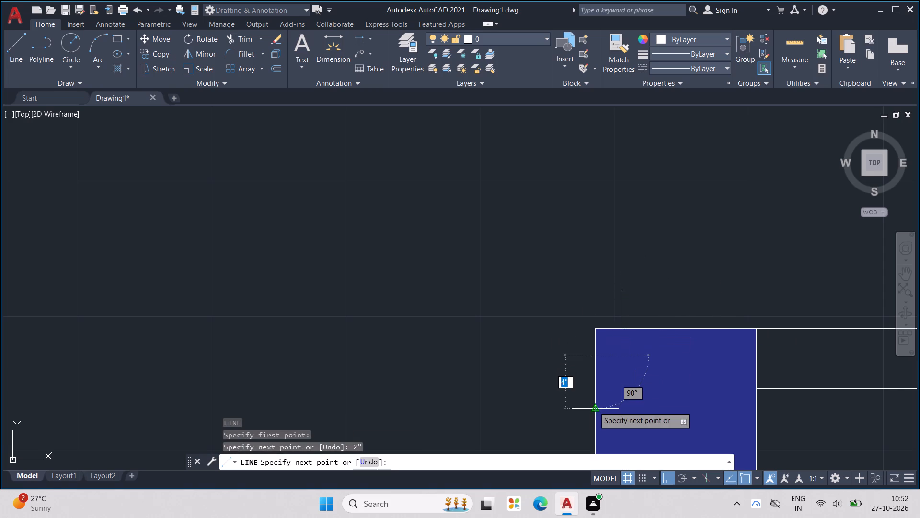
pyautogui.click(516, 357)
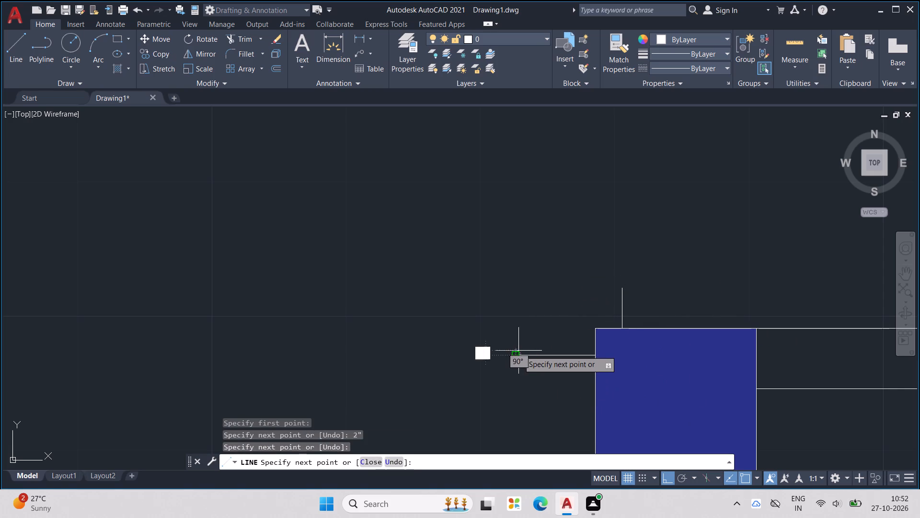
pyautogui.press('Escape')
pyautogui.scroll(-2, 520, 346)
pyautogui.moveTo(489, 370); pyautogui.dragTo(583, 434, button='middle')
pyautogui.press('Escape')
pyautogui.press('Escape')
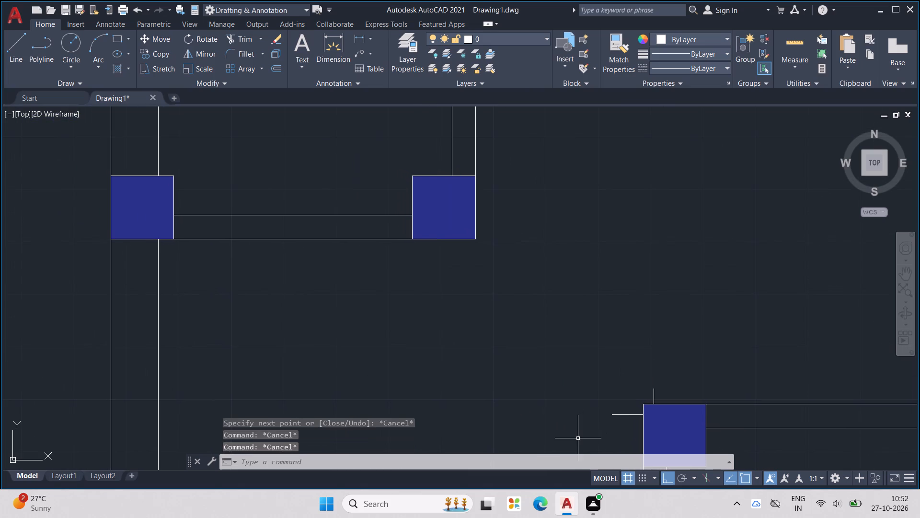
# At the facing column to the upper left, draw a line from its lower-right corner 2" up the right edge, then horizontally outward.
pyautogui.press('l')
pyautogui.press('Return')
pyautogui.scroll(1, 486, 227)
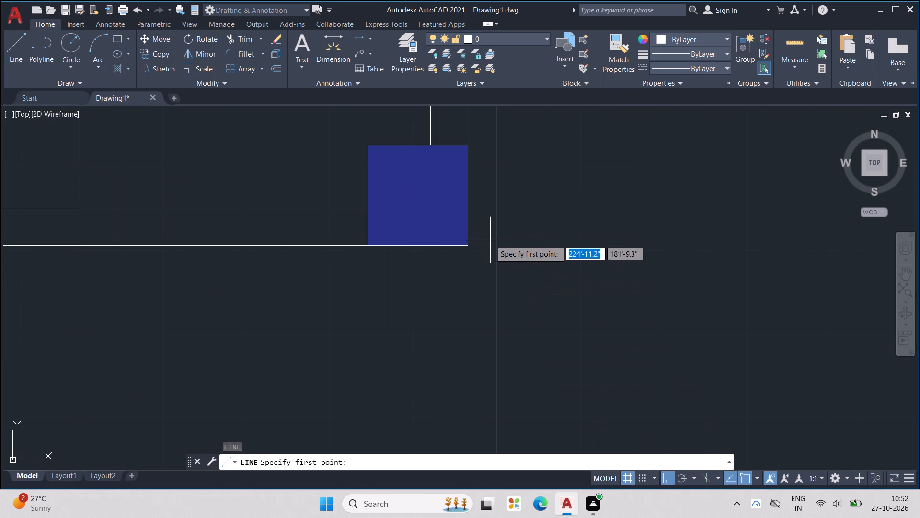
pyautogui.moveTo(471, 248); pyautogui.dragTo(471, 241)
pyautogui.write('2"')
pyautogui.press('Return')
pyautogui.click(572, 221)
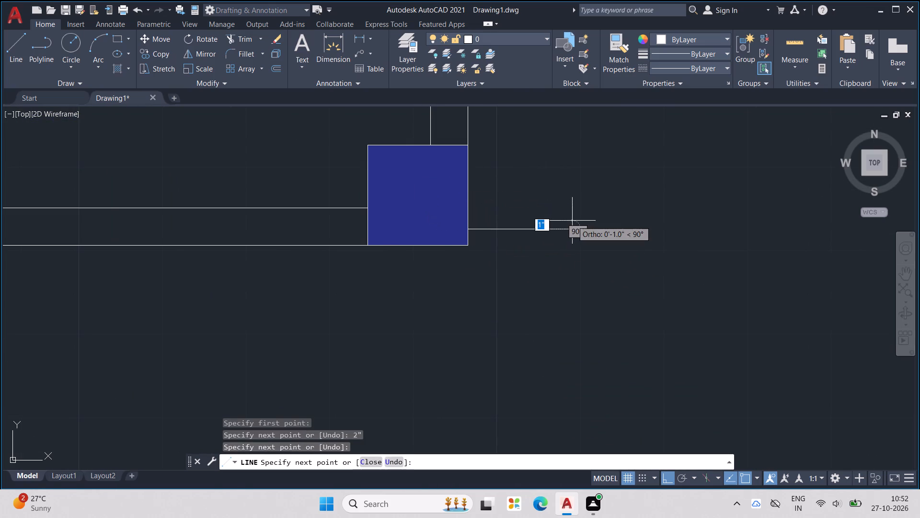
pyautogui.press('Escape')
# Draw a line from that column's lower-right corner 2" left along its bottom edge, then a vertical segment downward.
pyautogui.press('l')
pyautogui.press('Return')
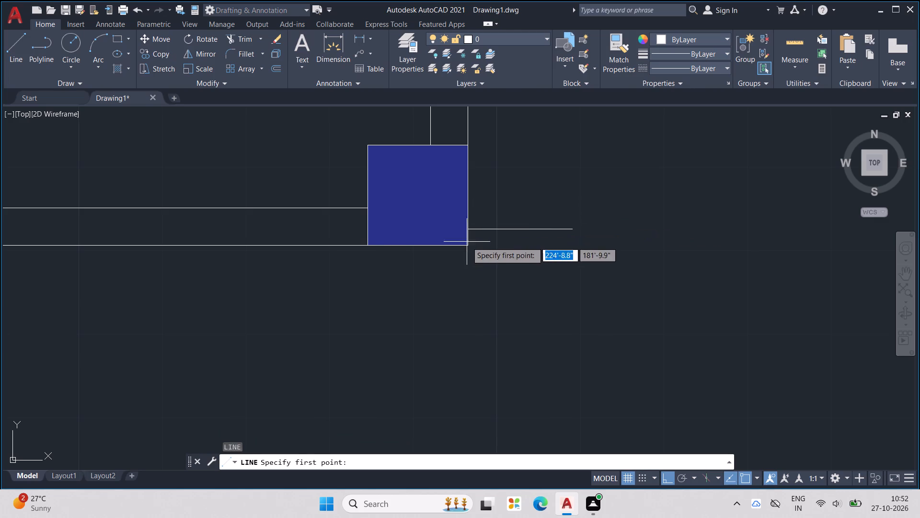
pyautogui.click(467, 242)
pyautogui.press('1')
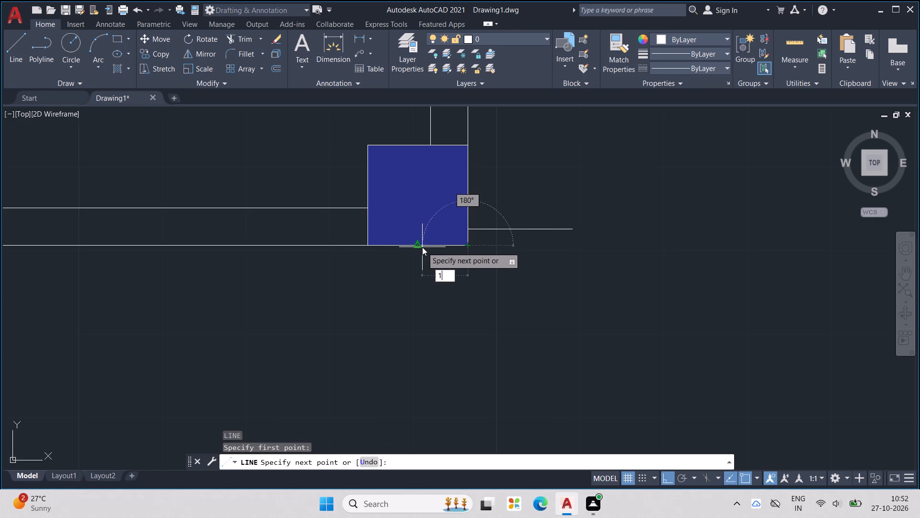
pyautogui.press('BackSpace')
pyautogui.write('2"')
pyautogui.press('Return')
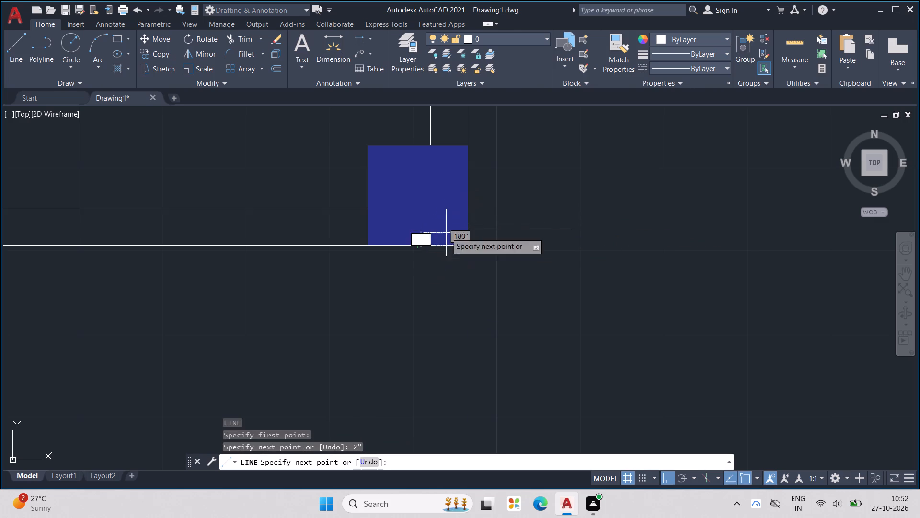
pyautogui.click(473, 339)
pyautogui.scroll(-3, 473, 339)
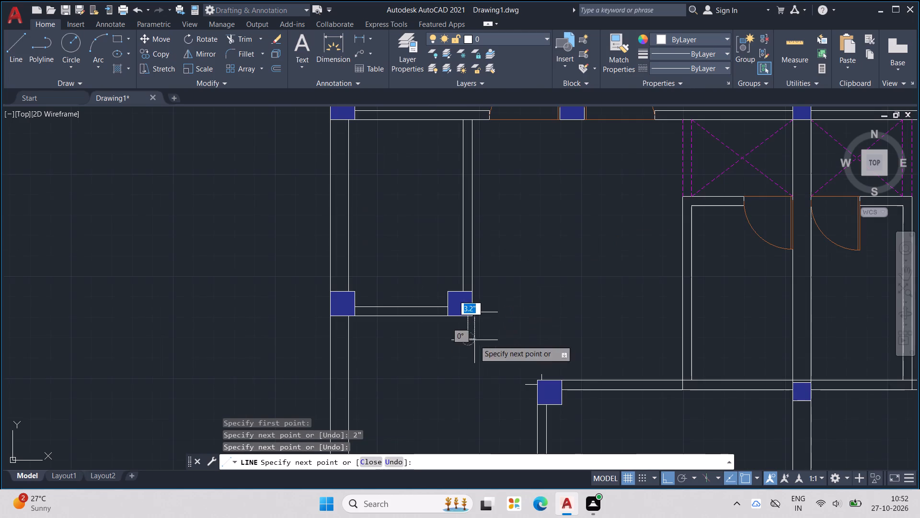
pyautogui.press('Escape')
pyautogui.press('Escape')
pyautogui.press('Escape')
pyautogui.press('Escape')
pyautogui.scroll(2, 480, 331)
pyautogui.press('Escape')
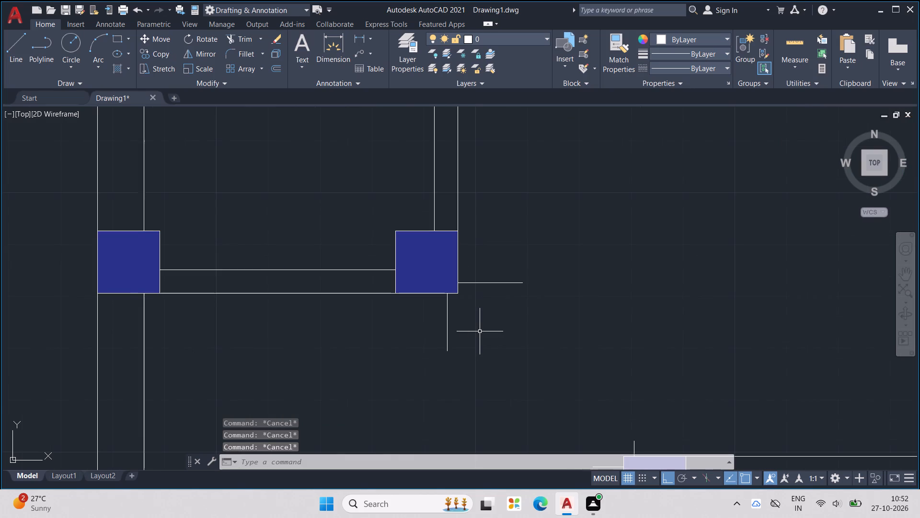
# With ortho off, draw a slanted line about 5" long, 24° below horizontal, from the vertical guide's start on the column's bottom edge.
pyautogui.press('l')
pyautogui.press('Return')
pyautogui.press('F8')
pyautogui.scroll(2, 433, 321)
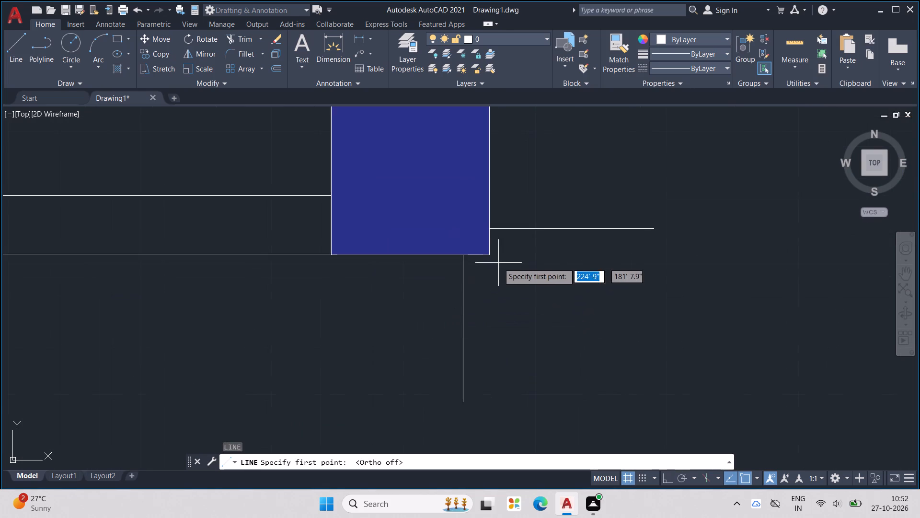
pyautogui.click(464, 258)
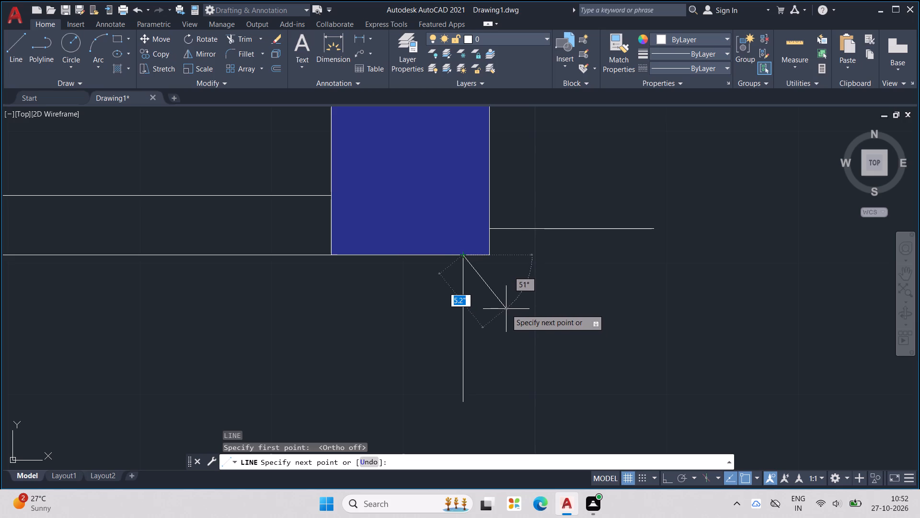
pyautogui.click(523, 283)
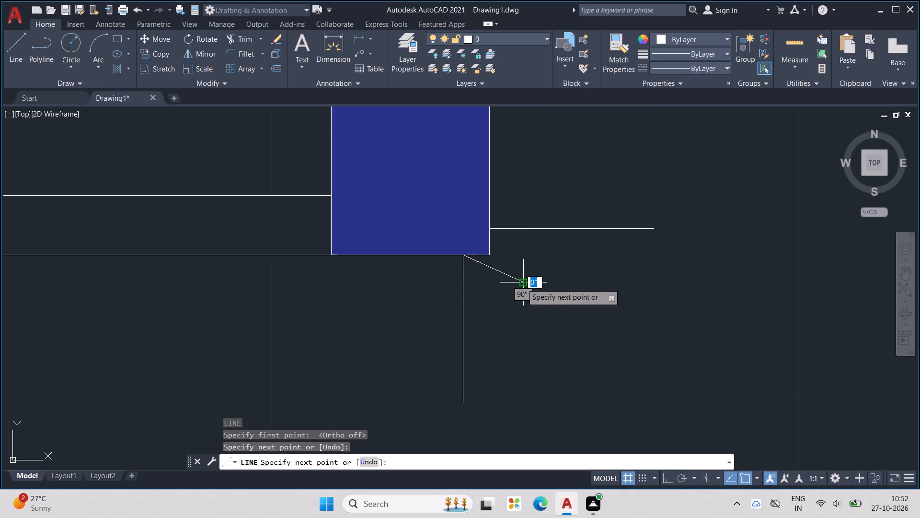
pyautogui.press('Escape')
pyautogui.press('Escape')
# Draw a second slanted line about 5" long, about 30° below horizontal, from the horizontal guide's start on the column's right edge.
pyautogui.press('l')
pyautogui.press('Return')
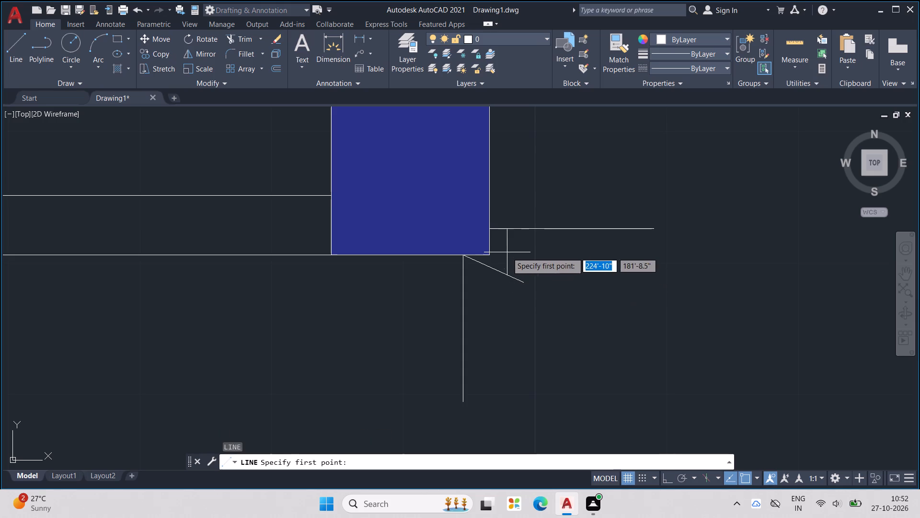
pyautogui.click(494, 230)
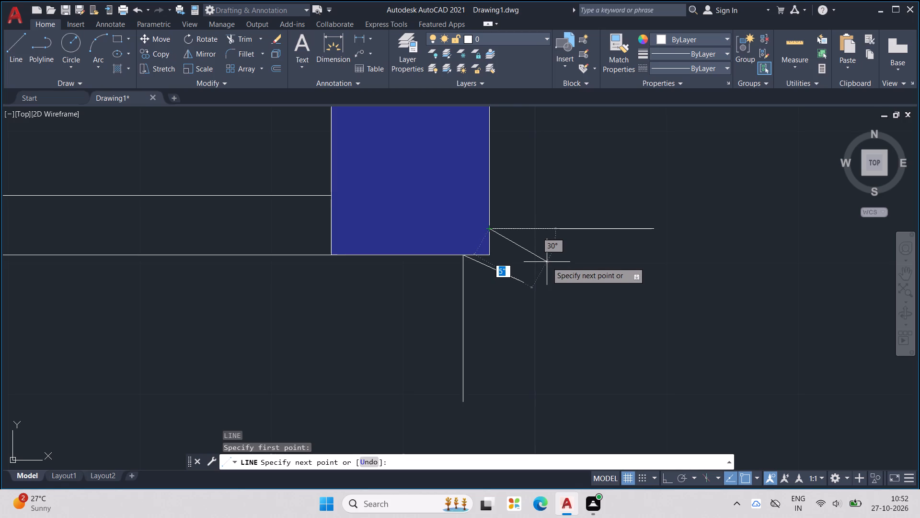
pyautogui.click(547, 260)
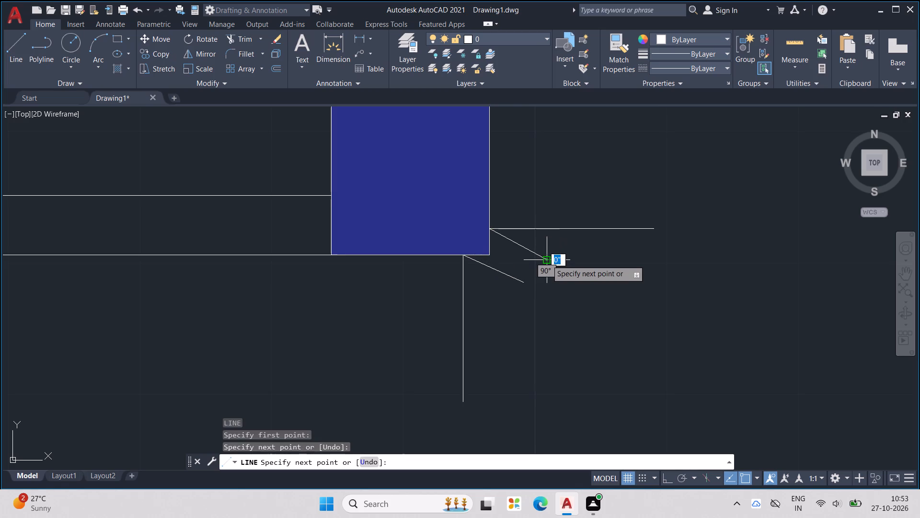
pyautogui.press('Escape')
pyautogui.press('Escape')
pyautogui.press('Escape')
pyautogui.scroll(1, 522, 281)
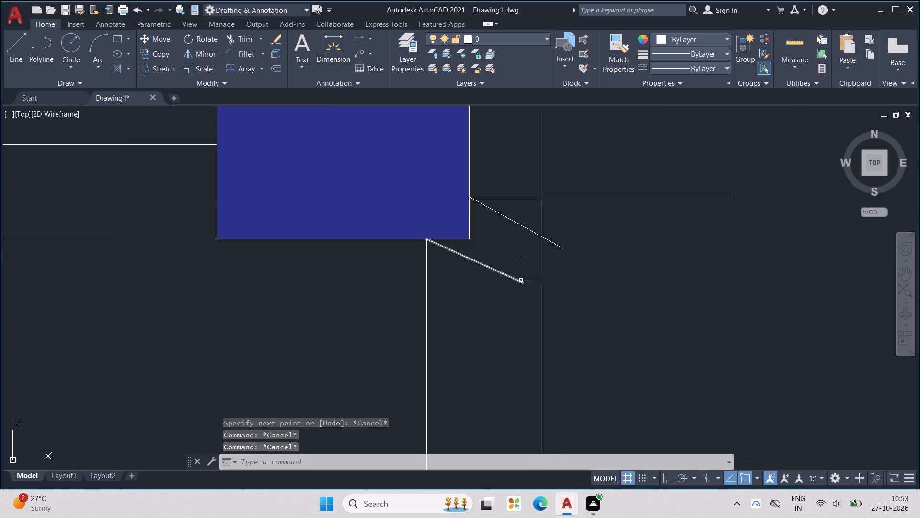
pyautogui.scroll(-3, 521, 280)
pyautogui.scroll(2, 517, 279)
pyautogui.press('Escape')
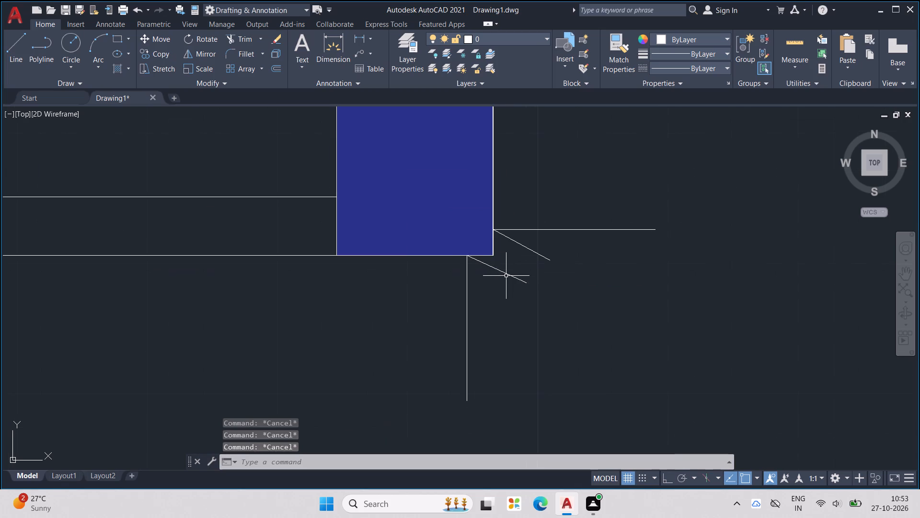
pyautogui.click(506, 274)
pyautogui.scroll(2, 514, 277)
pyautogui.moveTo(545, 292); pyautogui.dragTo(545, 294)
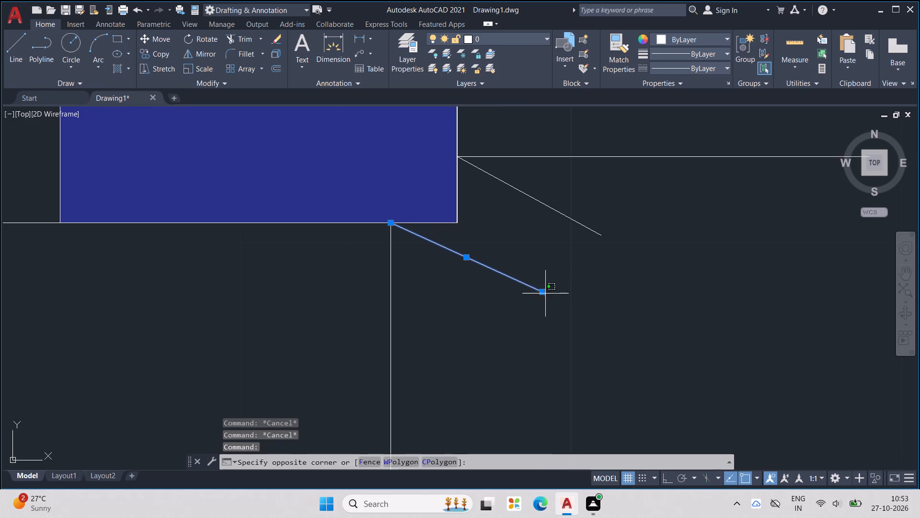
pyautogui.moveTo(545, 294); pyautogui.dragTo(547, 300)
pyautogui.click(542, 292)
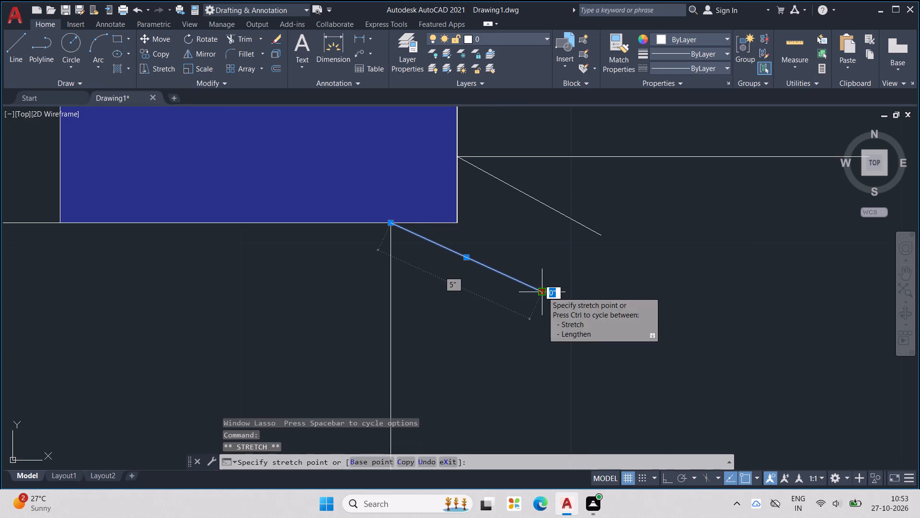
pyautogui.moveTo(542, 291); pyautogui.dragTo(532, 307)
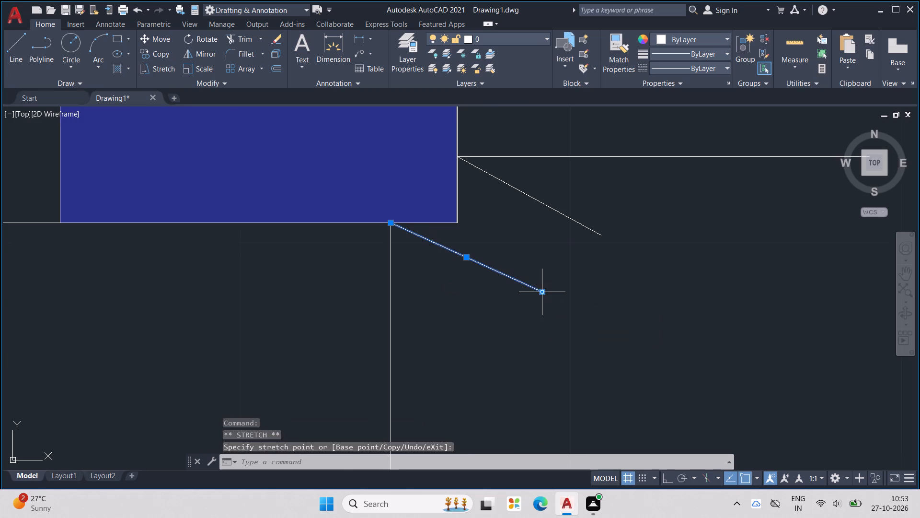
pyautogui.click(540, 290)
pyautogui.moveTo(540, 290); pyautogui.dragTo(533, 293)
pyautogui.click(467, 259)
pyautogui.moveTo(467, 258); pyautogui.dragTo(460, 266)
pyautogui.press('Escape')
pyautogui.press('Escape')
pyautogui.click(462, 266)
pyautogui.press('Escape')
# Replace the slanted line at the column's bottom edge with one about 5.5" long, 33° below horizontal, from the same start point.
pyautogui.click(469, 259)
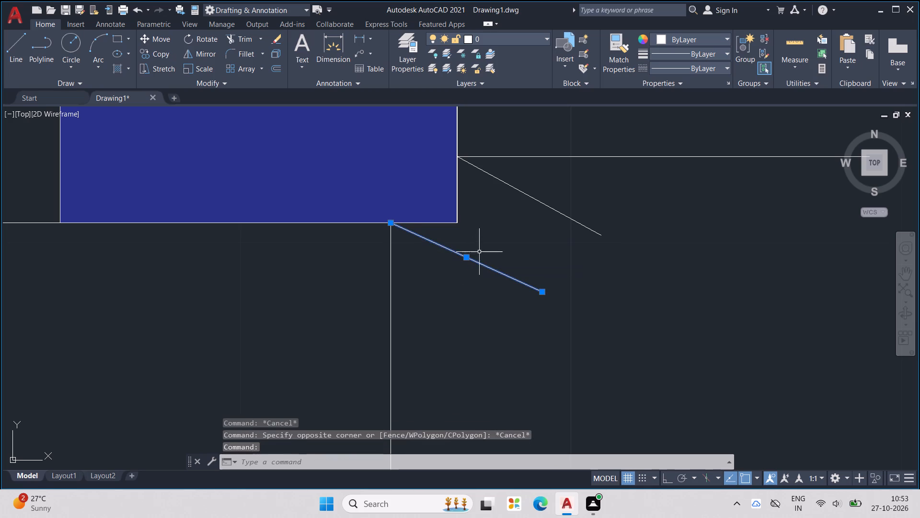
pyautogui.press('Delete')
pyautogui.press('l')
pyautogui.press('Return')
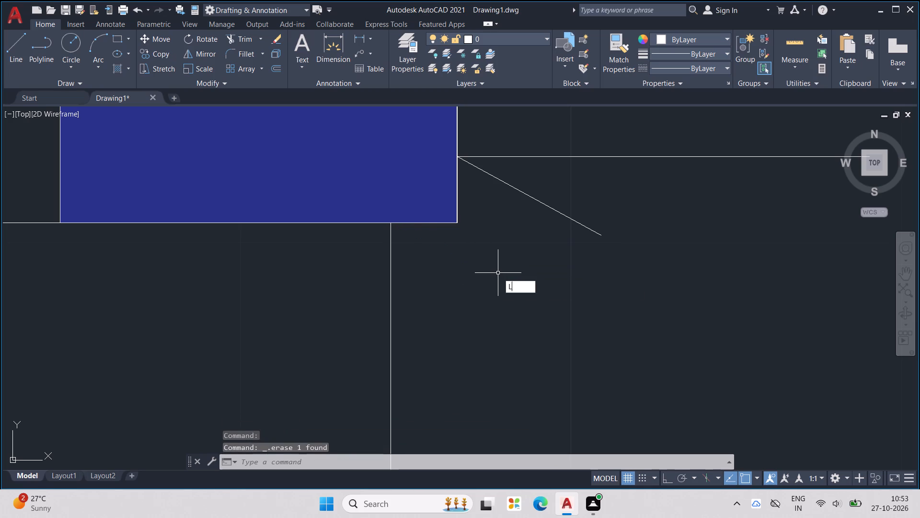
pyautogui.click(393, 227)
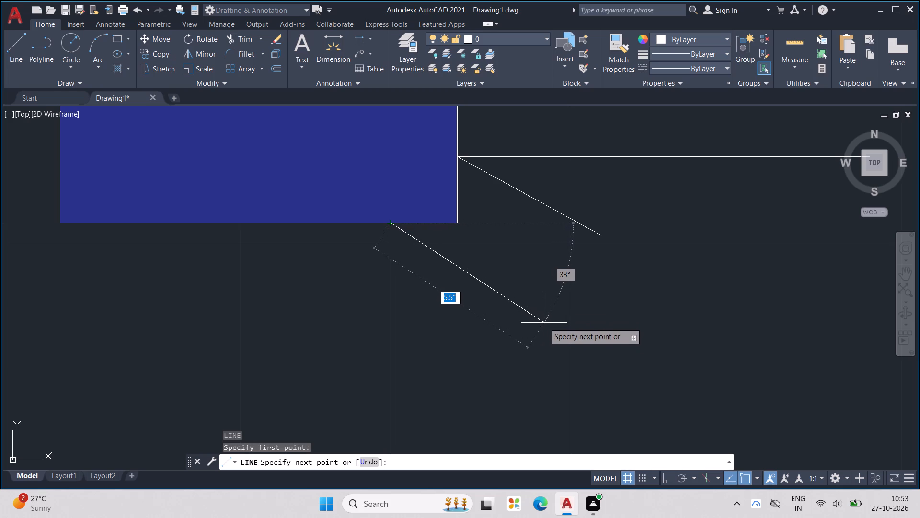
pyautogui.click(544, 323)
pyautogui.press('Escape')
pyautogui.press('Escape')
pyautogui.press('Escape')
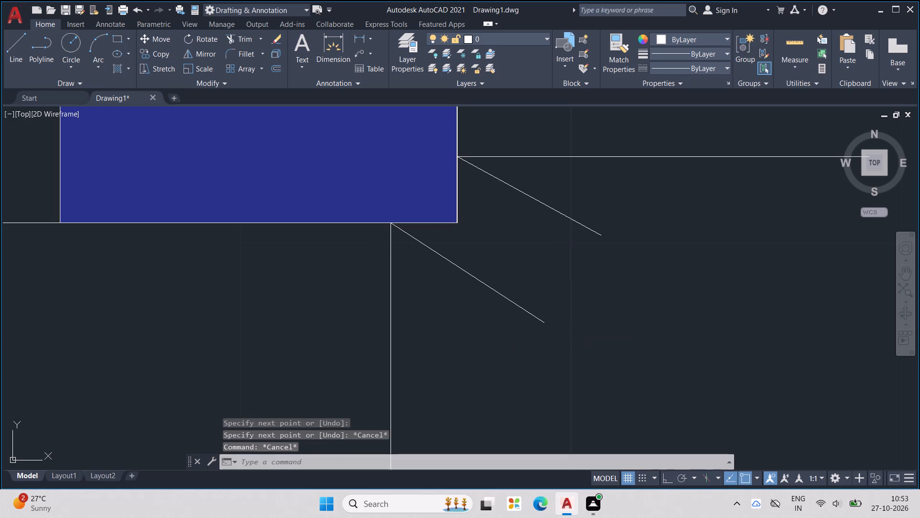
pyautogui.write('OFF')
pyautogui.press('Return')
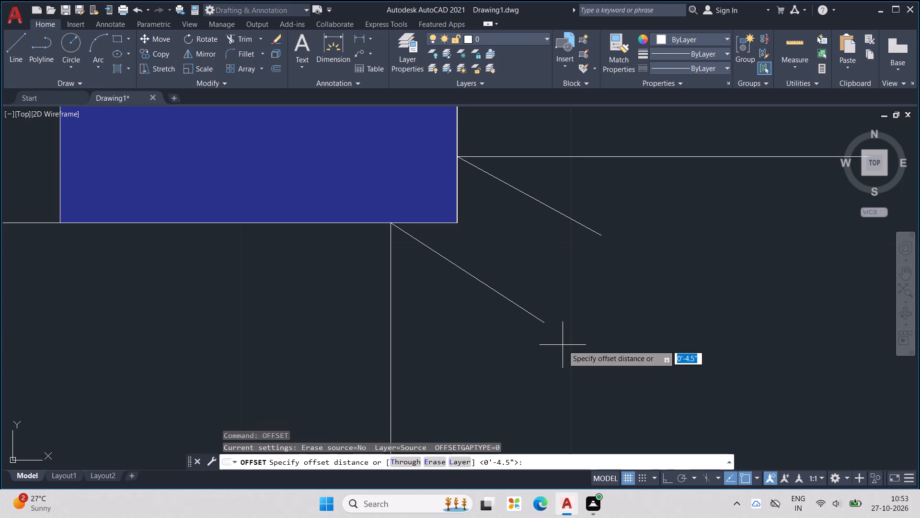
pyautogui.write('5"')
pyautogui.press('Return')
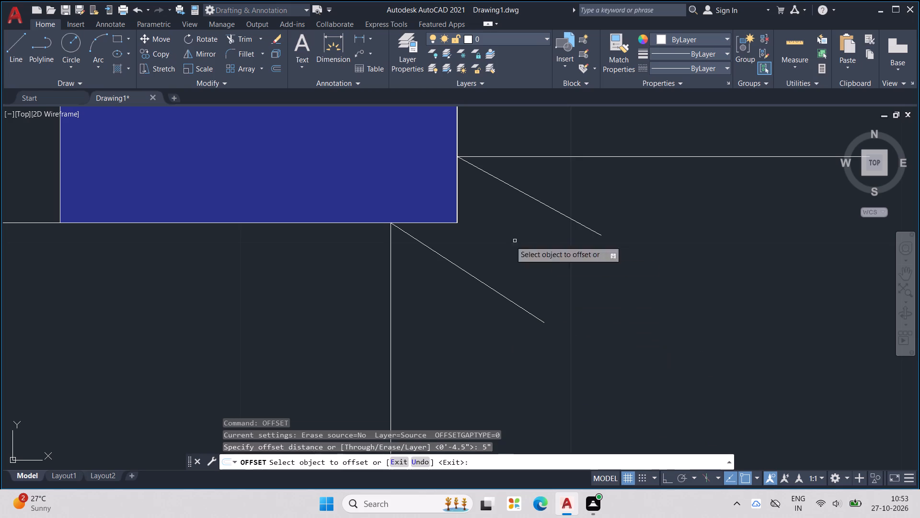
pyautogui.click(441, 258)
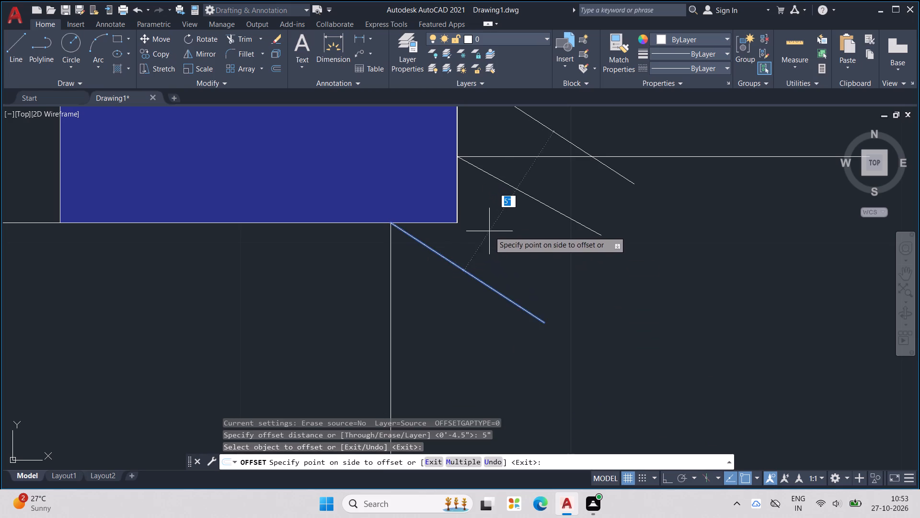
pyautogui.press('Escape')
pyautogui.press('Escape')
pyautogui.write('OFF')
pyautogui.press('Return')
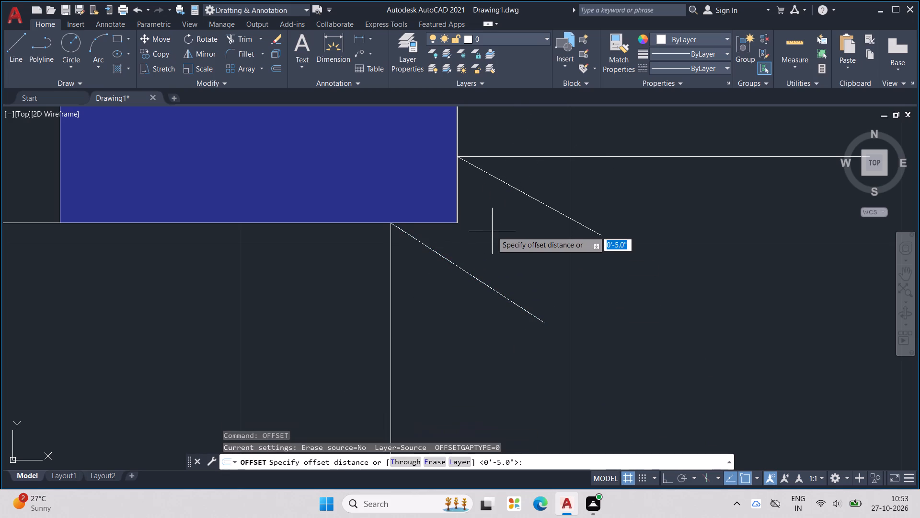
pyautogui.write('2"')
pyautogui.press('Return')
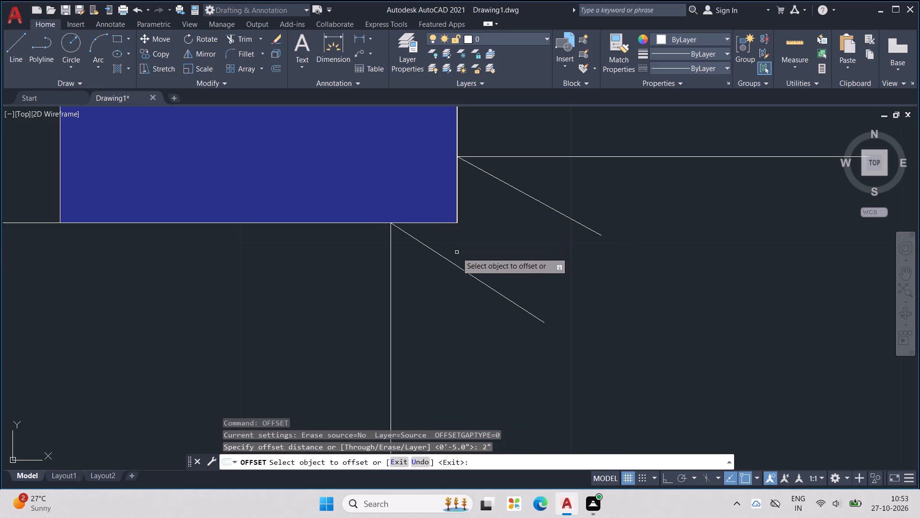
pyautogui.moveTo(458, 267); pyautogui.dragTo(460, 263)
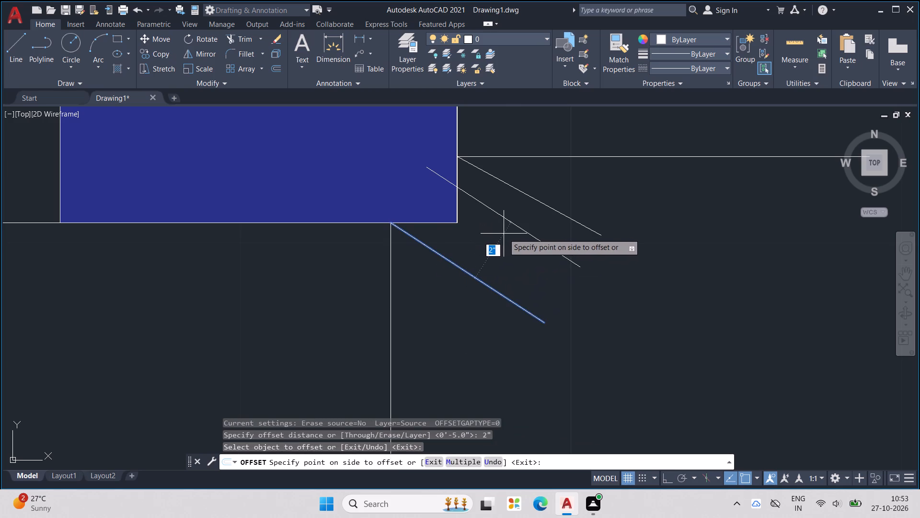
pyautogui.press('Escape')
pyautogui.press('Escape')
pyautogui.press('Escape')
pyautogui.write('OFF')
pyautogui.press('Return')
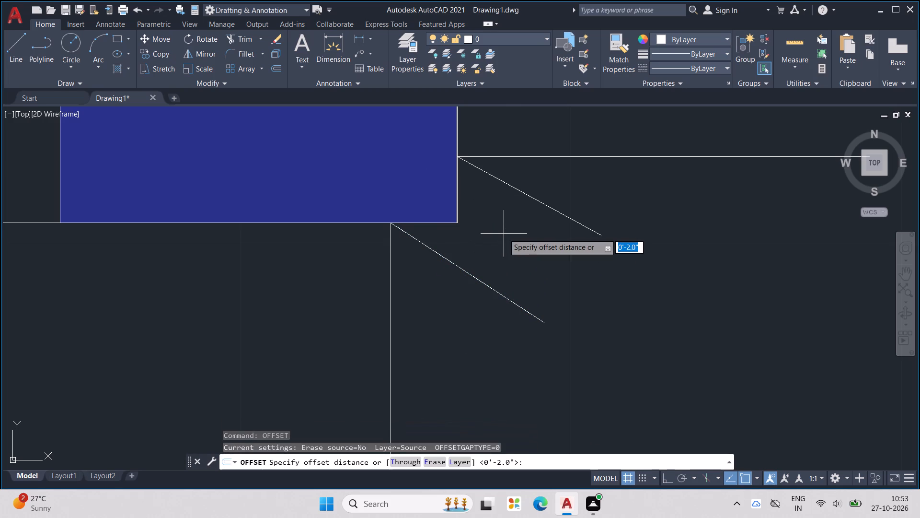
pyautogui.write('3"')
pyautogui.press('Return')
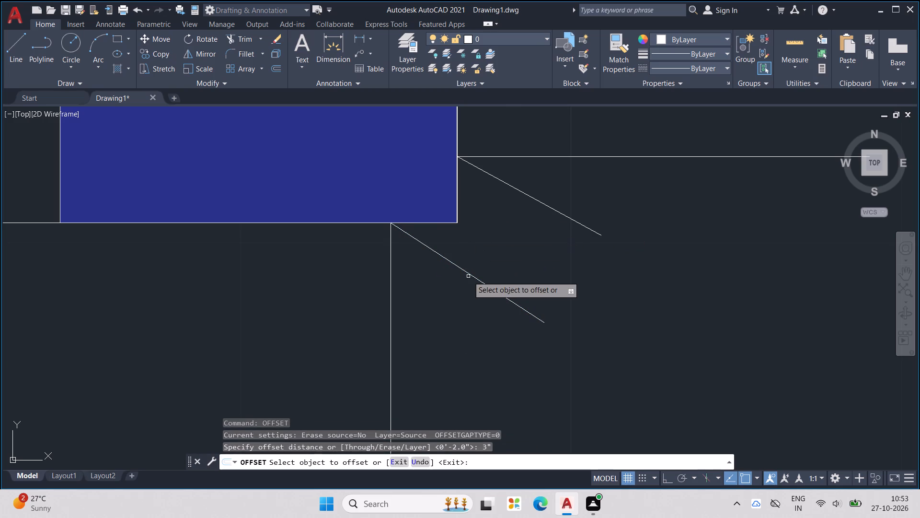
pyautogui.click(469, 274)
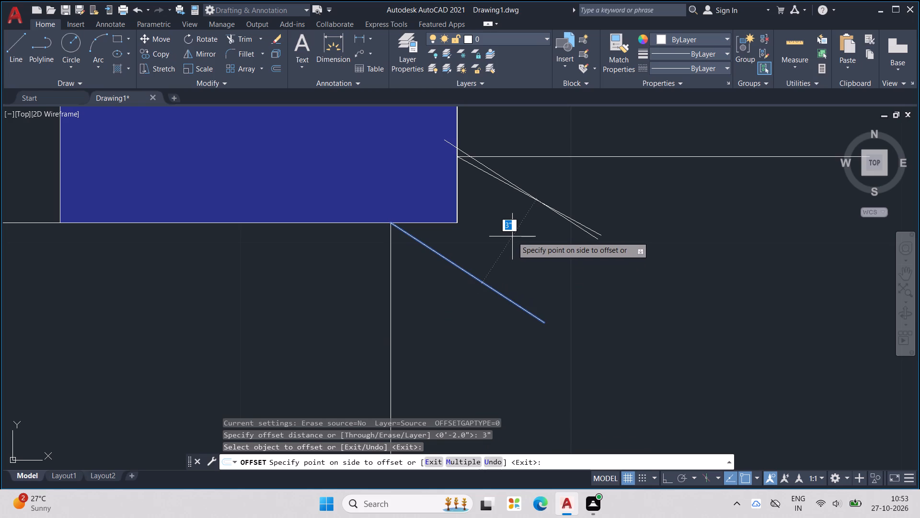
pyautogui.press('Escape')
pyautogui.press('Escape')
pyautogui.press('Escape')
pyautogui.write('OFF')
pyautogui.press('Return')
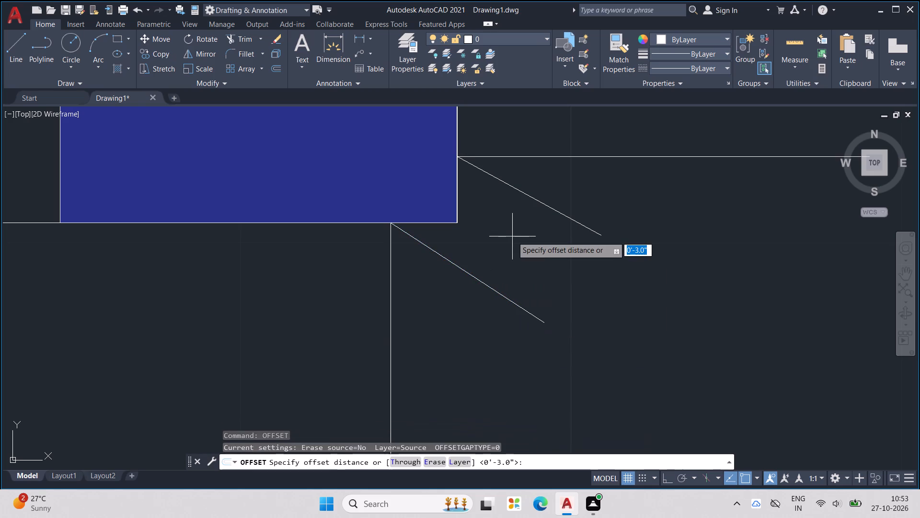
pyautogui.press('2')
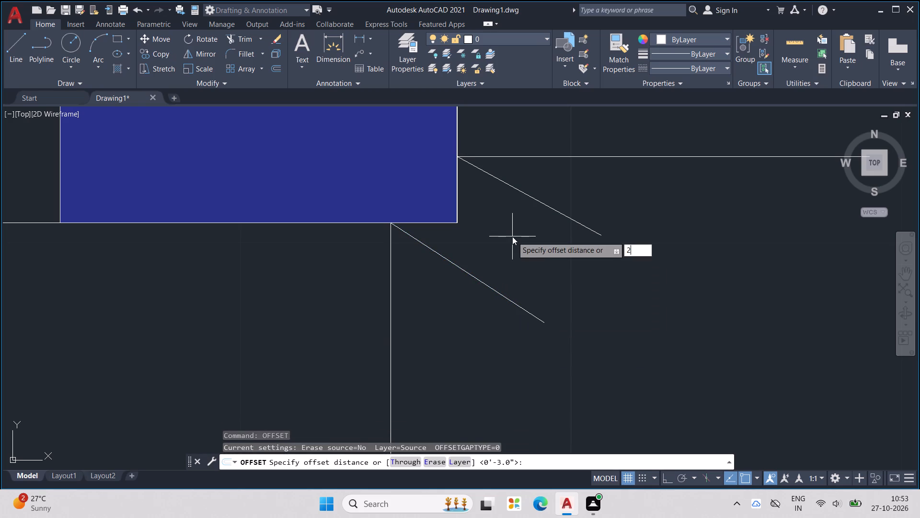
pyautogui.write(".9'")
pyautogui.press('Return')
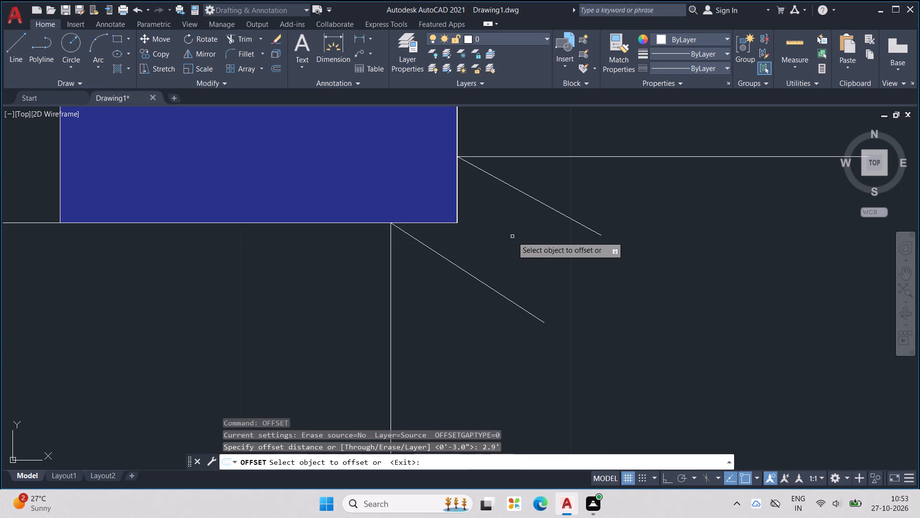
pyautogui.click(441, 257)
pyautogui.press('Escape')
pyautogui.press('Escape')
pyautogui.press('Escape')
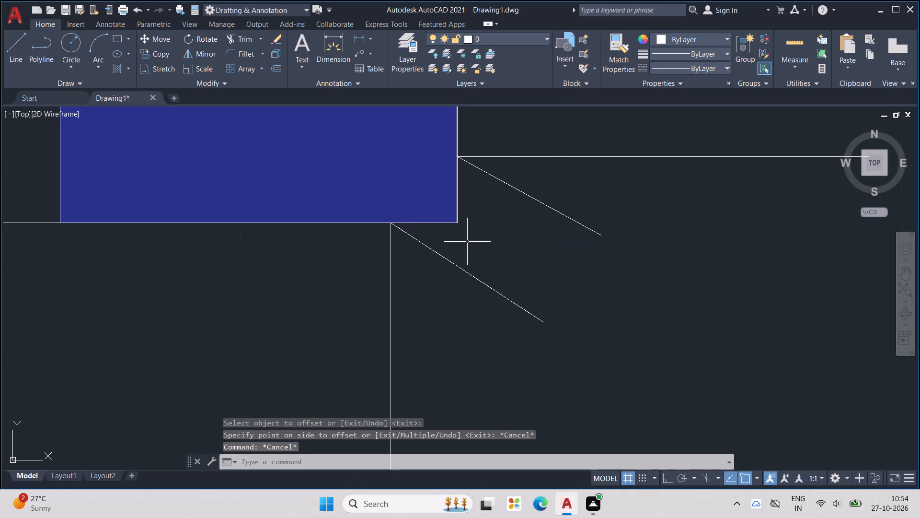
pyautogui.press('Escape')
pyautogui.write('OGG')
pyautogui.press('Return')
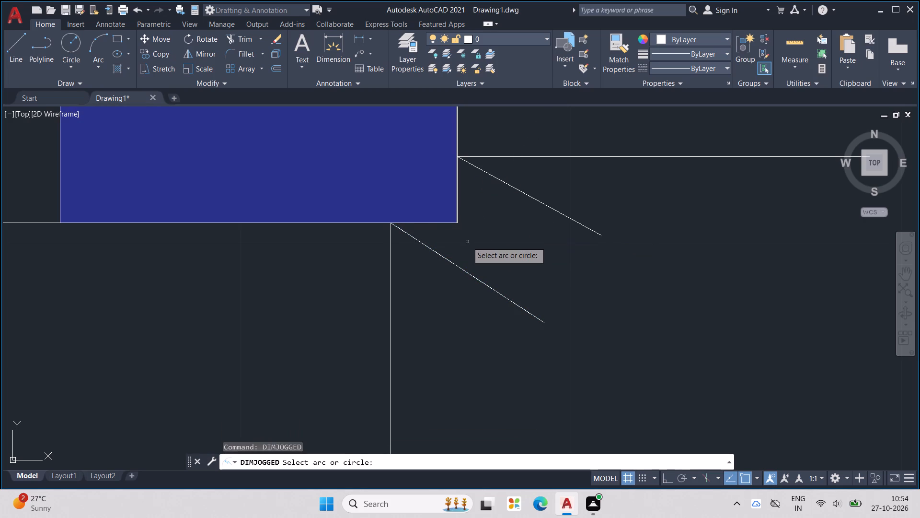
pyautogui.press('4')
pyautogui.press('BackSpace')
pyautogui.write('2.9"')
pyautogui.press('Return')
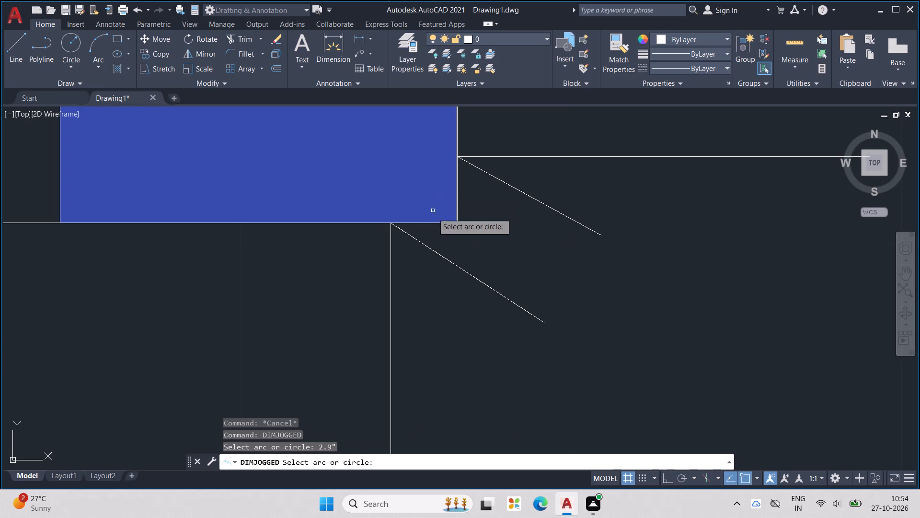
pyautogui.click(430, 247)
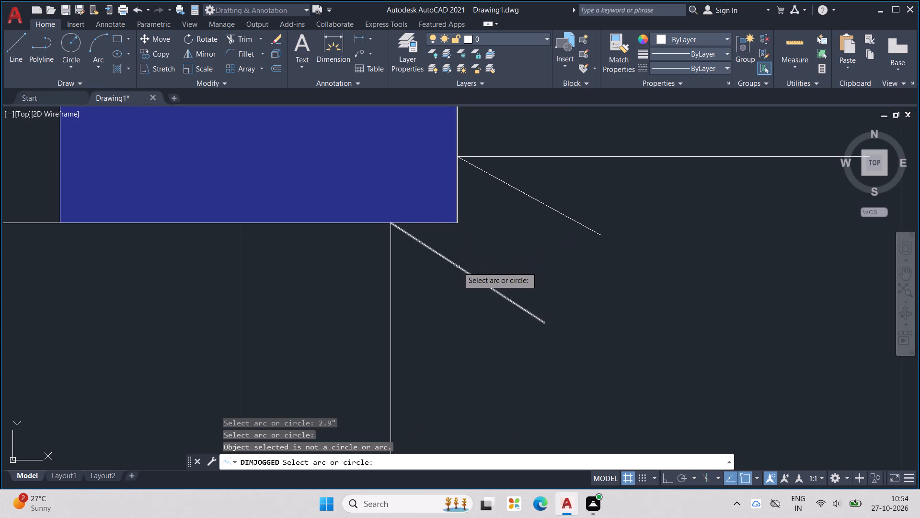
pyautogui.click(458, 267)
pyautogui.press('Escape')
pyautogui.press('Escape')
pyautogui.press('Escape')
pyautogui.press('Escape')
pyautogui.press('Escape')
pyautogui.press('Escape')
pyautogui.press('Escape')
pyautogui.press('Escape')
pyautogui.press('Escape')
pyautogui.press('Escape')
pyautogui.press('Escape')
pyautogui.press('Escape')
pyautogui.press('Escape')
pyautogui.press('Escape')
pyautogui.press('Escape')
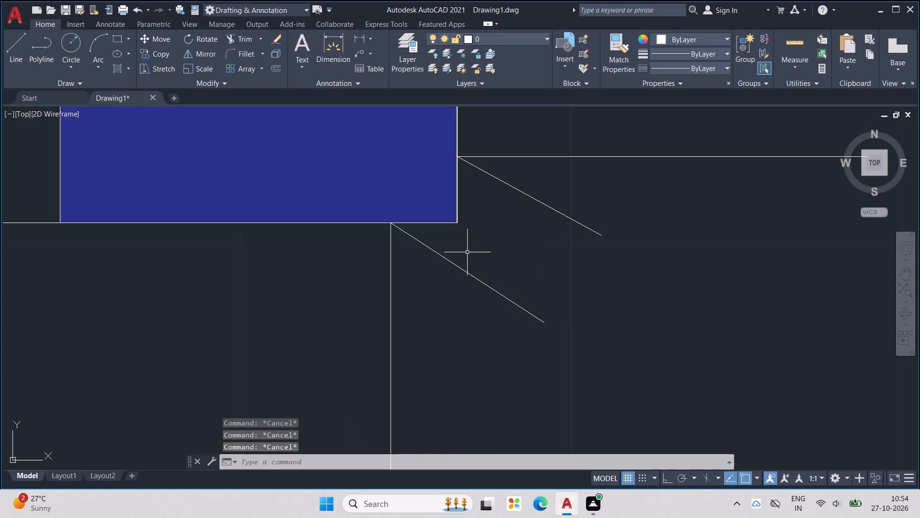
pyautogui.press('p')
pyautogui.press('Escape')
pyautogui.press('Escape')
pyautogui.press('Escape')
# Offset the slanted line at the column's bottom edge 2.9" up and to the right, toward the other slanted line.
pyautogui.press('o')
pyautogui.write('FF')
pyautogui.press('Return')
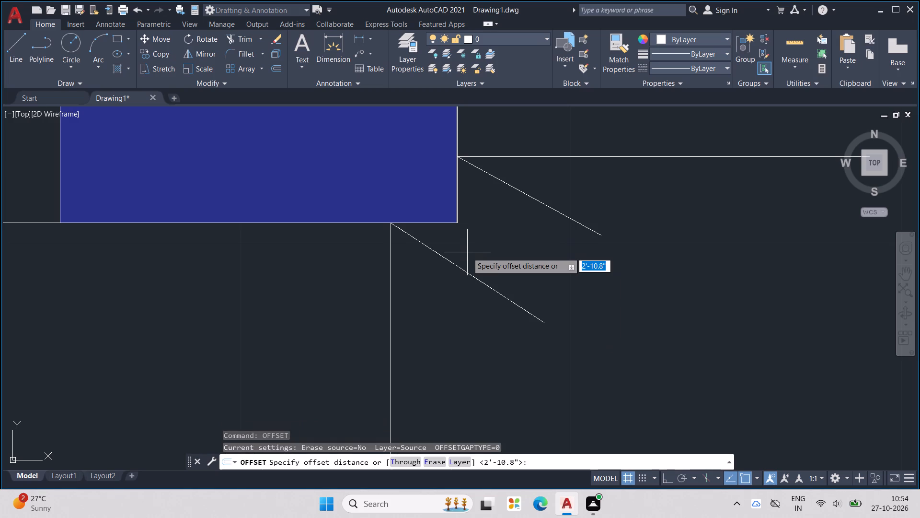
pyautogui.write('2.9"')
pyautogui.press('Return')
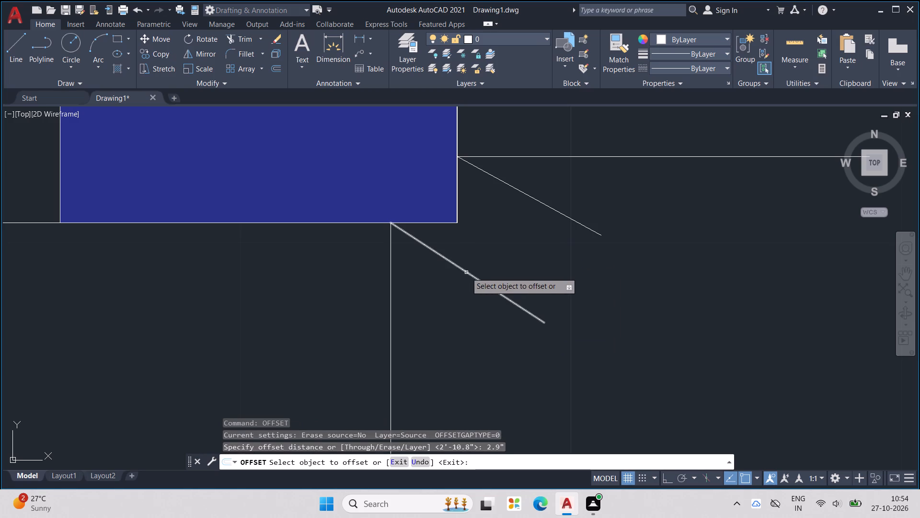
pyautogui.click(466, 272)
pyautogui.click(497, 239)
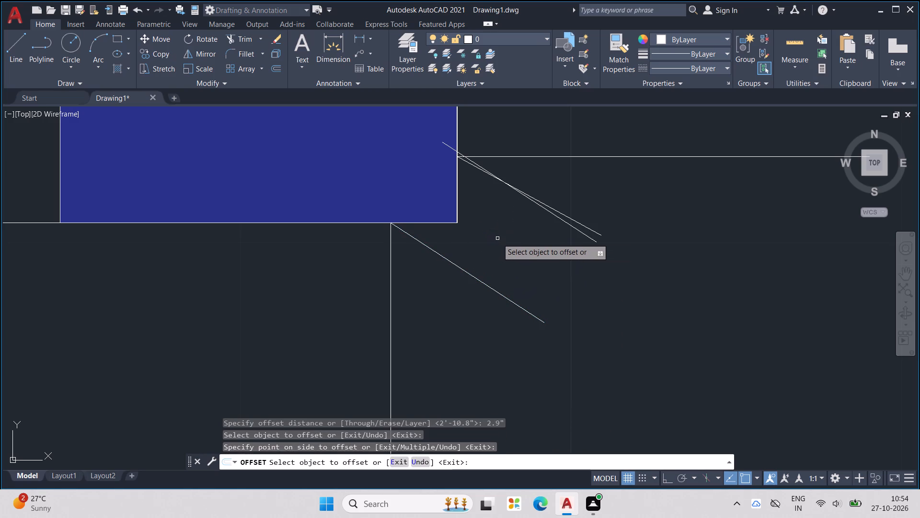
pyautogui.press('Escape')
pyautogui.press('Escape')
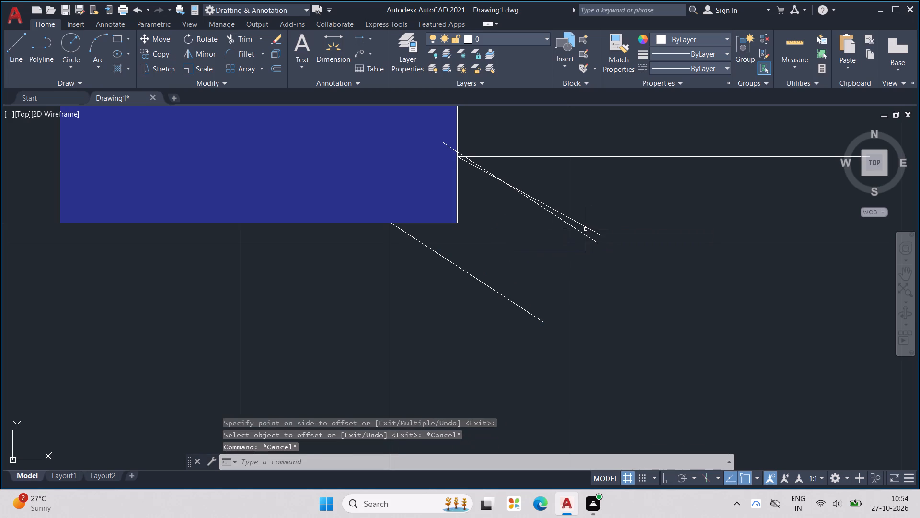
# Erase the earlier slanted line starting at the horizontal guide on the column's right edge, keeping the offset copy.
pyautogui.click(583, 234)
pyautogui.press('Escape')
pyautogui.scroll(1, 552, 220)
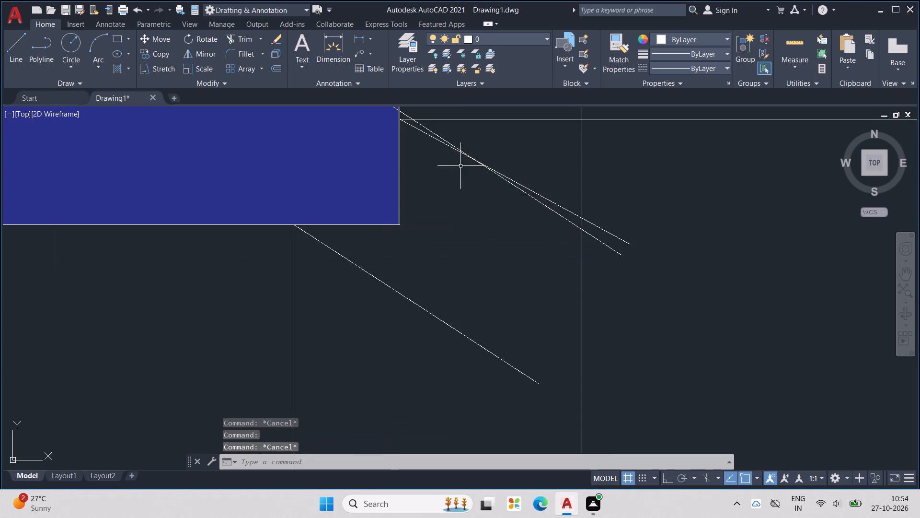
pyautogui.moveTo(430, 154); pyautogui.dragTo(478, 241, button='middle')
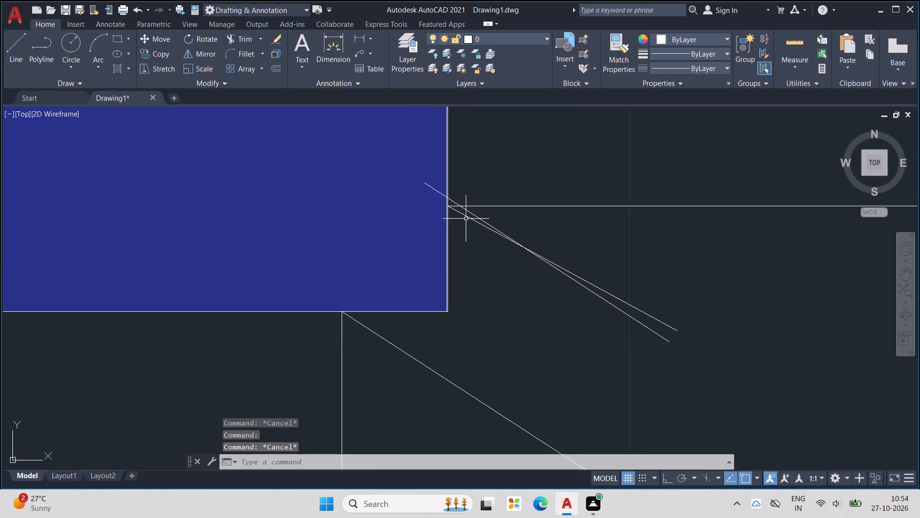
pyautogui.click(462, 213)
pyautogui.press('Delete')
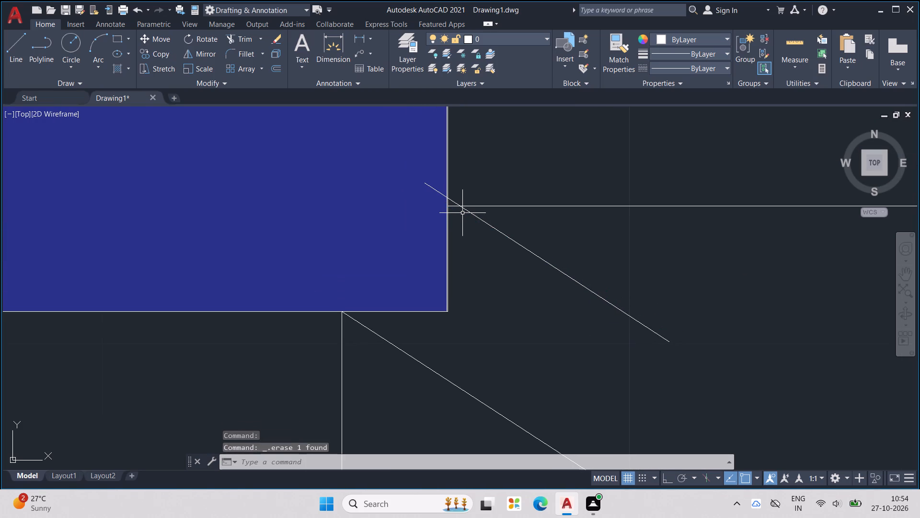
pyautogui.press('Escape')
pyautogui.press('Escape')
# Draw a slanted line about 5.2" long at 129° from the vertical guide's base on the lower-right column's top edge.
pyautogui.scroll(-5, 482, 218)
pyautogui.moveTo(526, 288); pyautogui.dragTo(507, 287, button='middle')
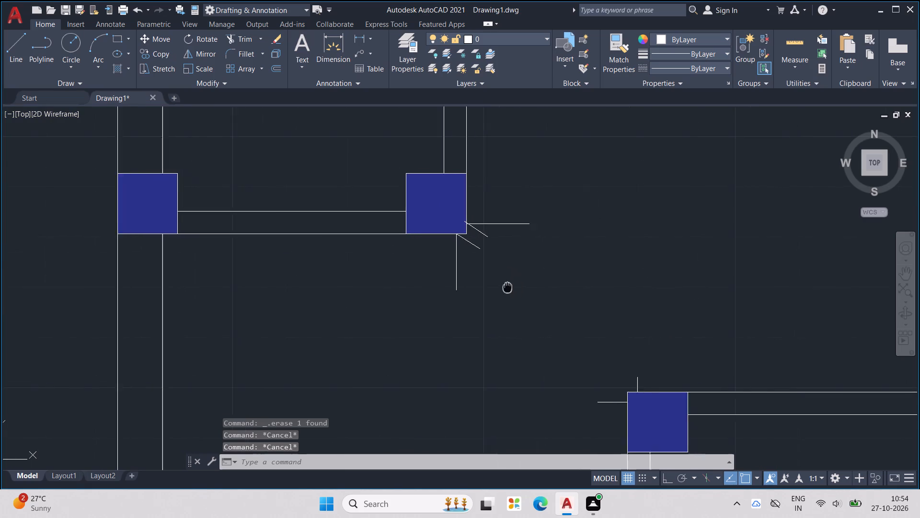
pyautogui.moveTo(507, 287); pyautogui.dragTo(456, 270, button='middle')
pyautogui.press('Escape')
pyautogui.press('Escape')
pyautogui.press('Escape')
pyautogui.press('l')
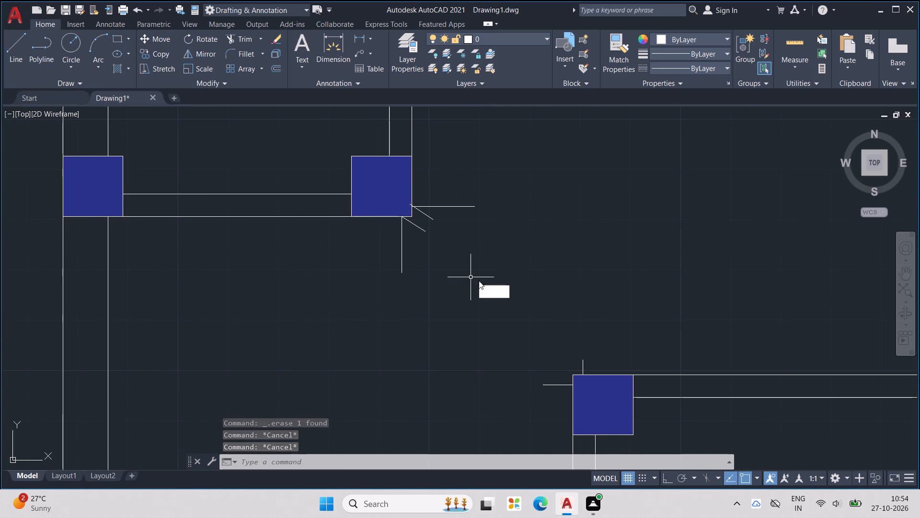
pyautogui.press('Return')
pyautogui.scroll(2, 595, 365)
pyautogui.click(570, 386)
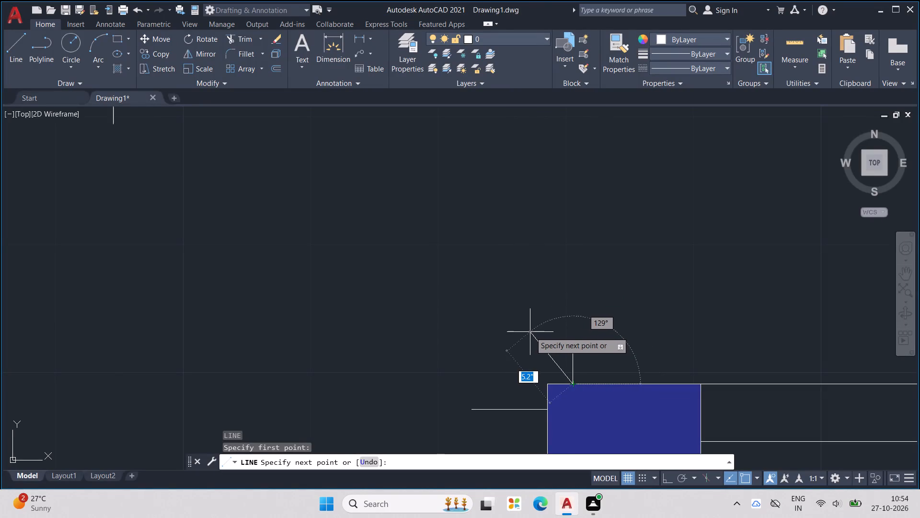
pyautogui.click(530, 331)
pyautogui.press('Escape')
pyautogui.press('Escape')
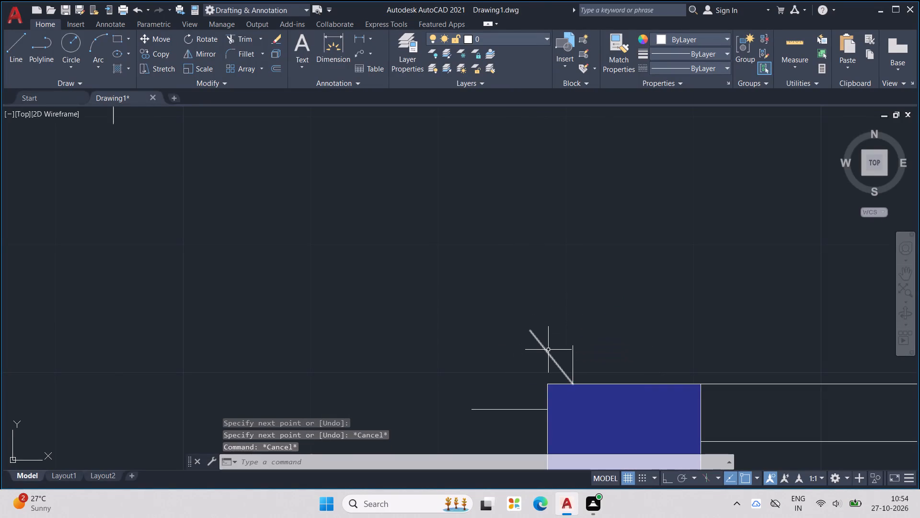
# Offset the new slanted line 2.9" down and to the left, toward the horizontal guide on the column's left edge.
pyautogui.write('OFF')
pyautogui.press('Return')
pyautogui.press('Return')
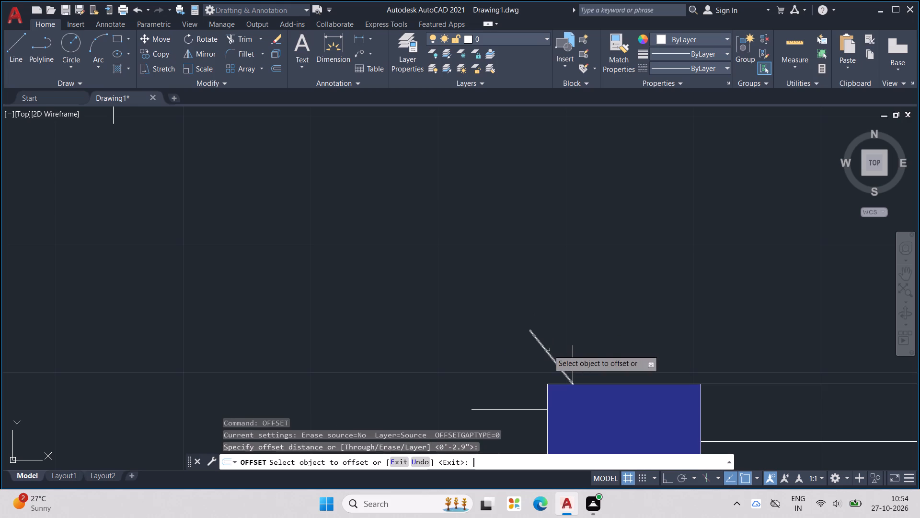
pyautogui.click(545, 348)
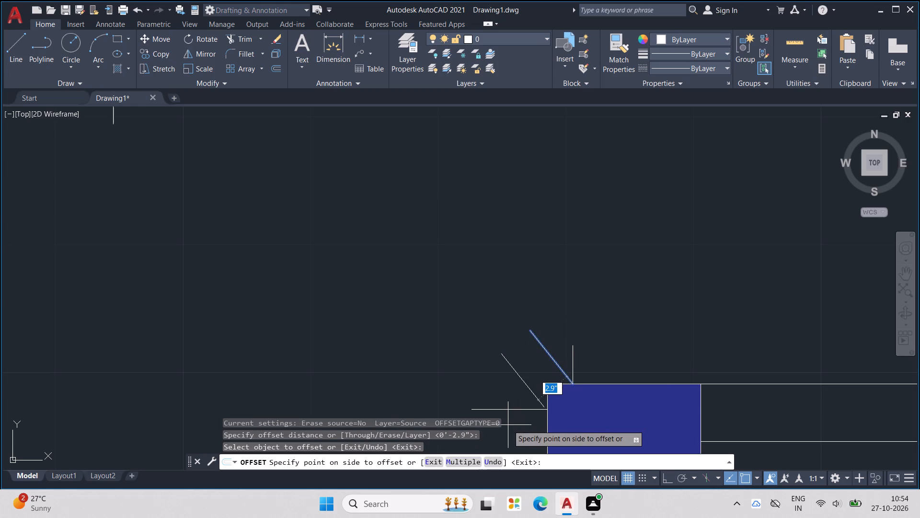
pyautogui.click(508, 425)
pyautogui.press('Escape')
pyautogui.press('Escape')
# Select the horizontal and vertical guide lines at the lower-right column's upper-left corner.
pyautogui.moveTo(515, 412); pyautogui.dragTo(512, 400)
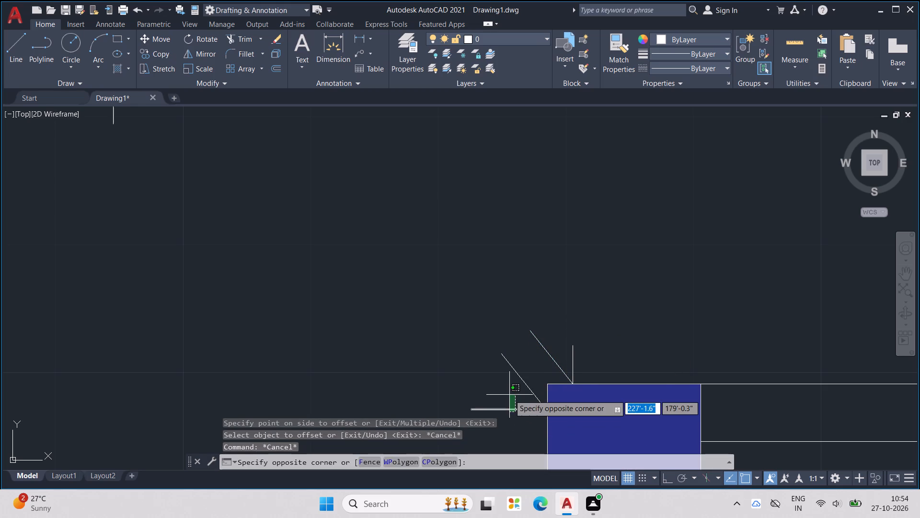
pyautogui.click(509, 395)
pyautogui.moveTo(590, 365); pyautogui.dragTo(567, 341)
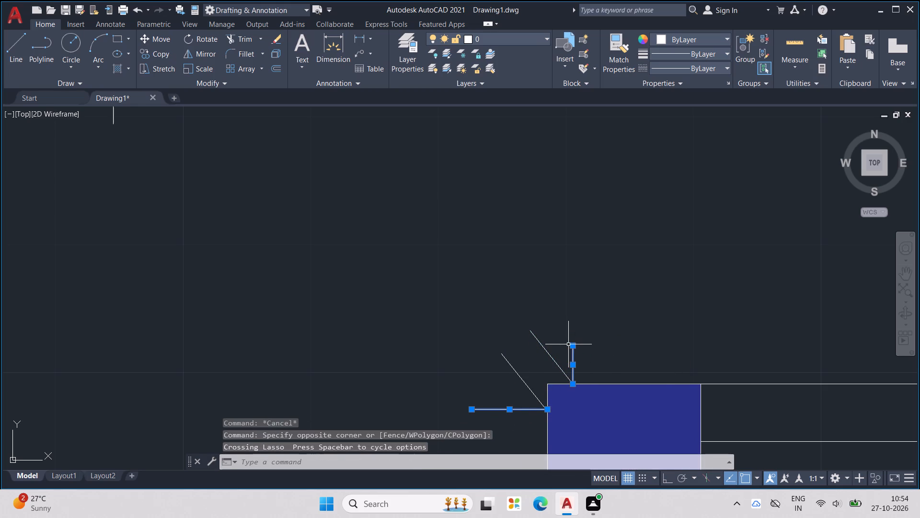
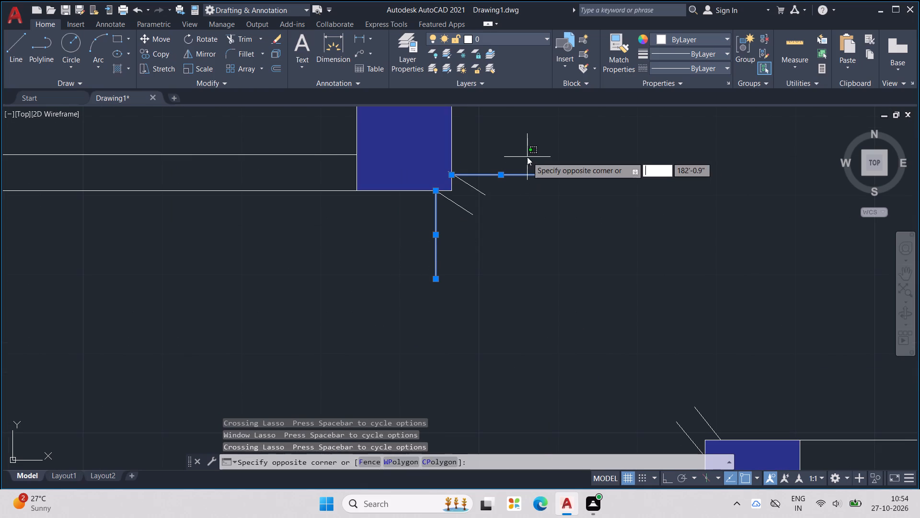
# Delete the selected horizontal and vertical guide lines at the upper-left column's lower-right corner.
pyautogui.press('Delete')
pyautogui.press('Delete')
pyautogui.press('Delete')
pyautogui.press('Delete')
pyautogui.press('Delete')
pyautogui.press('Delete')
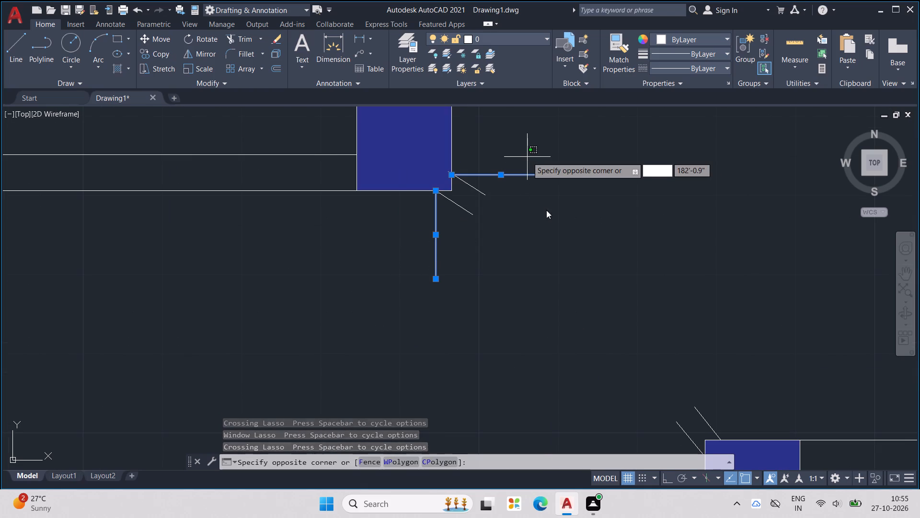
pyautogui.click(501, 387)
pyautogui.press('Delete')
pyautogui.press('Delete')
pyautogui.press('Delete')
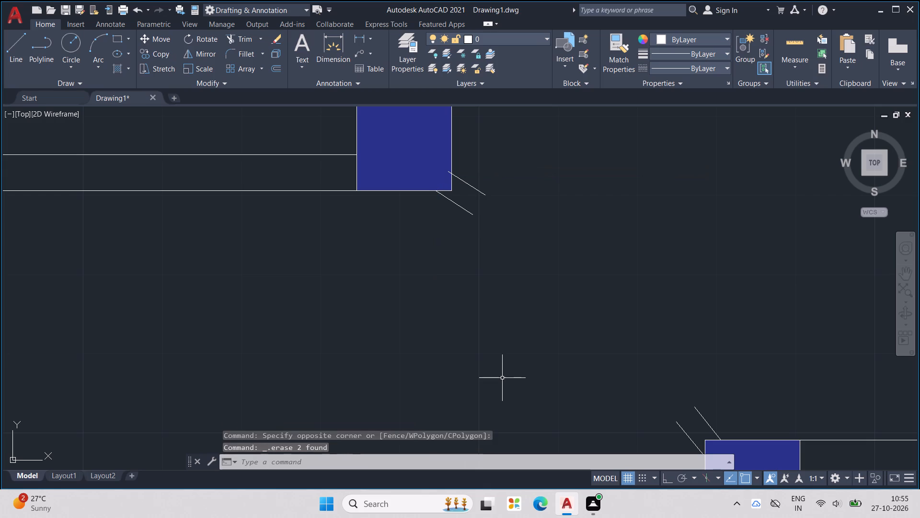
pyautogui.press('Delete')
# Draw a perpendicular cross line joining the two parallel slanted lines at the upper-left column, slightly short of their free ends.
pyautogui.press('l')
pyautogui.press('Return')
pyautogui.moveTo(495, 302); pyautogui.dragTo(495, 330, button='middle')
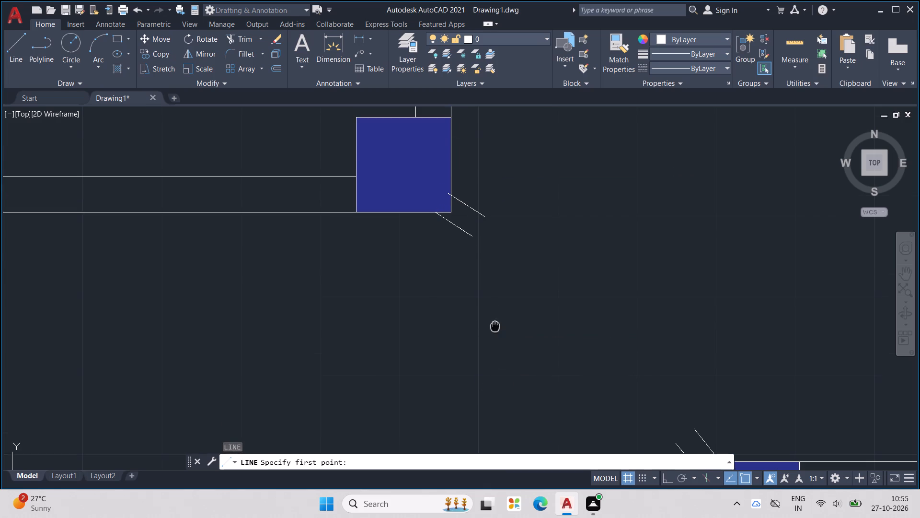
pyautogui.moveTo(495, 330); pyautogui.dragTo(508, 496, button='middle')
pyautogui.scroll(1, 486, 419)
pyautogui.click(469, 390)
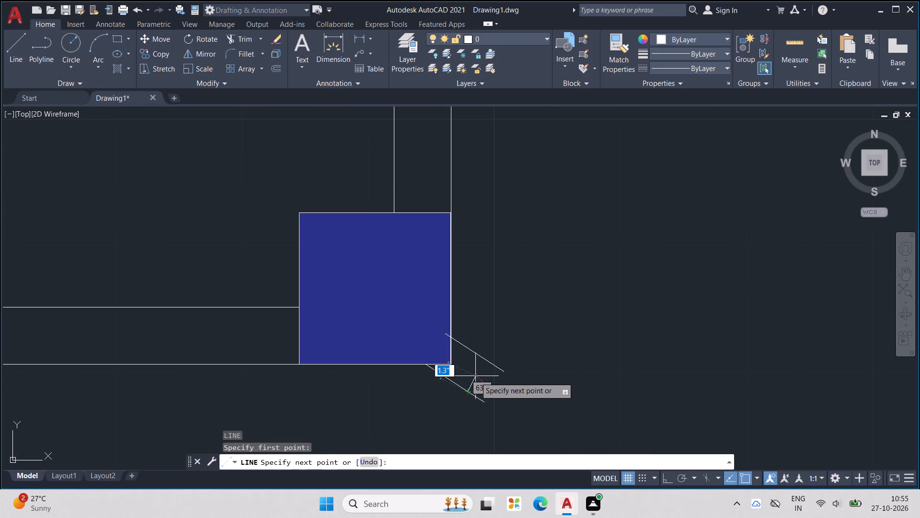
pyautogui.click(485, 361)
pyautogui.press('Escape')
pyautogui.press('Escape')
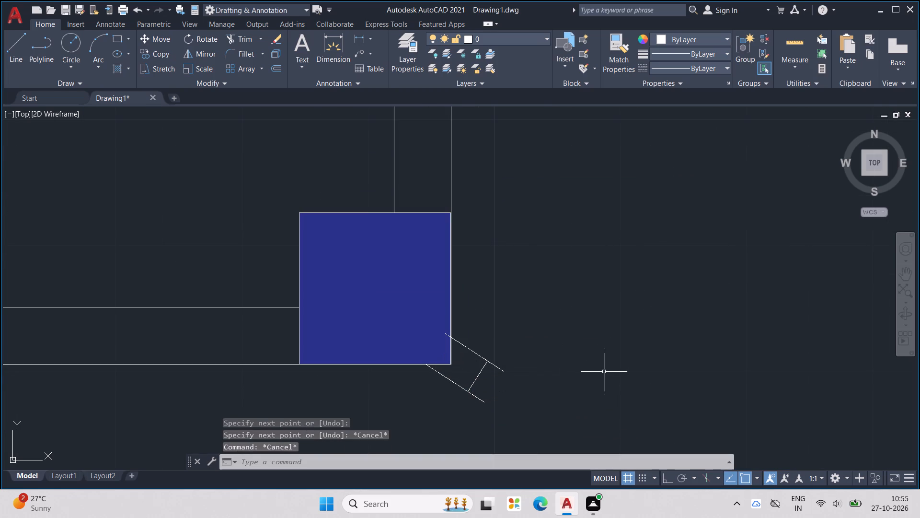
pyautogui.scroll(-3, 604, 370)
pyautogui.press('Escape')
pyautogui.moveTo(605, 373); pyautogui.dragTo(511, 318, button='middle')
pyautogui.press('Escape')
pyautogui.press('Escape')
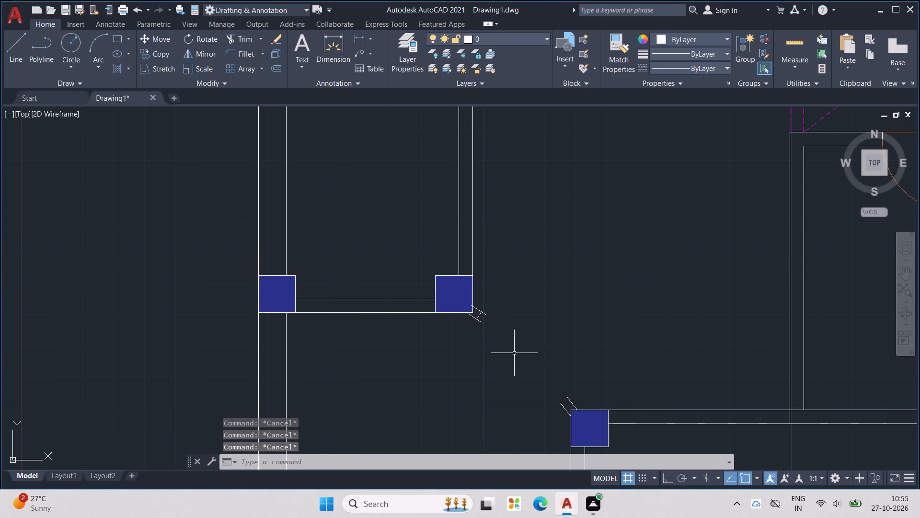
# Draw a perpendicular cross line joining the two parallel slanted lines at the lower-right column, near their free ends.
pyautogui.press('l')
pyautogui.press('Return')
pyautogui.scroll(1, 534, 389)
pyautogui.moveTo(590, 357); pyautogui.dragTo(556, 327, button='middle')
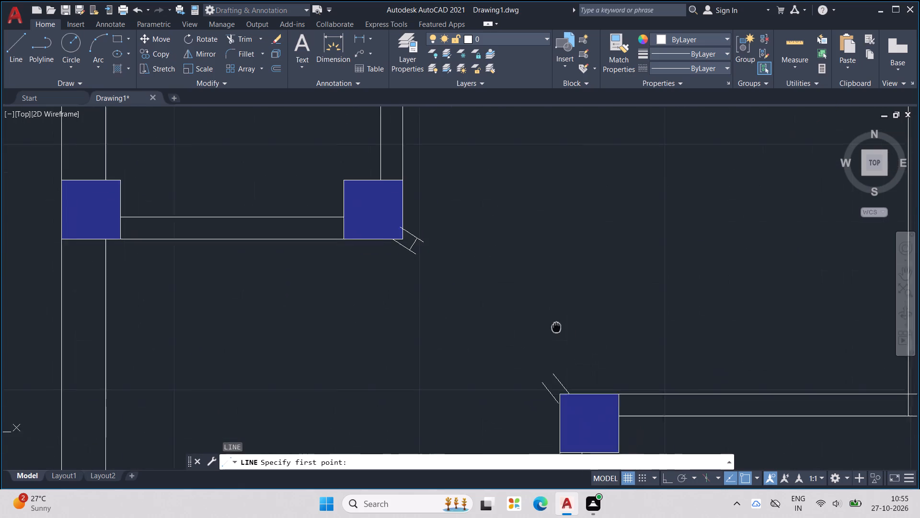
pyautogui.moveTo(556, 327); pyautogui.dragTo(552, 325, button='middle')
pyautogui.scroll(2, 552, 389)
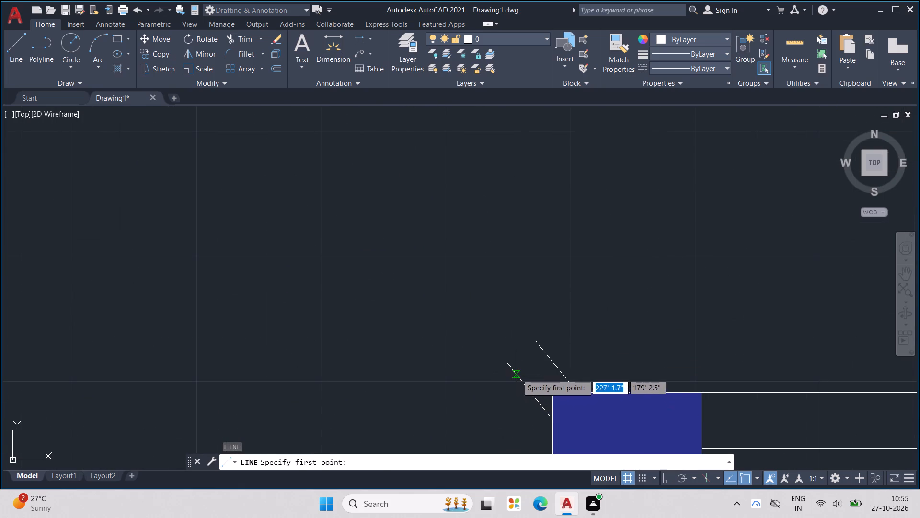
pyautogui.click(517, 374)
pyautogui.click(545, 353)
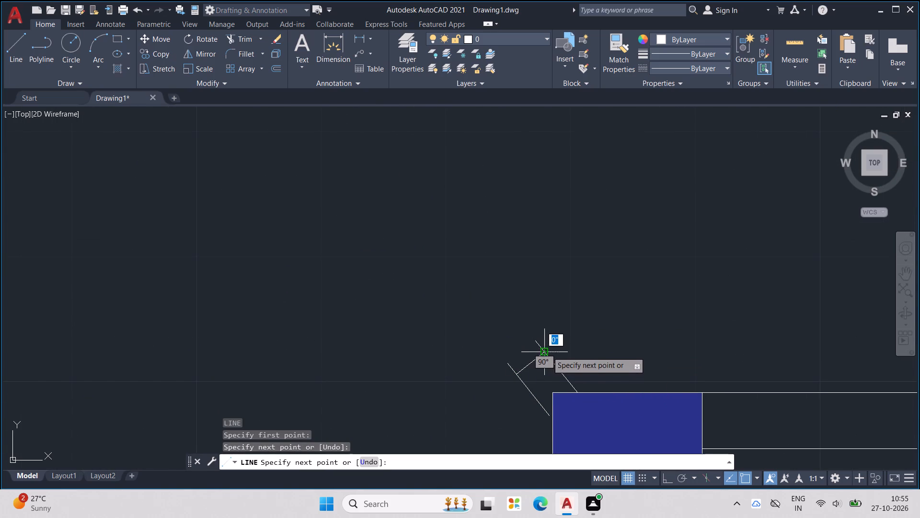
pyautogui.press('Escape')
pyautogui.press('Escape')
# Trim the slanted line ends that extend past the cross line at the lower-right column.
pyautogui.press('t')
pyautogui.press('r')
pyautogui.press('Return')
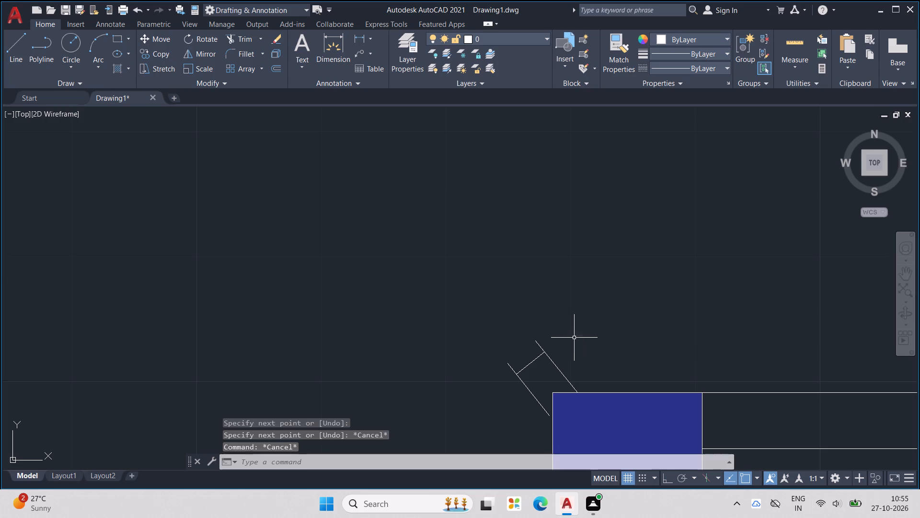
pyautogui.scroll(2, 577, 331)
pyautogui.moveTo(517, 347); pyautogui.dragTo(464, 377)
pyautogui.moveTo(441, 389); pyautogui.dragTo(417, 421)
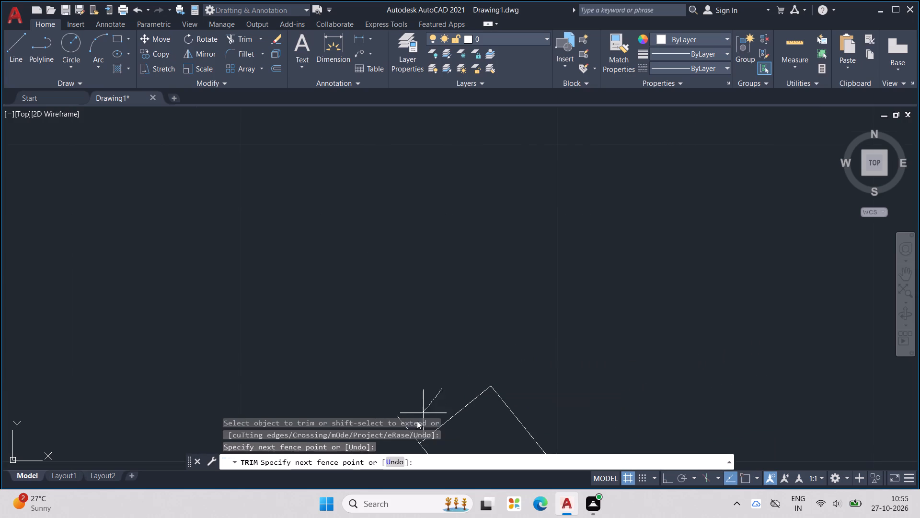
pyautogui.moveTo(417, 421); pyautogui.dragTo(411, 429)
pyautogui.moveTo(410, 430); pyautogui.dragTo(391, 440)
pyautogui.scroll(-3, 420, 381)
pyautogui.moveTo(452, 329); pyautogui.dragTo(584, 342, button='middle')
pyautogui.scroll(-1, 452, 329)
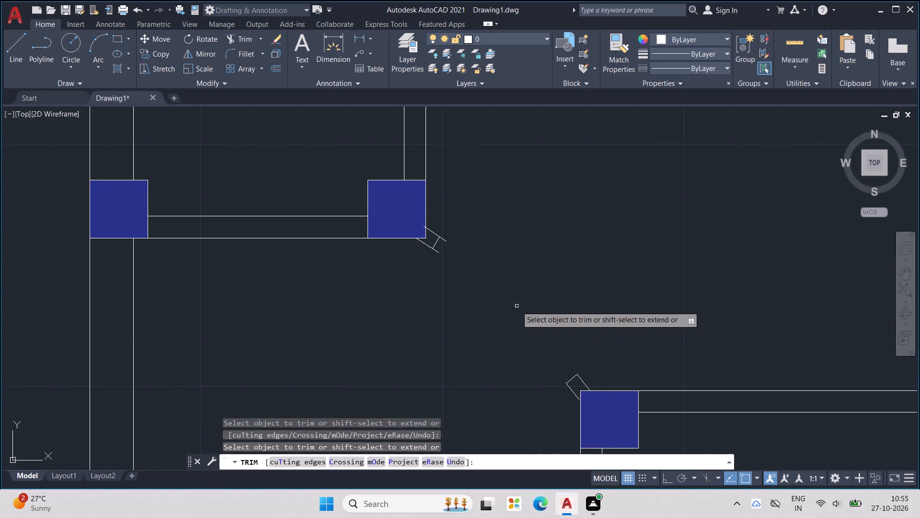
# Trim the slanted line's piece inside the upper-left column and both ends extending past its cross line.
pyautogui.moveTo(509, 309); pyautogui.dragTo(563, 345, button='middle')
pyautogui.scroll(1, 564, 345)
pyautogui.scroll(3, 413, 218)
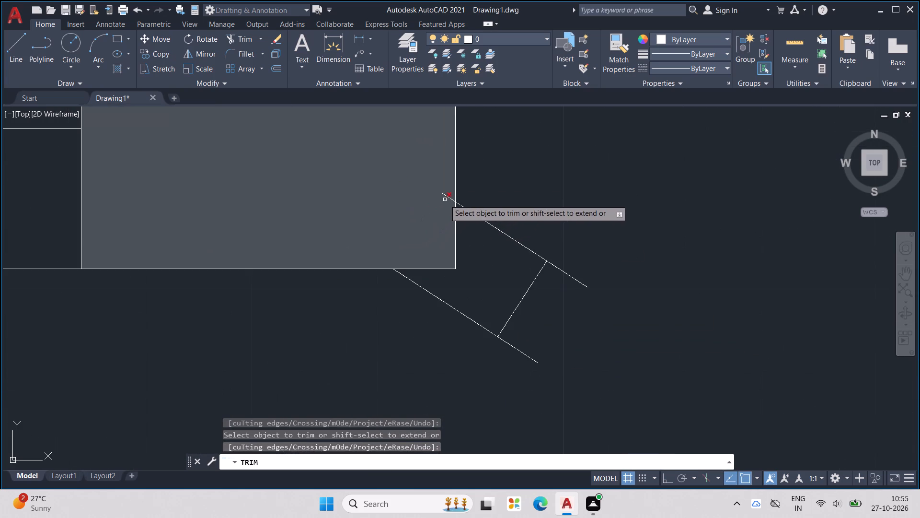
pyautogui.click(446, 197)
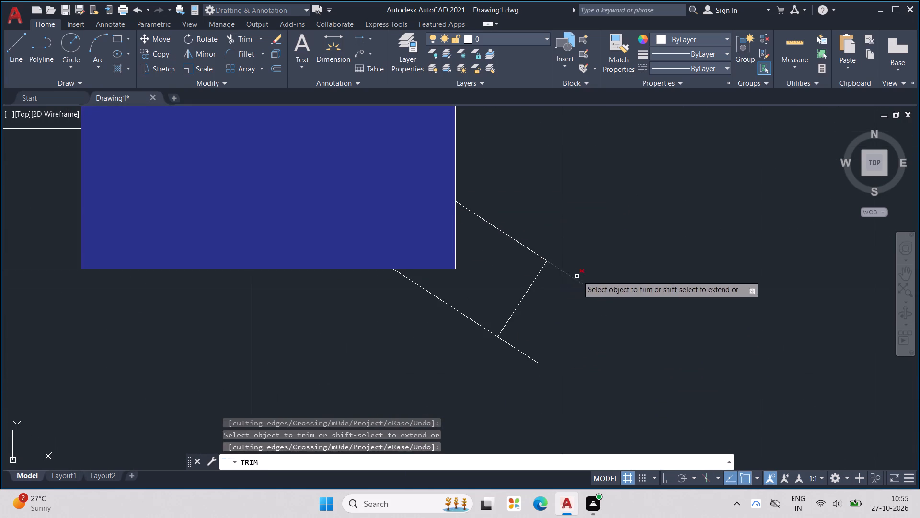
pyautogui.moveTo(578, 267); pyautogui.dragTo(514, 370)
pyautogui.scroll(-3, 511, 359)
pyautogui.press('Escape')
pyautogui.press('Escape')
pyautogui.scroll(-3, 578, 312)
pyautogui.press('Escape')
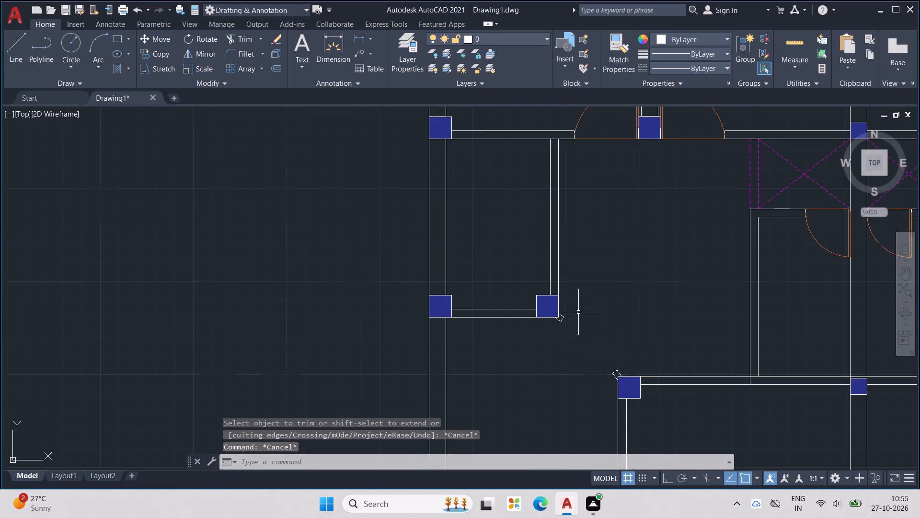
pyautogui.press('Escape')
pyautogui.press('Escape')
pyautogui.press('Escape')
pyautogui.press('Escape')
pyautogui.scroll(2, 591, 340)
pyautogui.press('Escape')
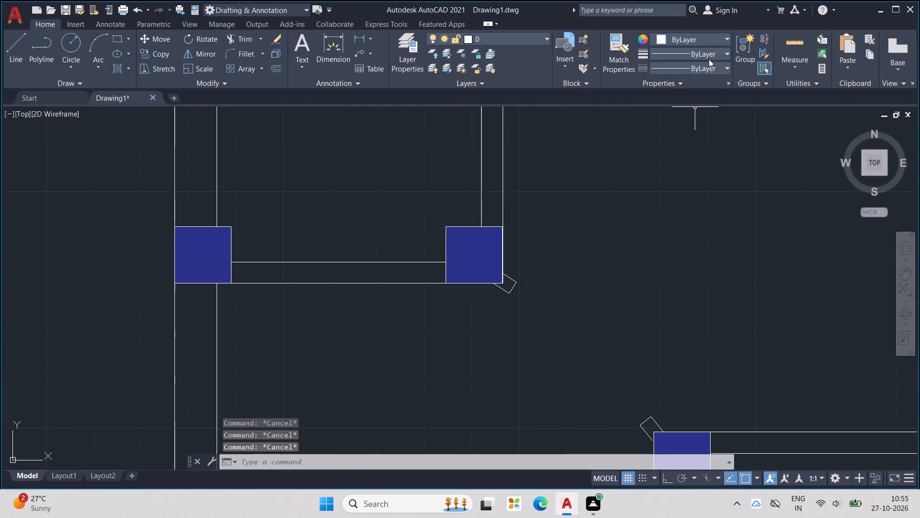
# Set the current object colour to Magenta and the current linetype to the dashed JIS_02 type.
pyautogui.click(710, 47)
pyautogui.click(712, 50)
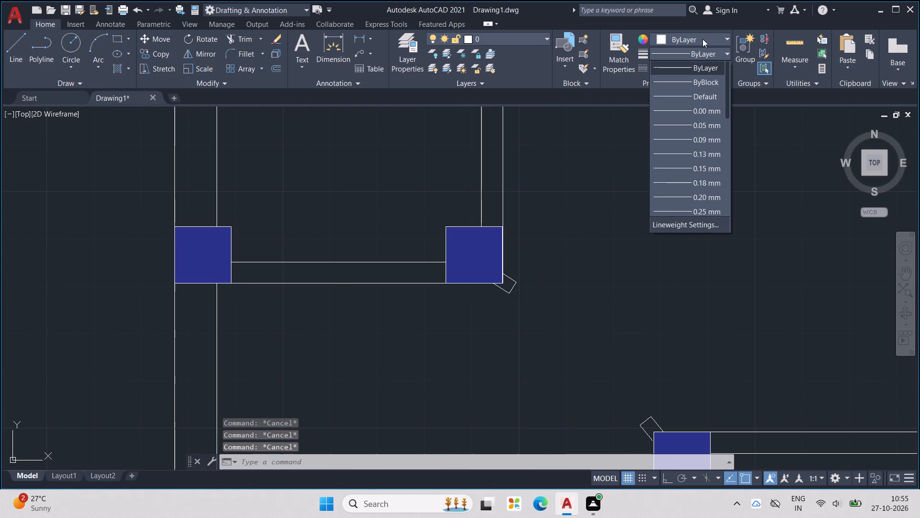
pyautogui.click(702, 39)
pyautogui.click(702, 37)
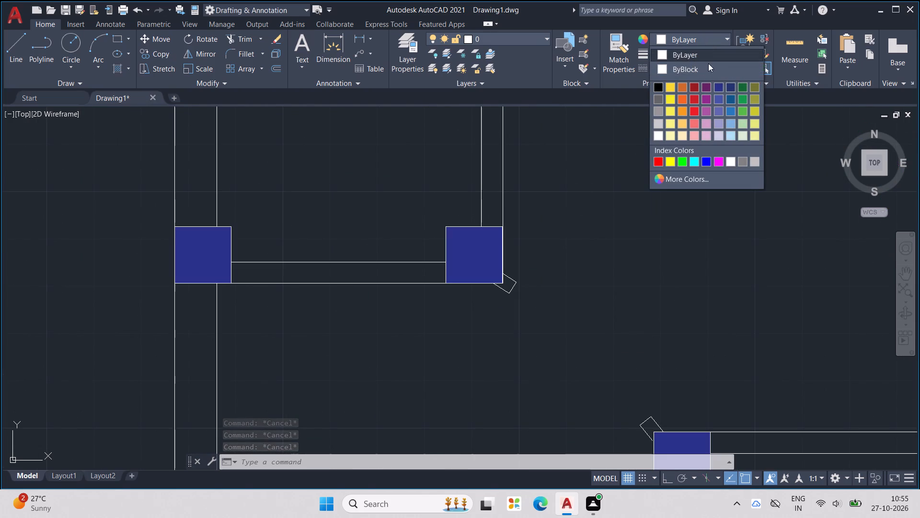
pyautogui.click(718, 160)
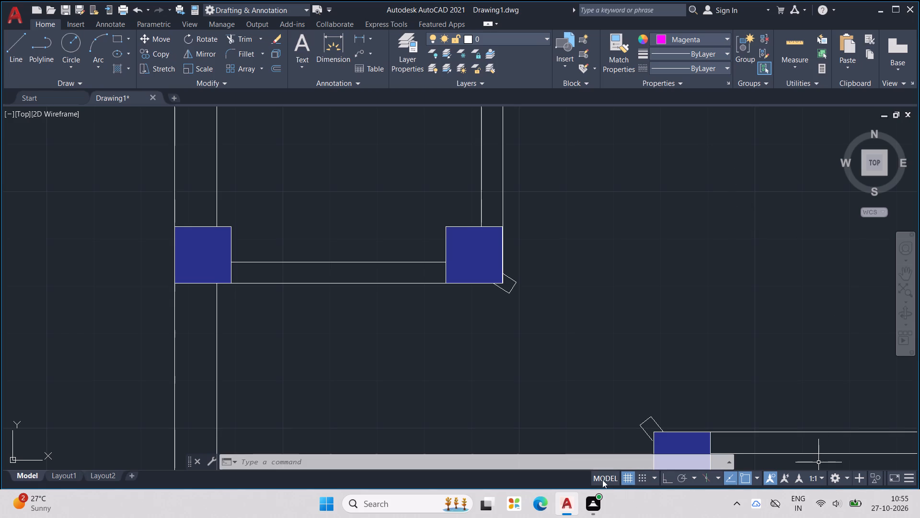
pyautogui.click(707, 68)
pyautogui.click(703, 125)
pyautogui.scroll(-2, 608, 196)
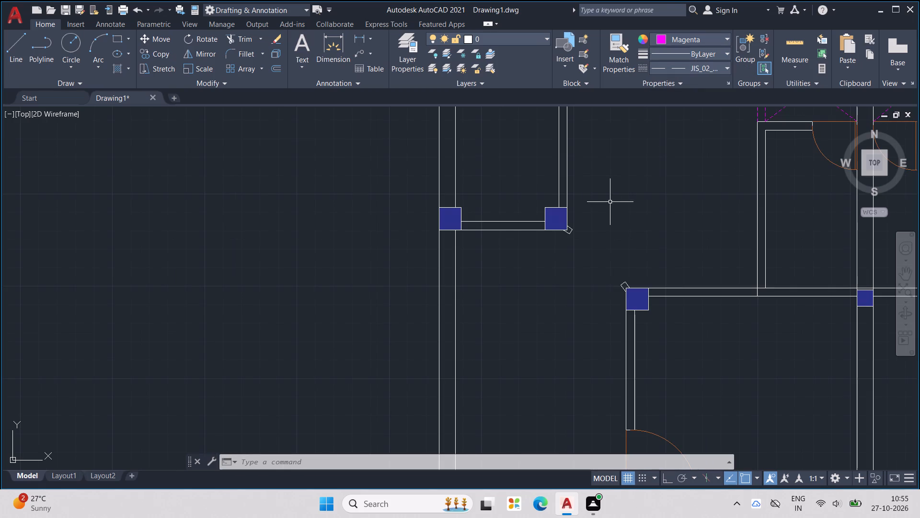
pyautogui.press('Escape')
pyautogui.press('Escape')
pyautogui.press('Escape')
pyautogui.press('Escape')
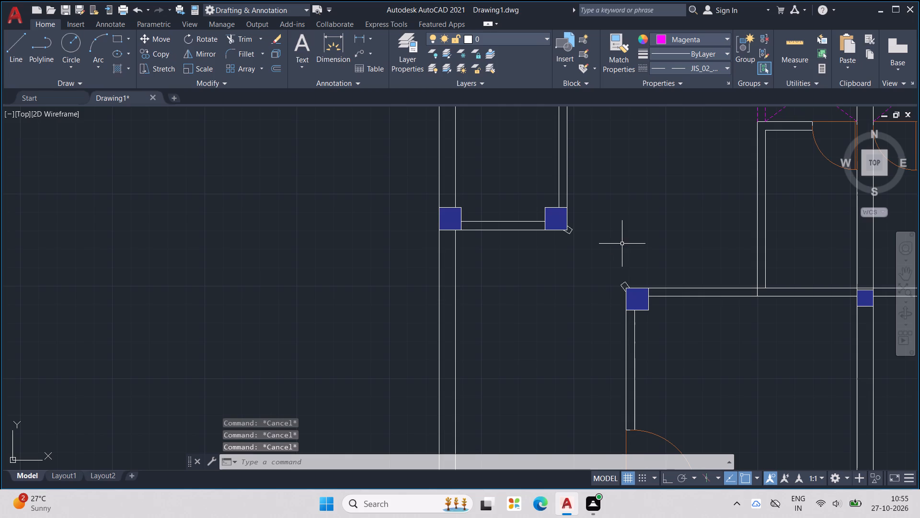
# Draw a dashed magenta line about 3'-3.3" long at 45° between the lower-left corners of the two column stubs.
pyautogui.press('l')
pyautogui.press('Return')
pyautogui.scroll(2, 588, 231)
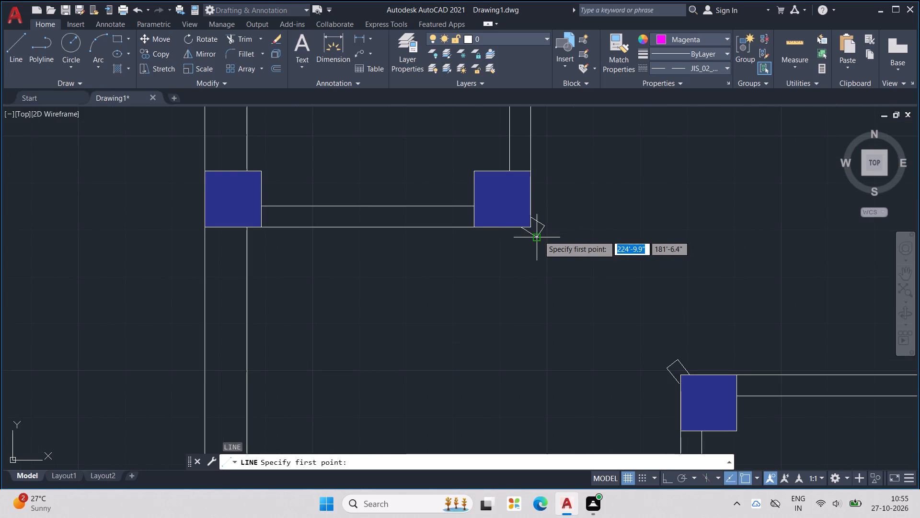
pyautogui.click(539, 237)
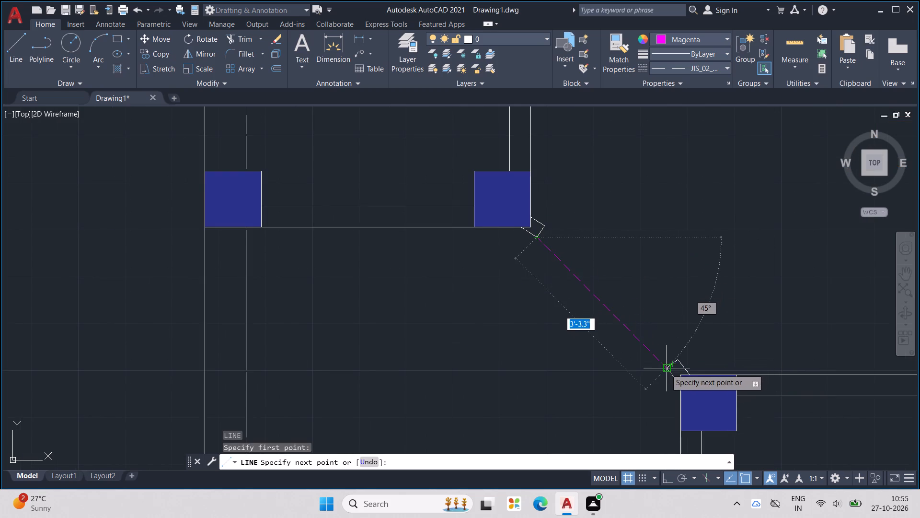
pyautogui.click(666, 369)
pyautogui.press('Escape')
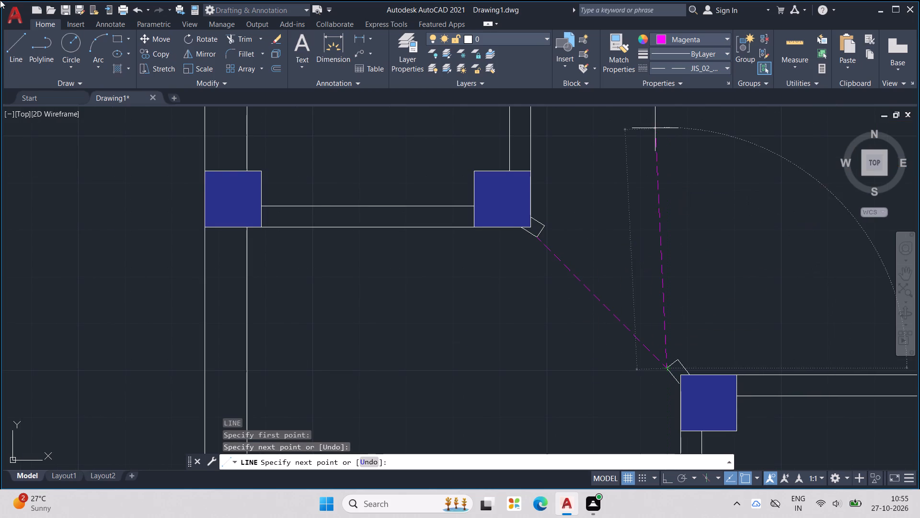
pyautogui.press('Escape')
pyautogui.press('Escape')
pyautogui.press('Escape')
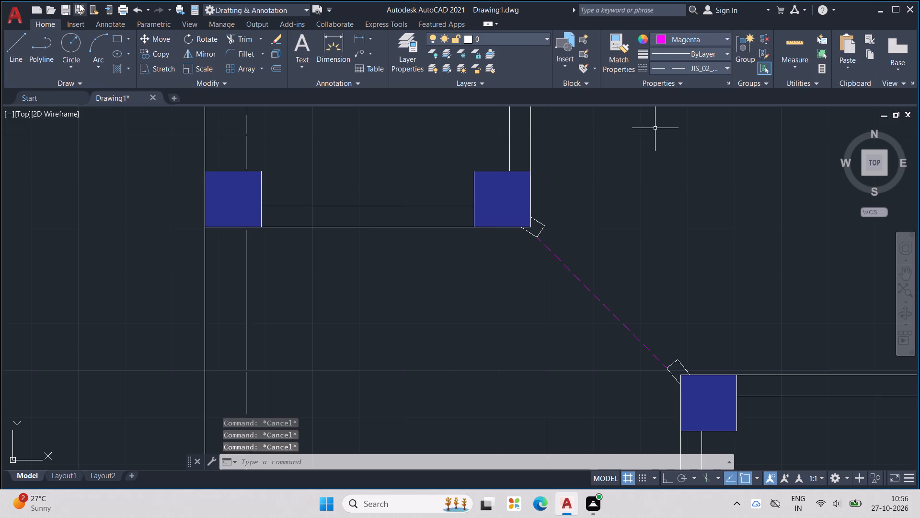
# Draw a second dashed magenta line about 3'-4.2" long at 45° between the upper-right corners of the two column stubs.
pyautogui.press('l')
pyautogui.press('Return')
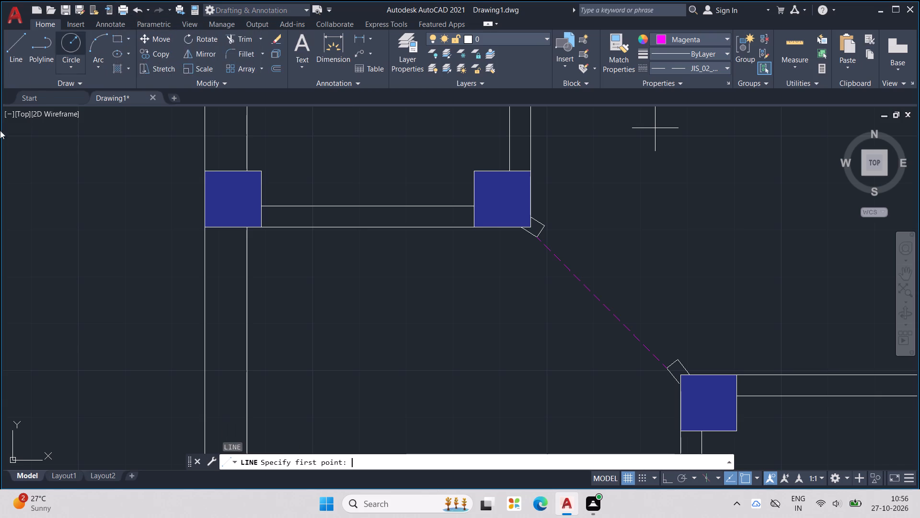
pyautogui.click(546, 226)
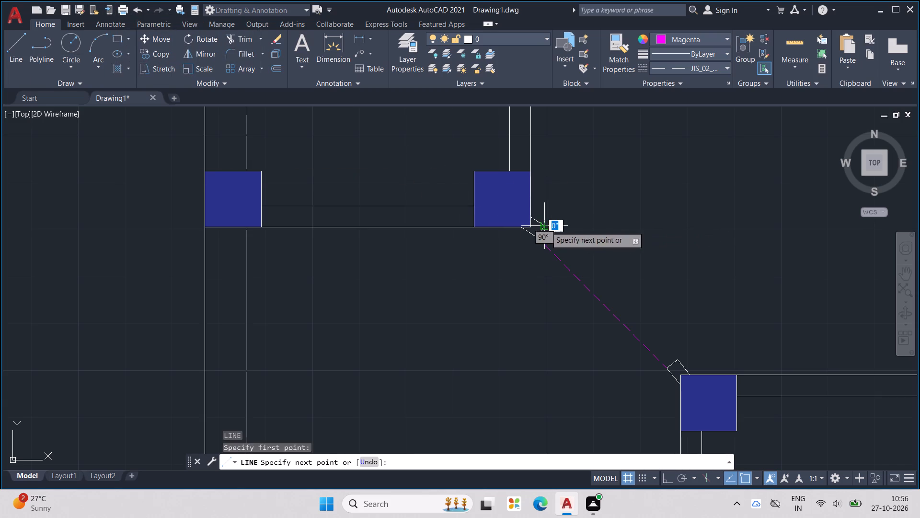
pyautogui.click(678, 363)
pyautogui.press('Escape')
pyautogui.scroll(-2, 711, 259)
pyautogui.press('Escape')
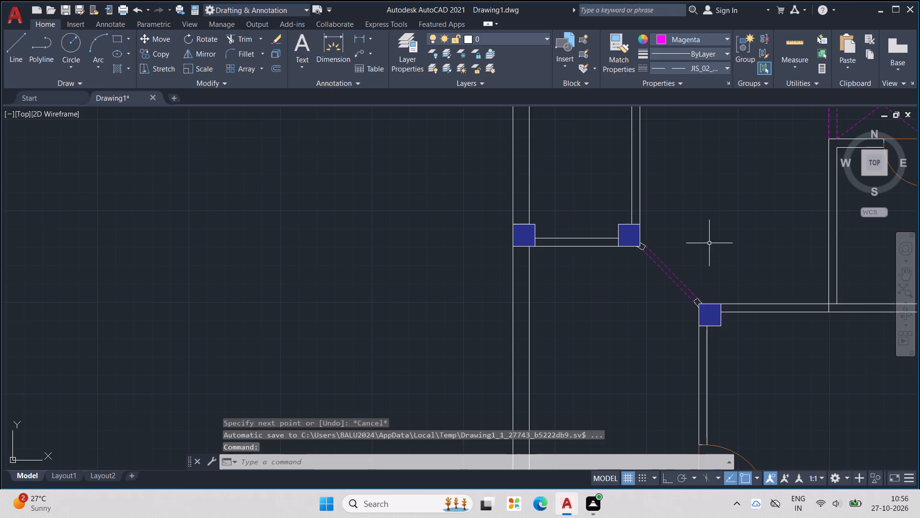
# Reset the current object colour and the current linetype to ByLayer.
pyautogui.moveTo(709, 242); pyautogui.dragTo(573, 314, button='middle')
pyautogui.scroll(-3, 578, 312)
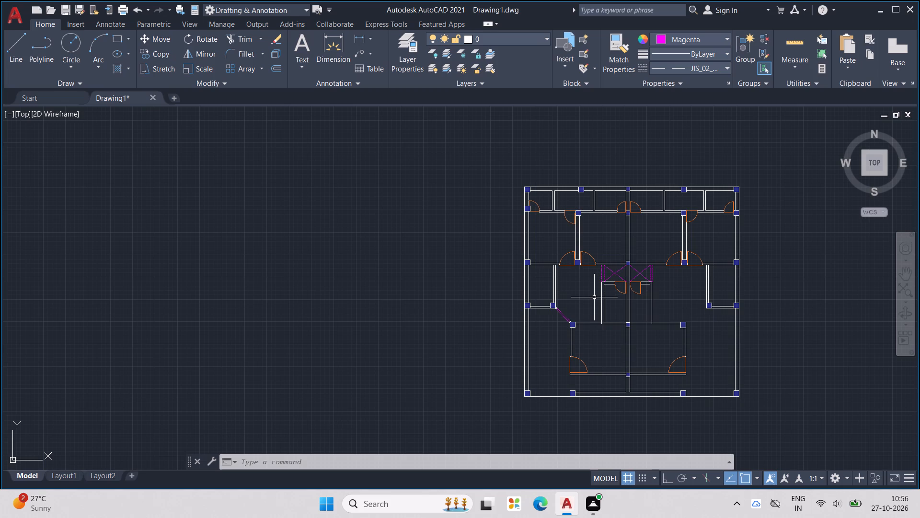
pyautogui.scroll(2, 622, 328)
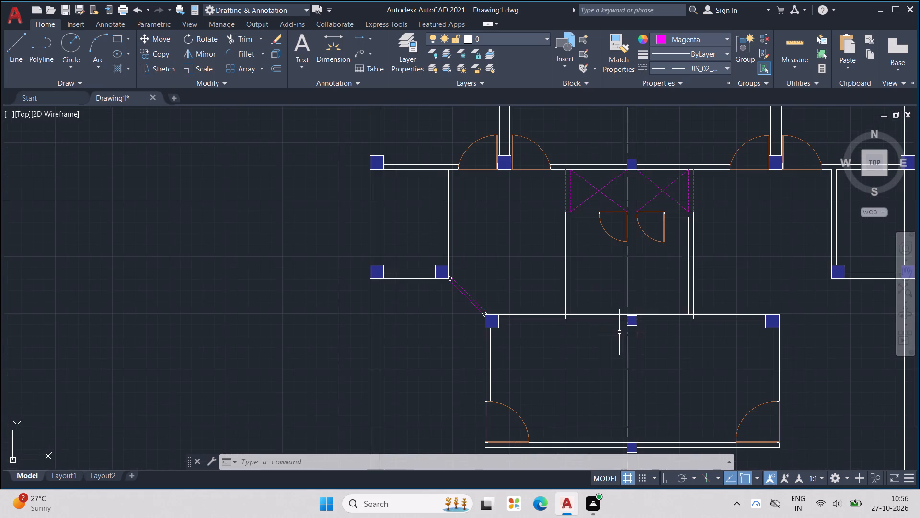
pyautogui.scroll(-2, 619, 332)
pyautogui.scroll(2, 603, 381)
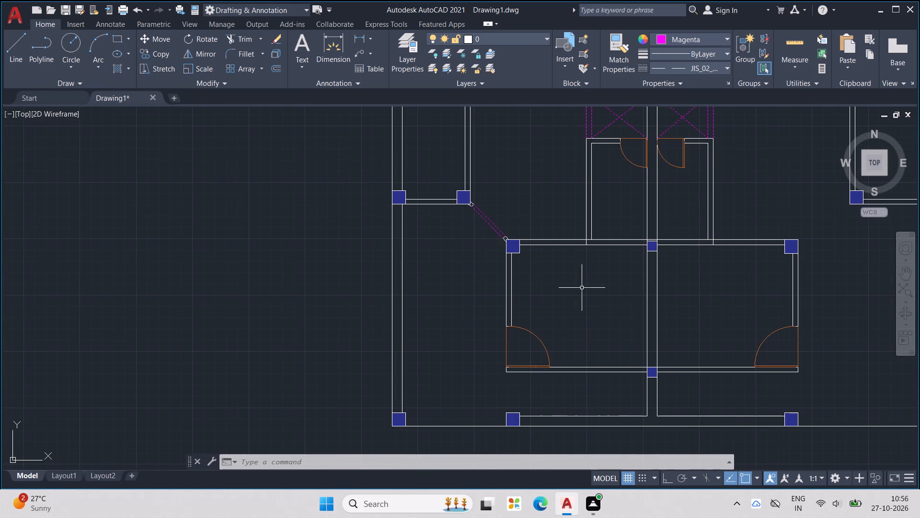
pyautogui.press('Escape')
pyautogui.press('Escape')
pyautogui.press('Escape')
pyautogui.click(718, 26)
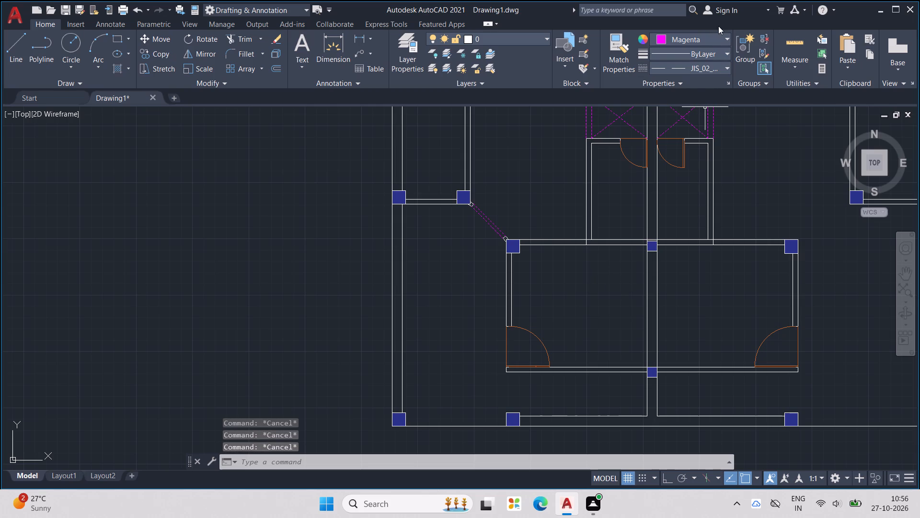
pyautogui.click(721, 36)
pyautogui.click(656, 82)
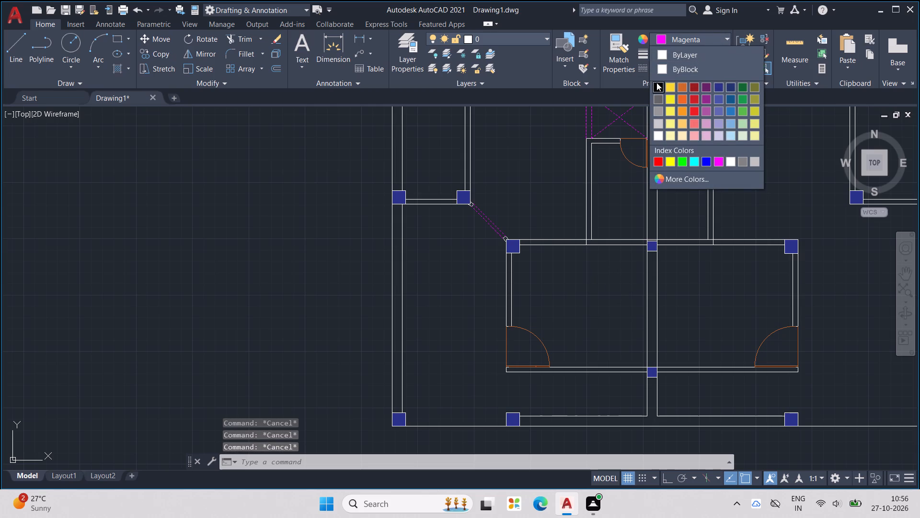
pyautogui.click(692, 40)
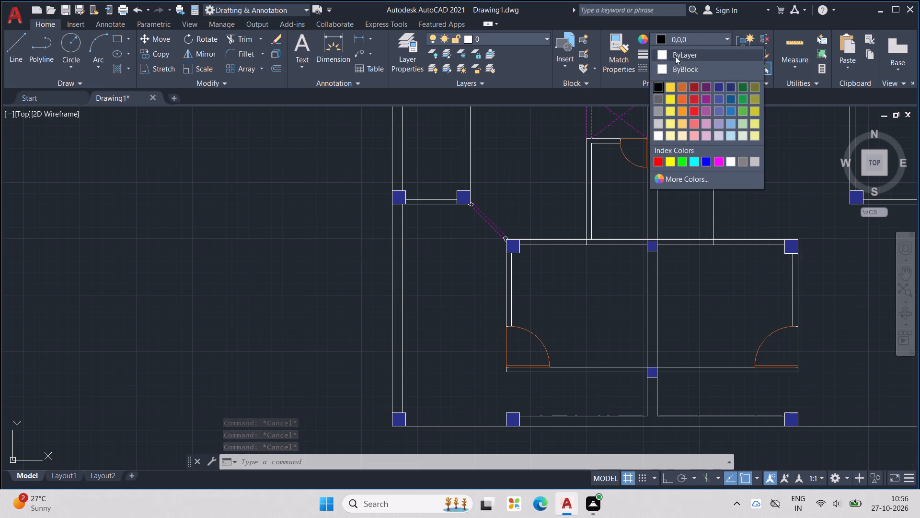
pyautogui.click(678, 49)
pyautogui.click(690, 71)
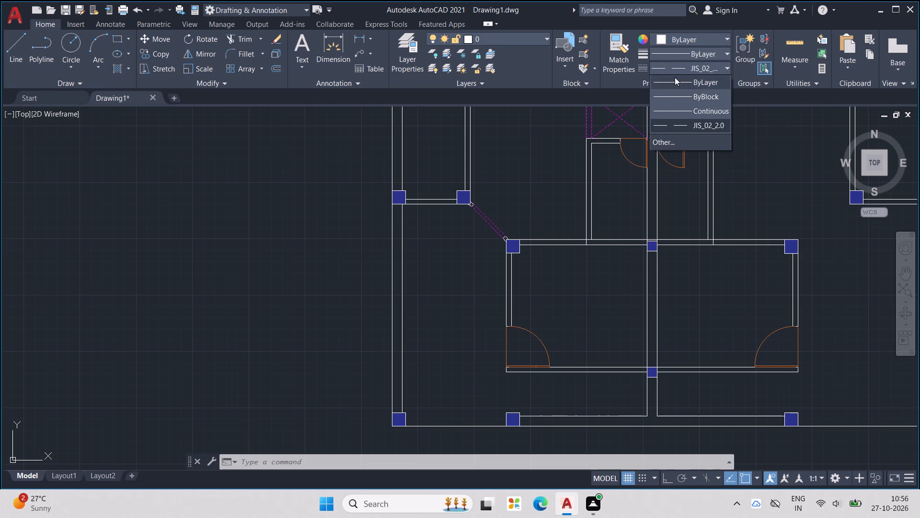
pyautogui.click(676, 77)
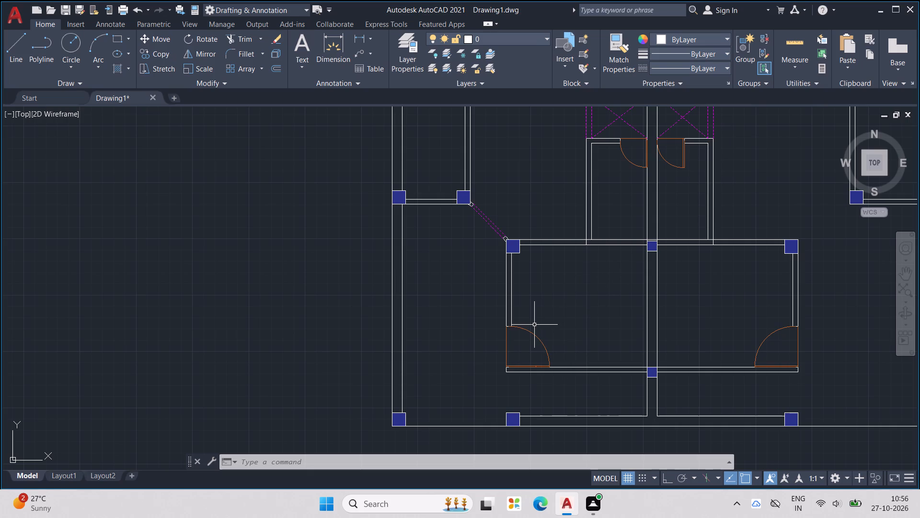
# Draw a short vertical line across the double-line wall between the column at the diagonal opening and the inner room.
pyautogui.press('l')
pyautogui.press('Return')
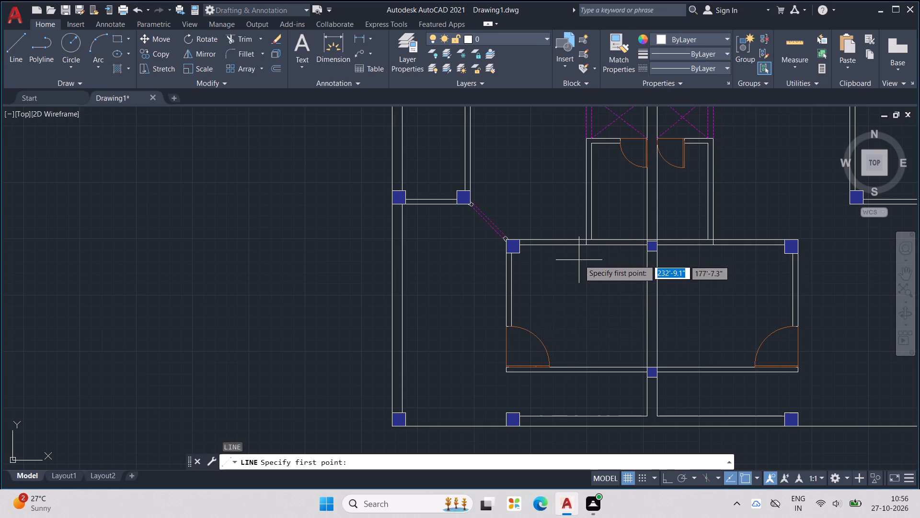
pyautogui.scroll(3, 581, 252)
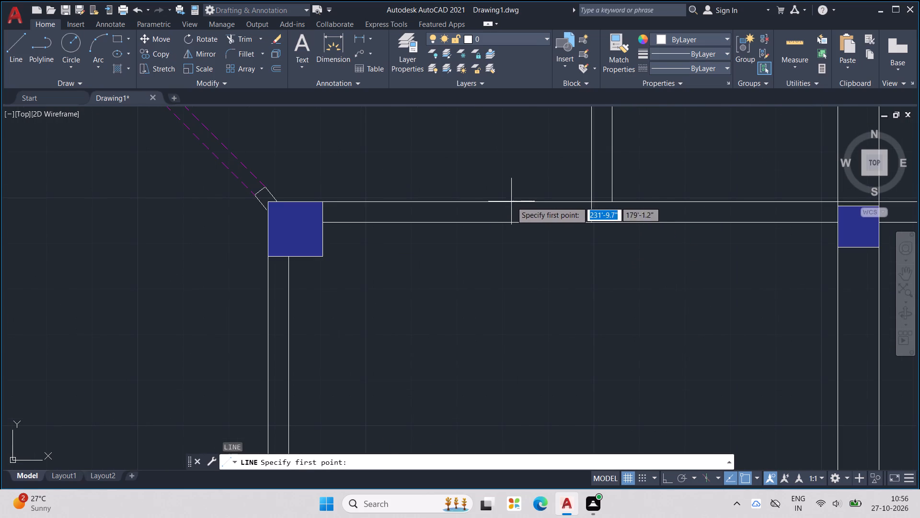
pyautogui.click(512, 201)
pyautogui.click(514, 222)
pyautogui.press('Escape')
pyautogui.scroll(-2, 579, 214)
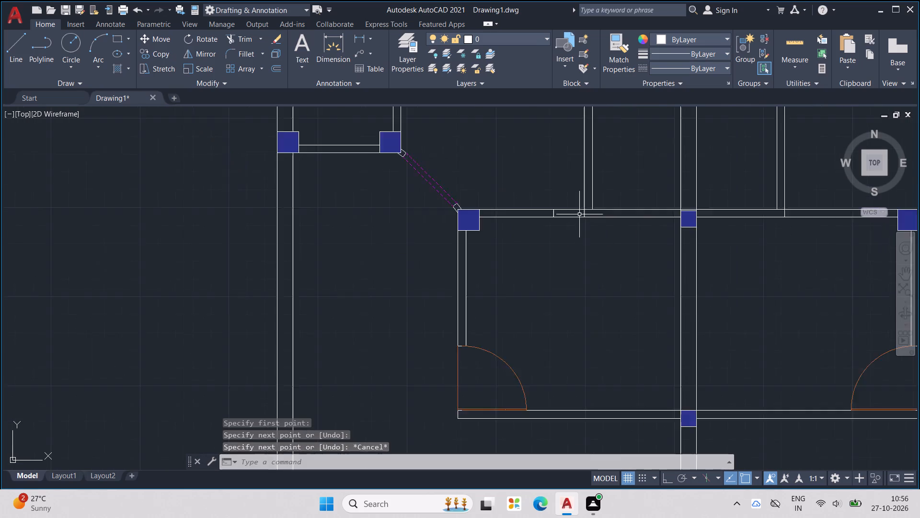
pyautogui.scroll(-1, 579, 214)
pyautogui.moveTo(584, 229); pyautogui.dragTo(438, 293, button='middle')
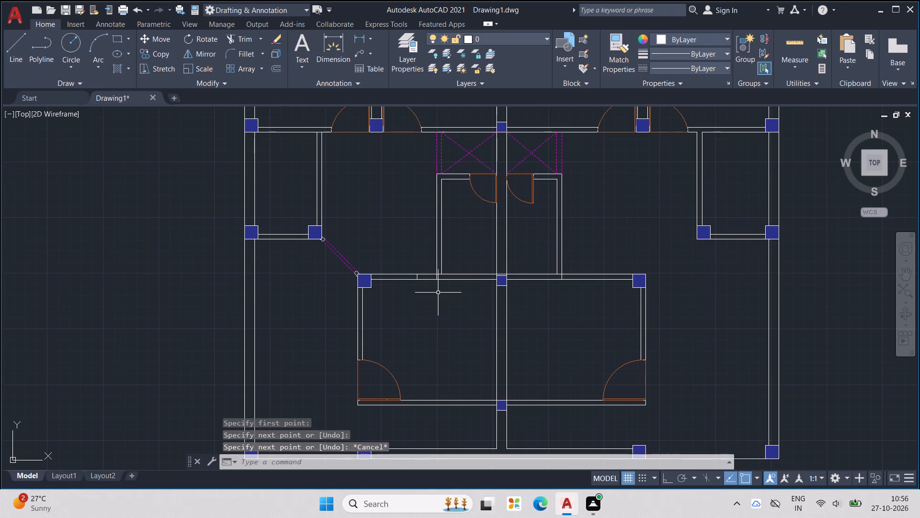
pyautogui.press('Escape')
pyautogui.press('Escape')
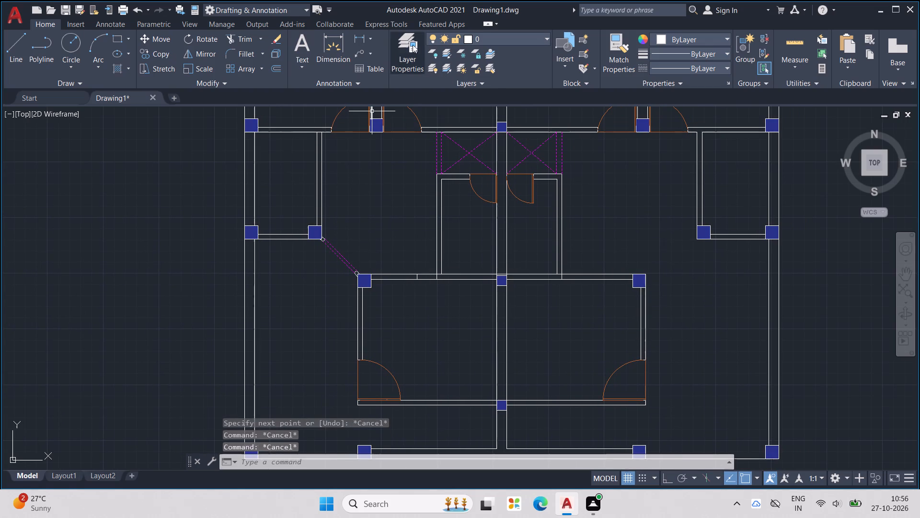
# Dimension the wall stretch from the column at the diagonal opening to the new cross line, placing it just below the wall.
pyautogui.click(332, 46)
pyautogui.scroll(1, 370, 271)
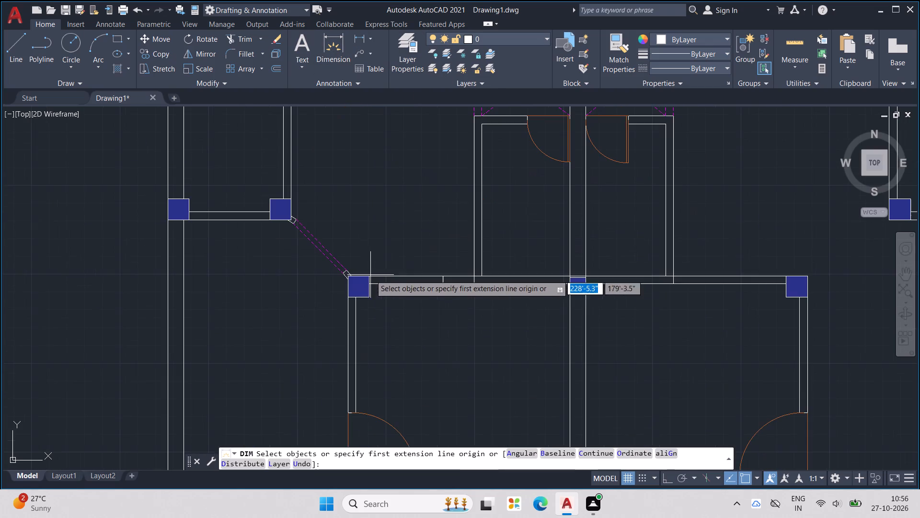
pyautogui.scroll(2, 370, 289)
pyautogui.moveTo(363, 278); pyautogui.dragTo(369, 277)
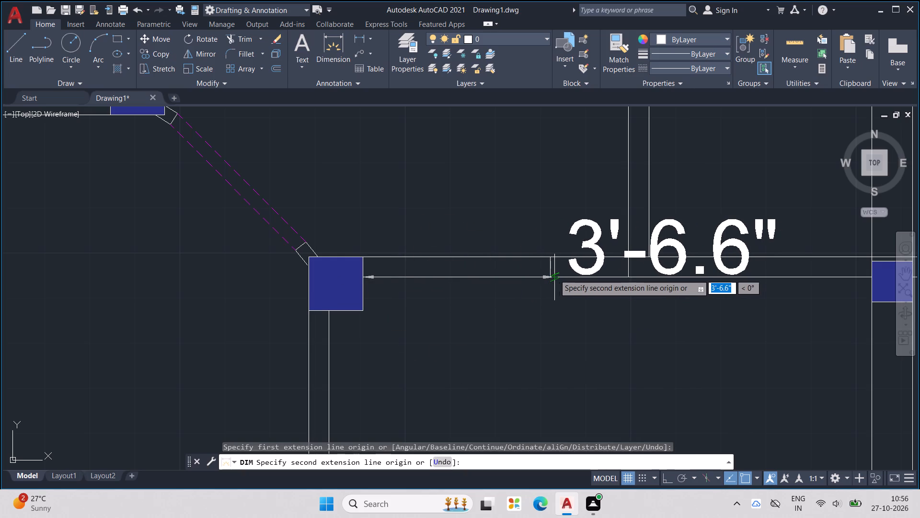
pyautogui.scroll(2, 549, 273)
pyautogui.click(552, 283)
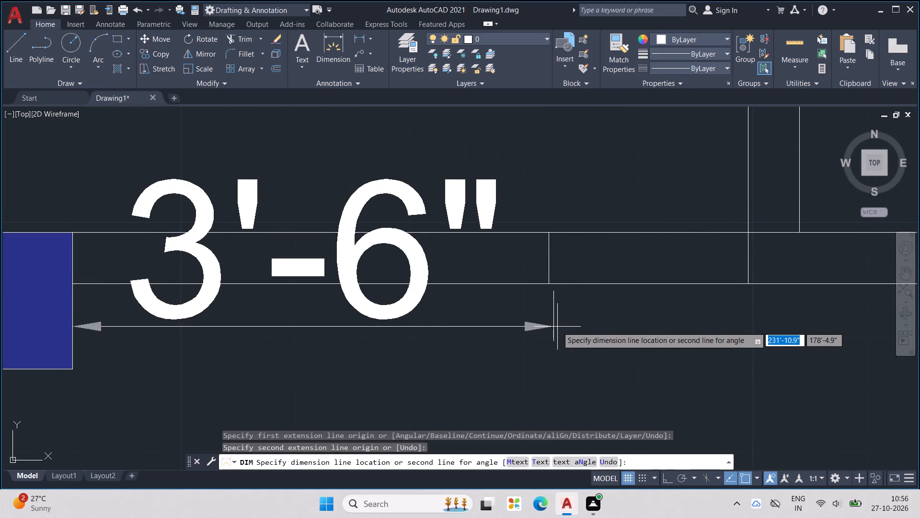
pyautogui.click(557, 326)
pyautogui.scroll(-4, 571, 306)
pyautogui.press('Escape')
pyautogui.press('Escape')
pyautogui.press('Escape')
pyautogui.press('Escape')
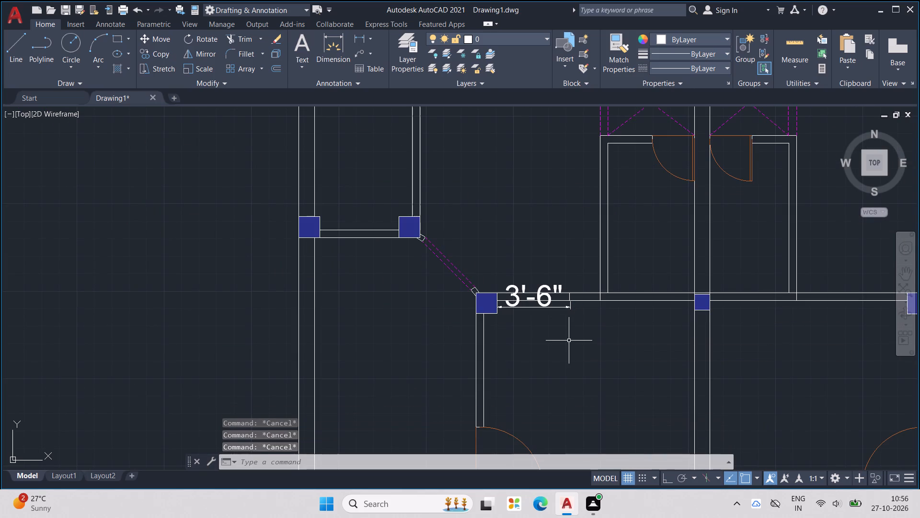
# With Ortho on, draw a 3'6" line along the wall from the opposite column toward the centre, continuing vertically up across the wall.
pyautogui.press('l')
pyautogui.press('Return')
pyautogui.moveTo(661, 353); pyautogui.dragTo(490, 371, button='middle')
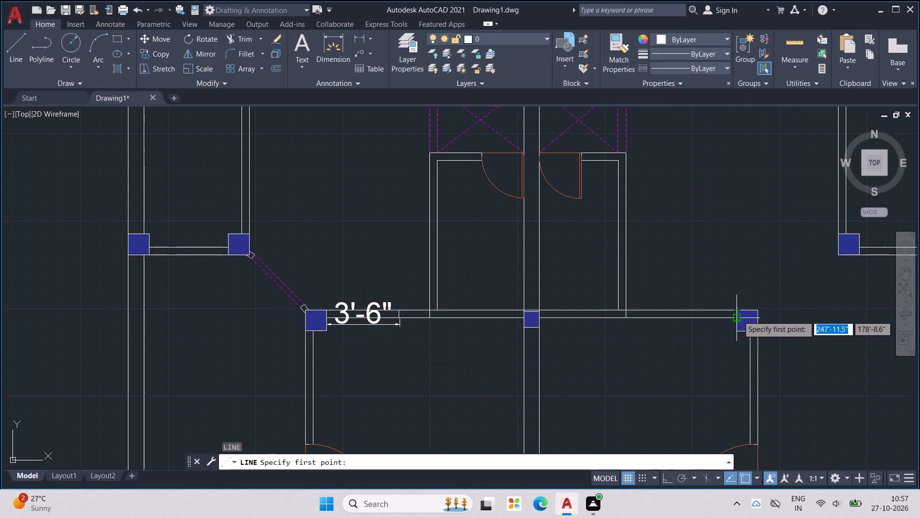
pyautogui.click(738, 316)
pyautogui.press('3')
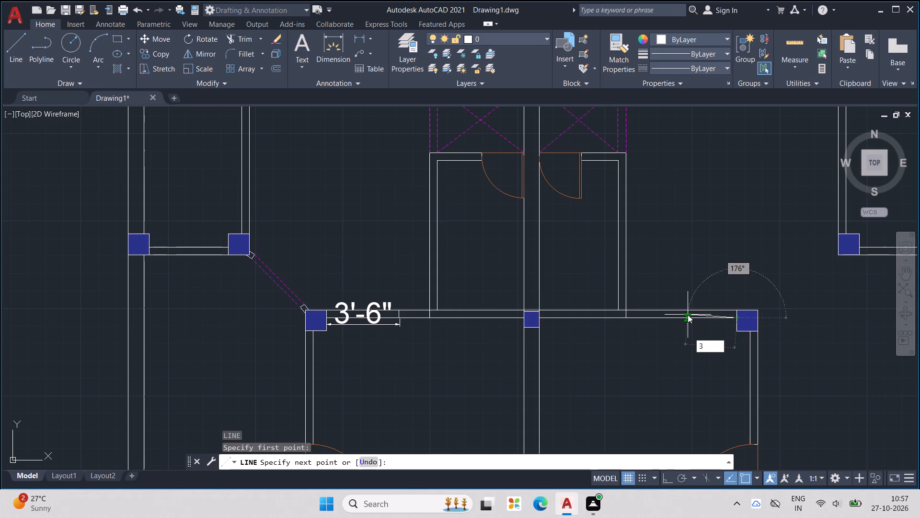
pyautogui.write('\'6"')
pyautogui.press('Return')
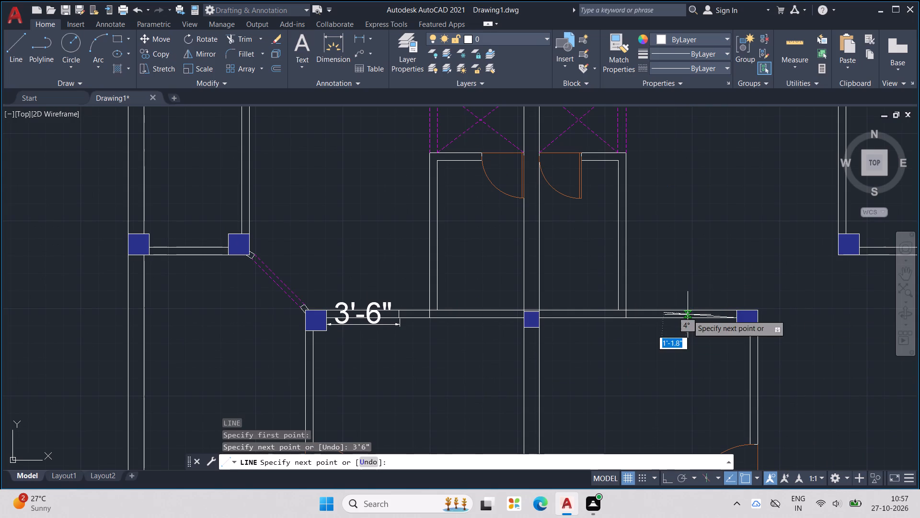
pyautogui.hotkey('ctrl', 'z')
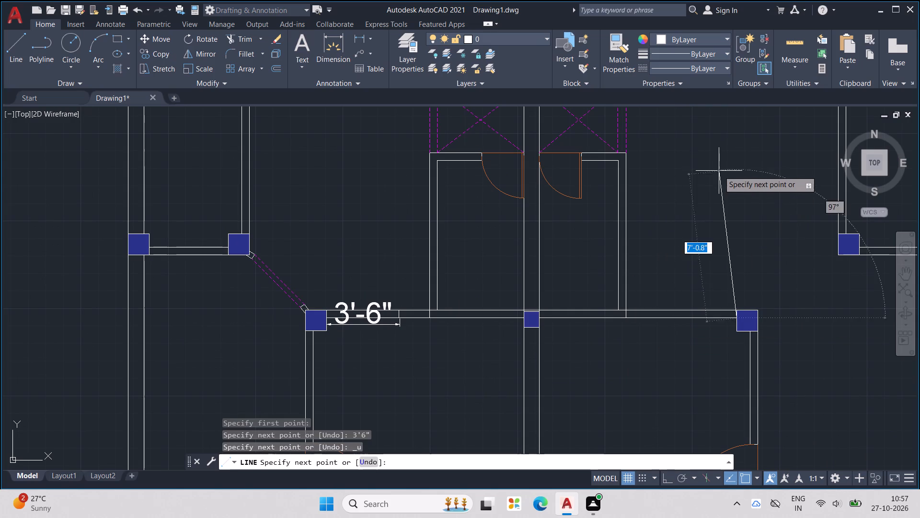
pyautogui.press('F8')
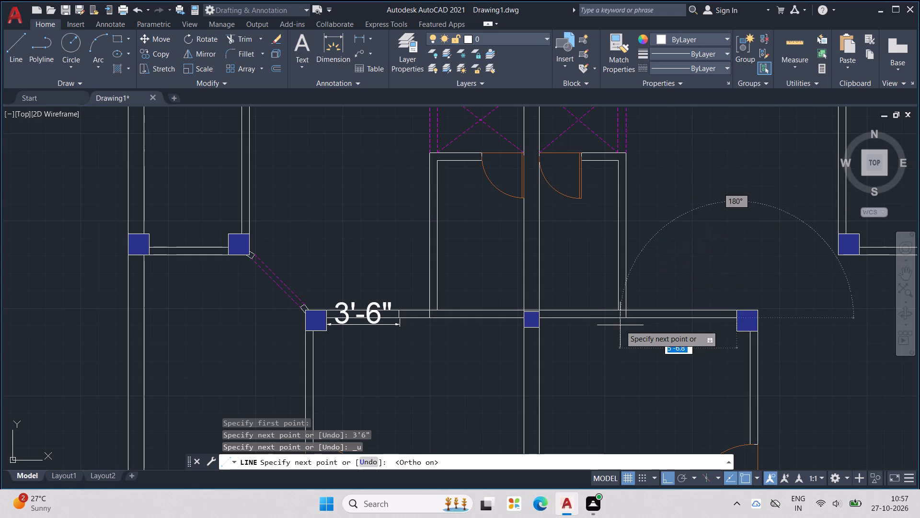
pyautogui.write('3\'6"')
pyautogui.press('Return')
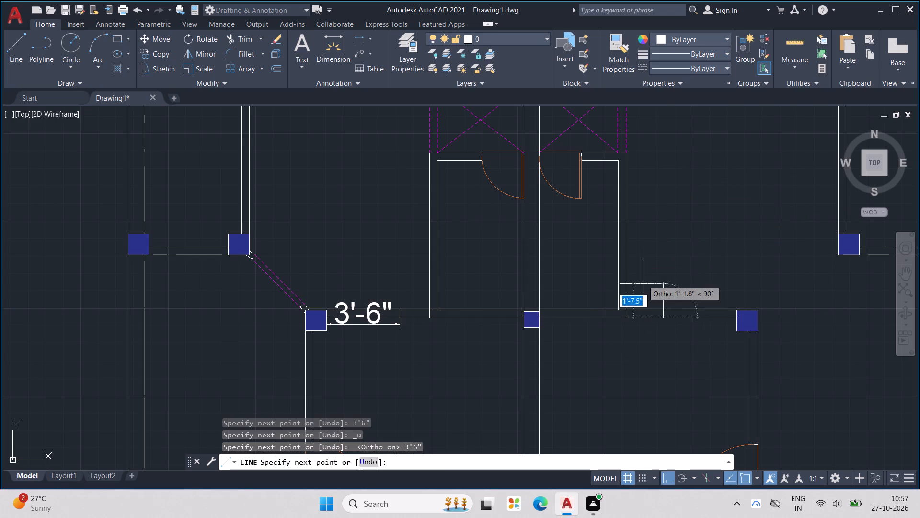
pyautogui.click(657, 237)
pyautogui.press('Escape')
pyautogui.press('Escape')
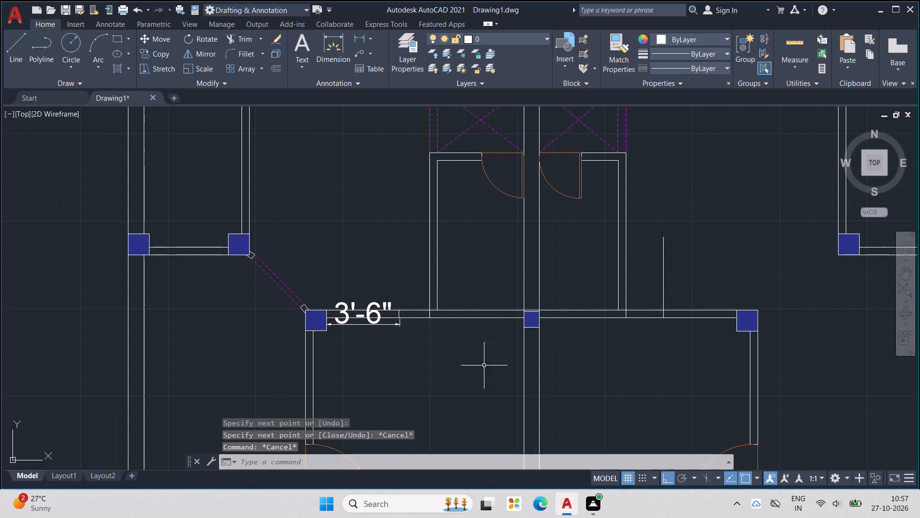
pyautogui.press('Escape')
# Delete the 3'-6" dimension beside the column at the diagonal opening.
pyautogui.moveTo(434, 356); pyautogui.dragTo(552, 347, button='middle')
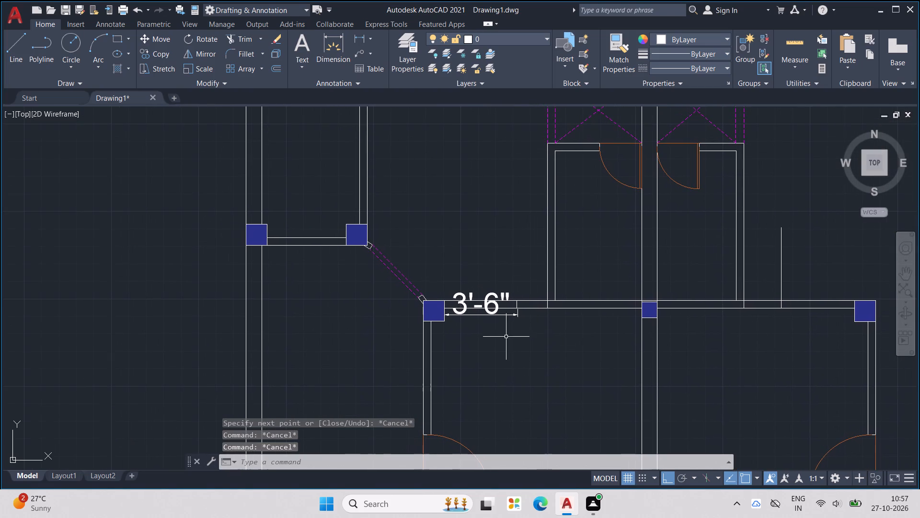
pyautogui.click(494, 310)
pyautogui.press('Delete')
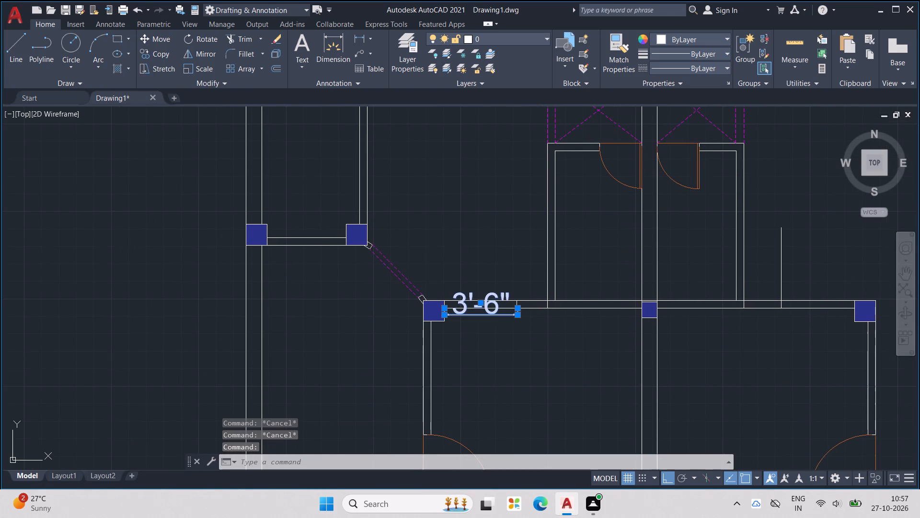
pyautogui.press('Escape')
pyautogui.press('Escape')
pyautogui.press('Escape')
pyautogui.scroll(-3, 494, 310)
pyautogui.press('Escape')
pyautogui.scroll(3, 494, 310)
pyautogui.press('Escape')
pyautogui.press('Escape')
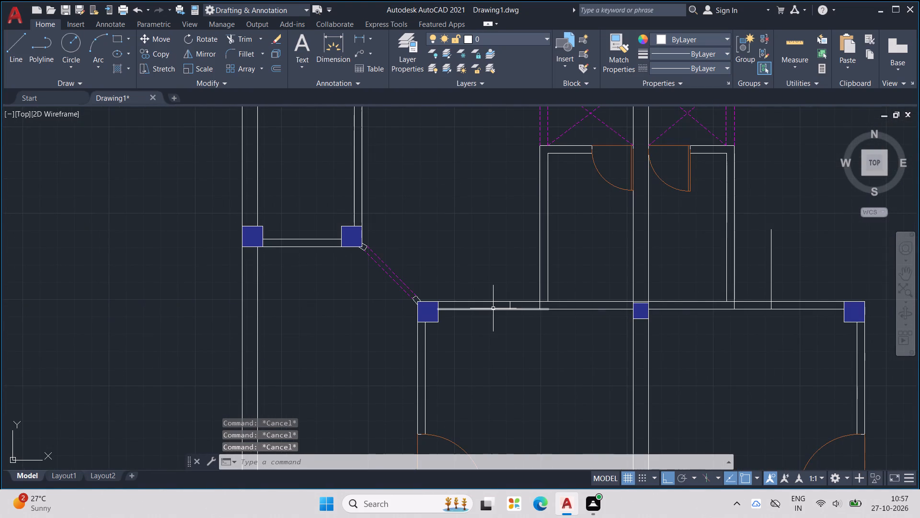
# Trim both wall lines between each end column and its cross line, opening a gap on either side of the central room block.
pyautogui.write('TR')
pyautogui.press('Return')
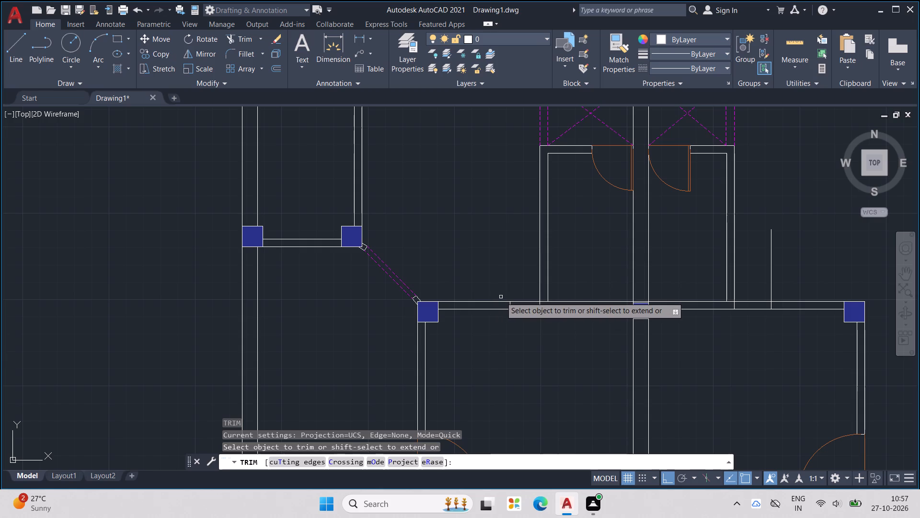
pyautogui.moveTo(479, 292); pyautogui.dragTo(480, 325)
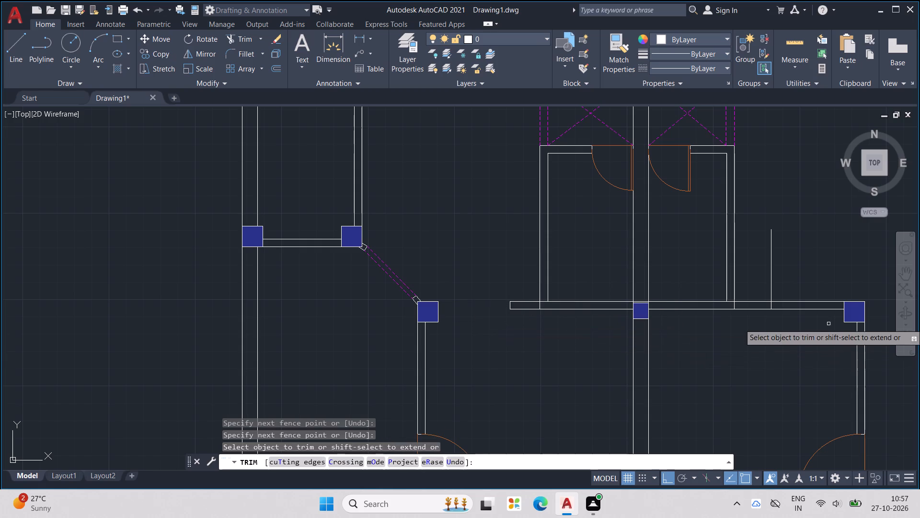
pyautogui.moveTo(760, 281); pyautogui.dragTo(799, 326)
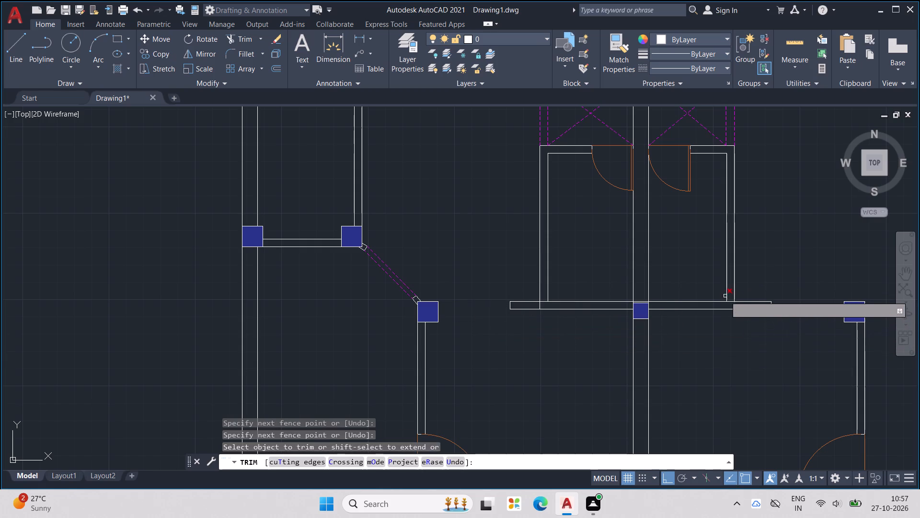
# Trim the overlapping line pieces where the central block's two outer side walls meet the horizontal wall, cleaning both junctions.
pyautogui.scroll(3, 725, 298)
pyautogui.moveTo(728, 301); pyautogui.dragTo(755, 323)
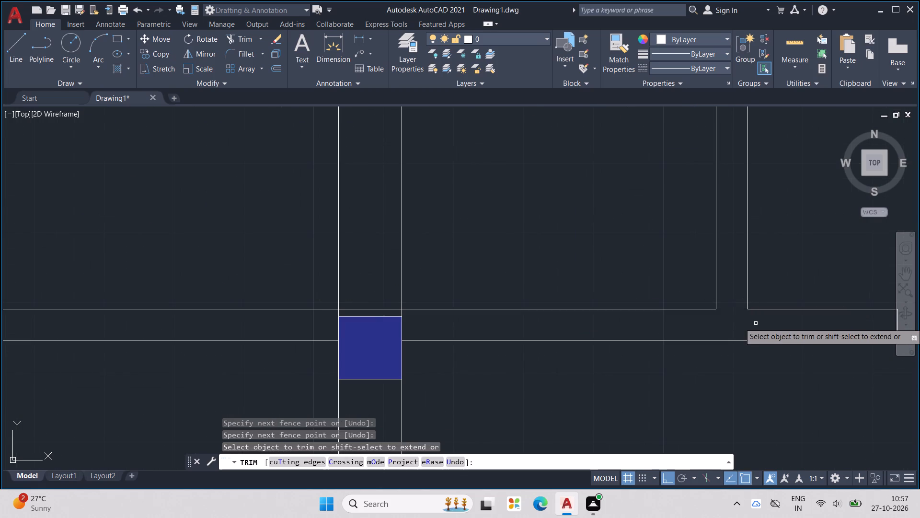
pyautogui.scroll(-3, 756, 321)
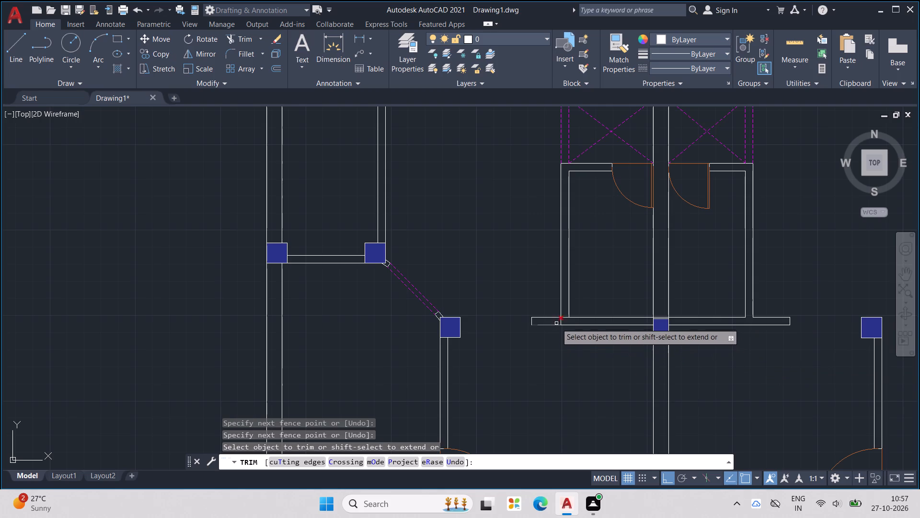
pyautogui.scroll(1, 563, 319)
pyautogui.moveTo(565, 314); pyautogui.dragTo(558, 320)
pyautogui.press('Escape')
pyautogui.press('Escape')
pyautogui.scroll(-2, 559, 322)
pyautogui.press('Escape')
pyautogui.press('Escape')
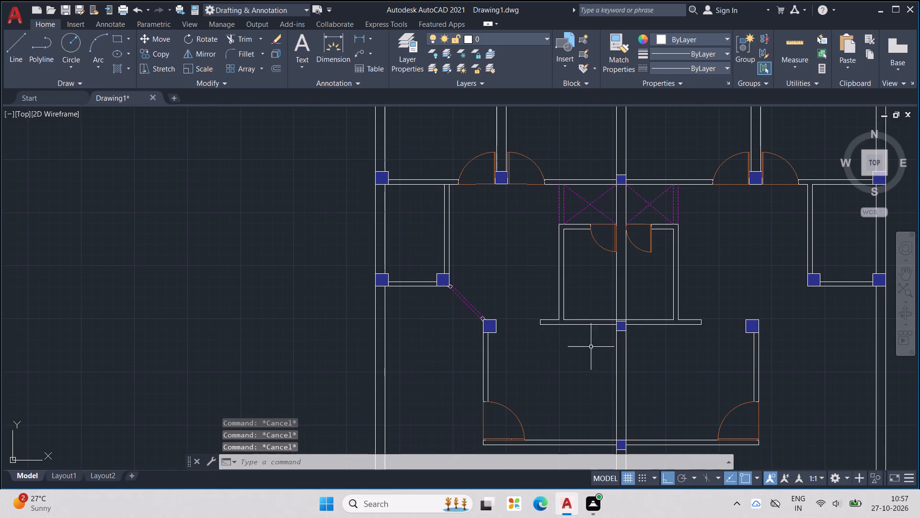
pyautogui.press('Escape')
pyautogui.press('Escape')
pyautogui.press('Escape')
pyautogui.press('Escape')
pyautogui.press('Escape')
pyautogui.press('Escape')
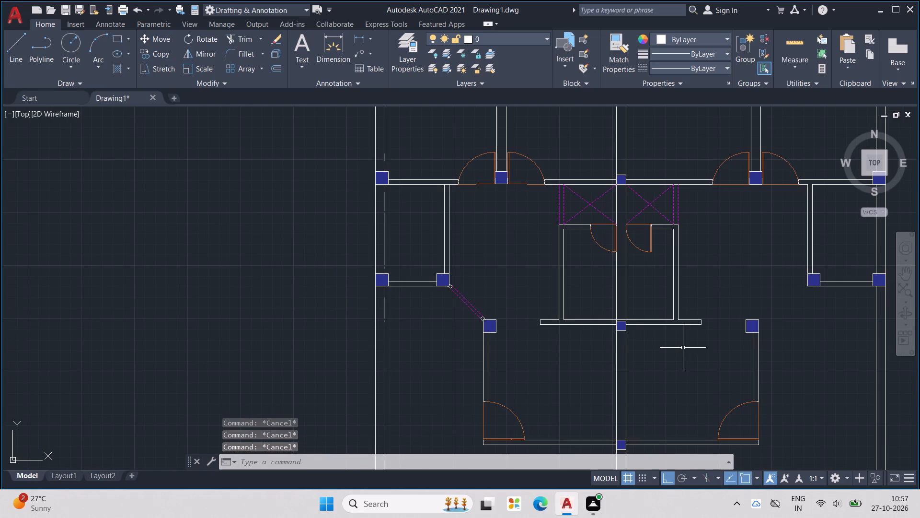
pyautogui.press('Escape')
# Set the current object colour to Magenta and the linetype to the dashed JIS_02 style.
pyautogui.press('l')
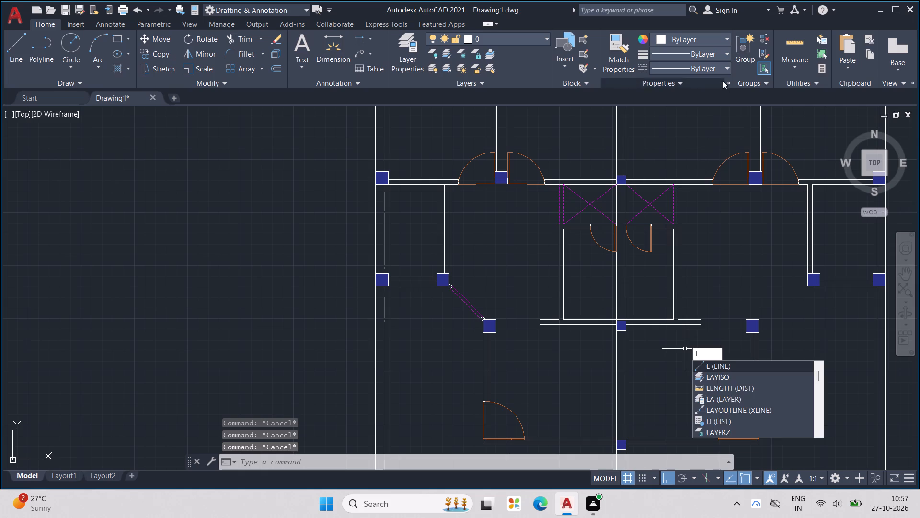
pyautogui.click(699, 51)
pyautogui.click(699, 51)
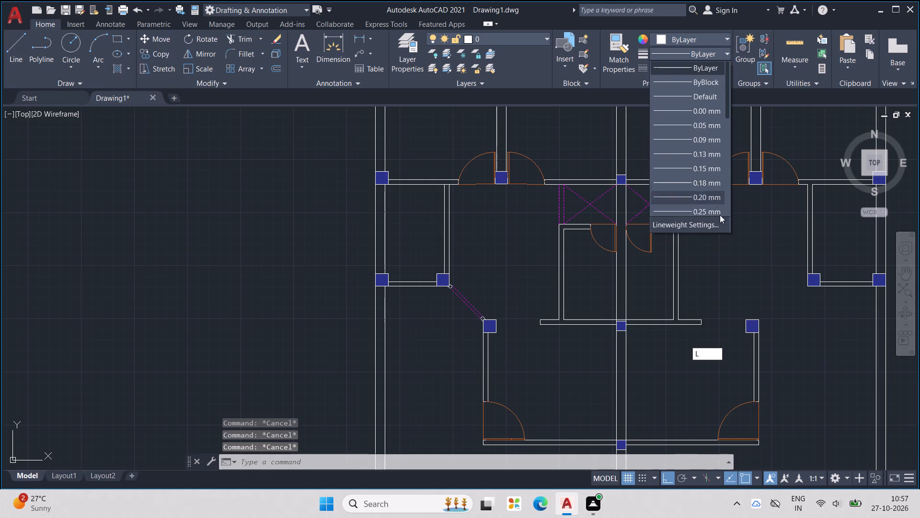
pyautogui.click(747, 255)
pyautogui.click(718, 39)
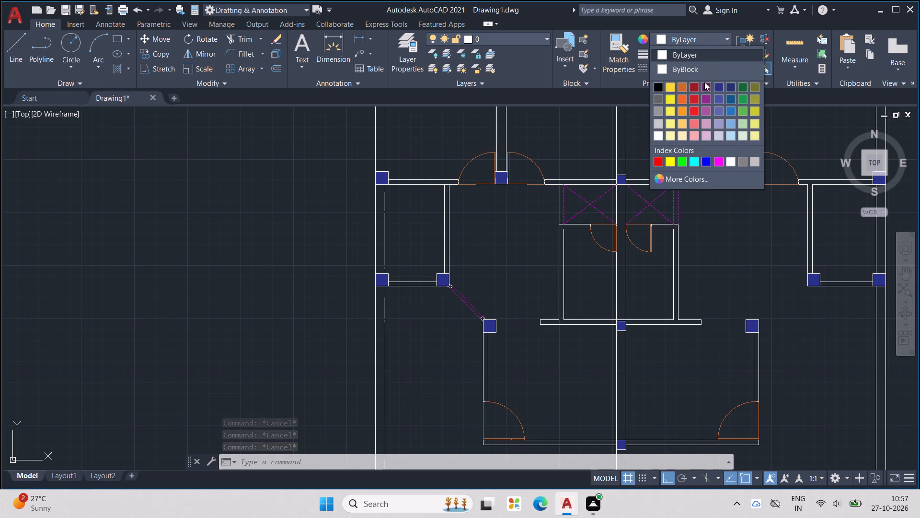
pyautogui.click(718, 163)
pyautogui.click(713, 71)
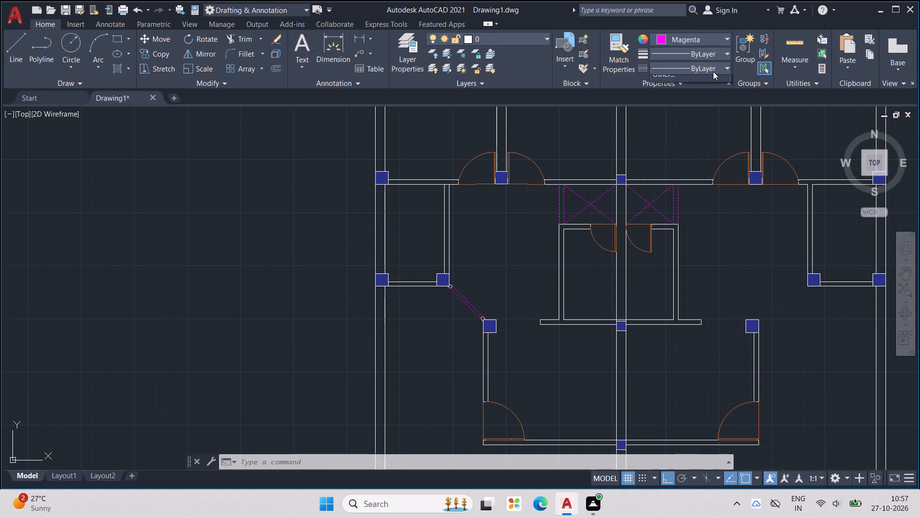
pyautogui.click(709, 123)
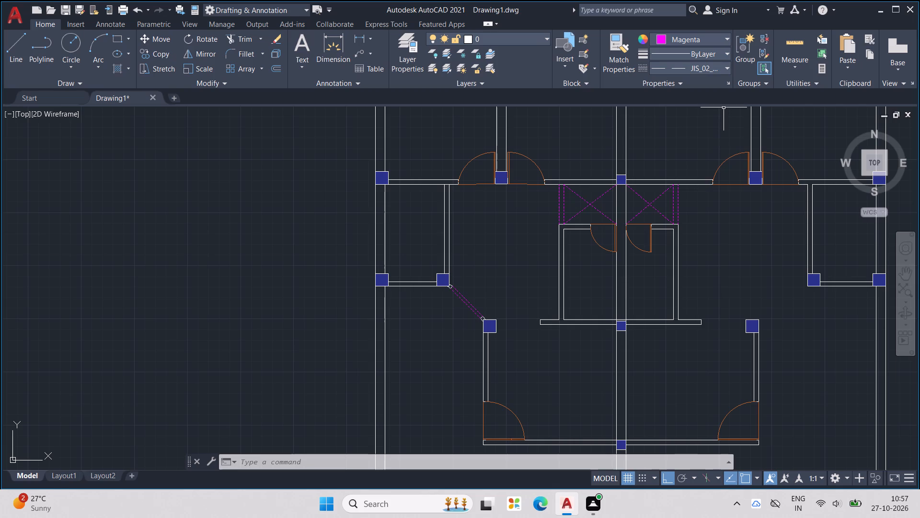
# Draw a dashed magenta line across the east opening, from the upper corner of the wall end to the column's corner.
pyautogui.press('l')
pyautogui.press('Return')
pyautogui.scroll(2, 696, 307)
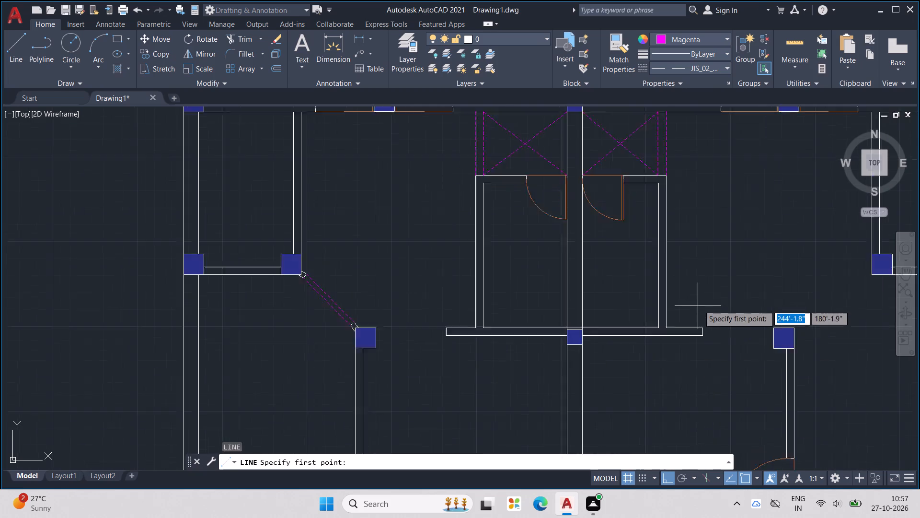
pyautogui.click(702, 343)
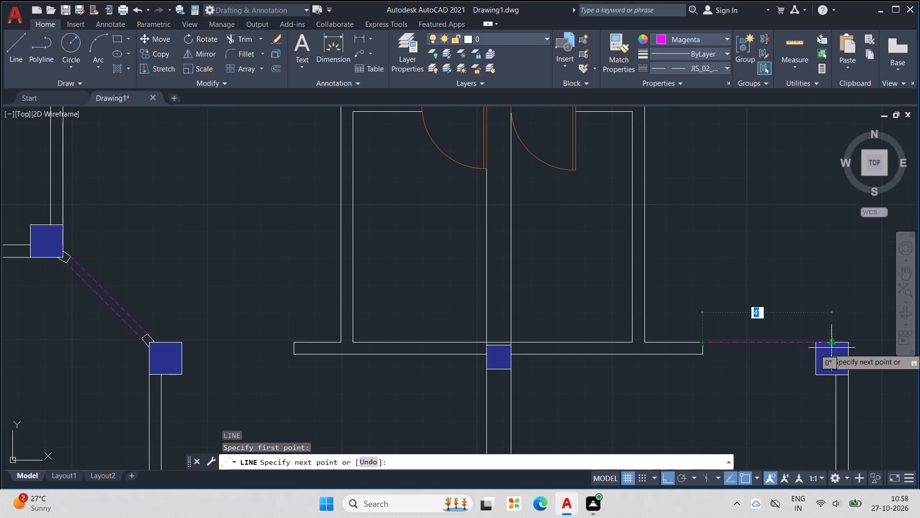
pyautogui.click(815, 344)
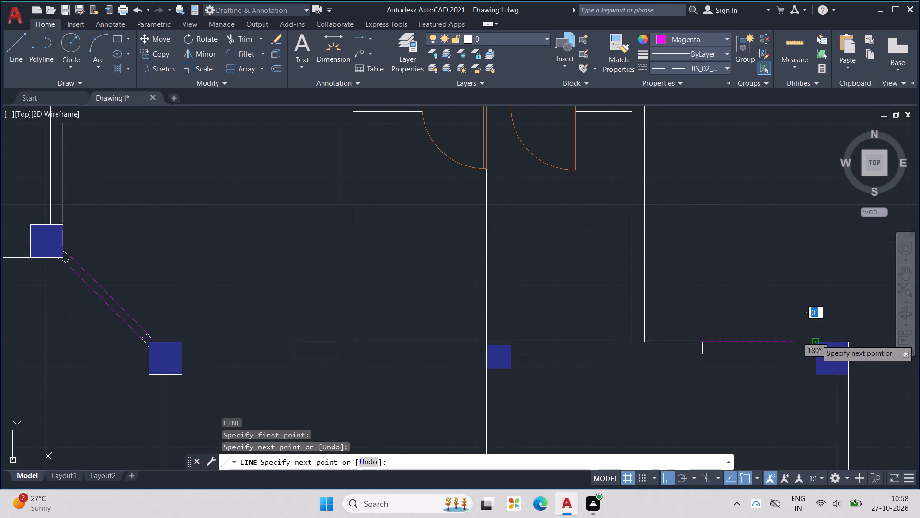
pyautogui.press('Escape')
# Draw a second dashed line across the east opening, from the lower corner of the wall end straight to the column face.
pyautogui.press('l')
pyautogui.press('Return')
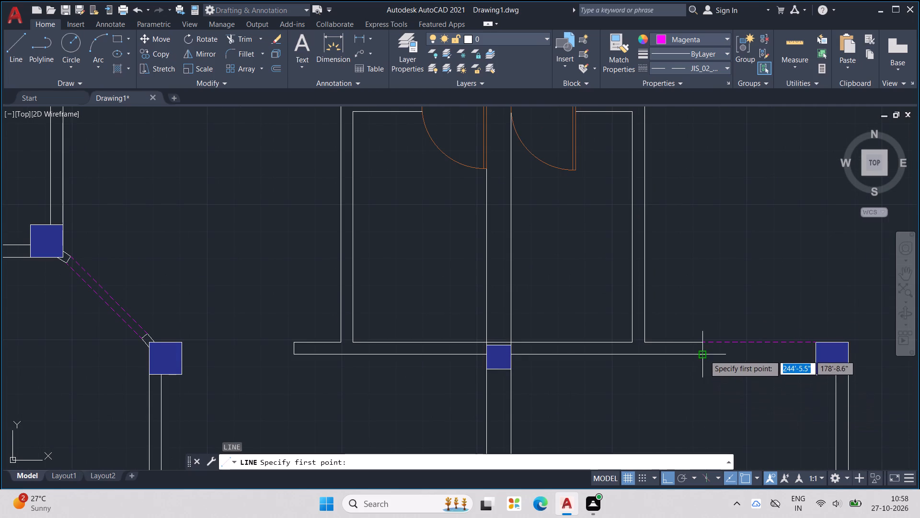
pyautogui.click(704, 355)
pyautogui.scroll(2, 819, 361)
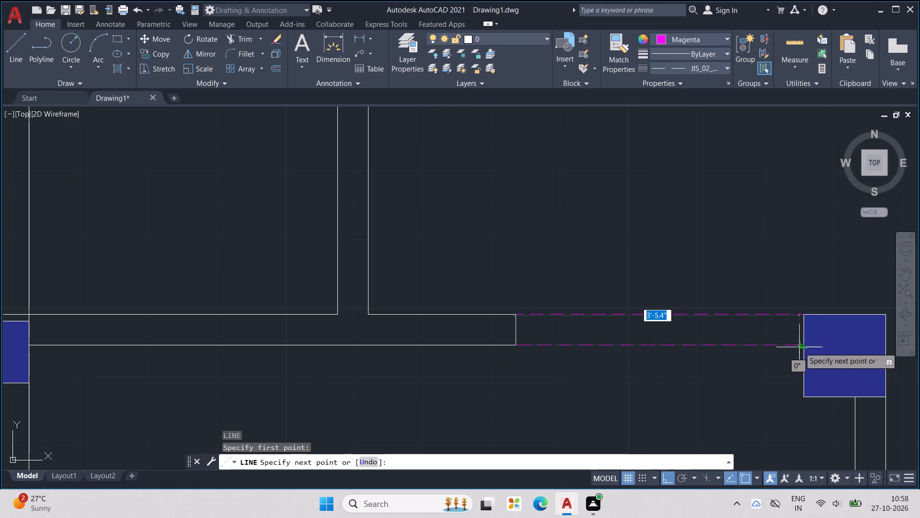
pyautogui.click(801, 345)
pyautogui.press('Escape')
pyautogui.scroll(-2, 806, 347)
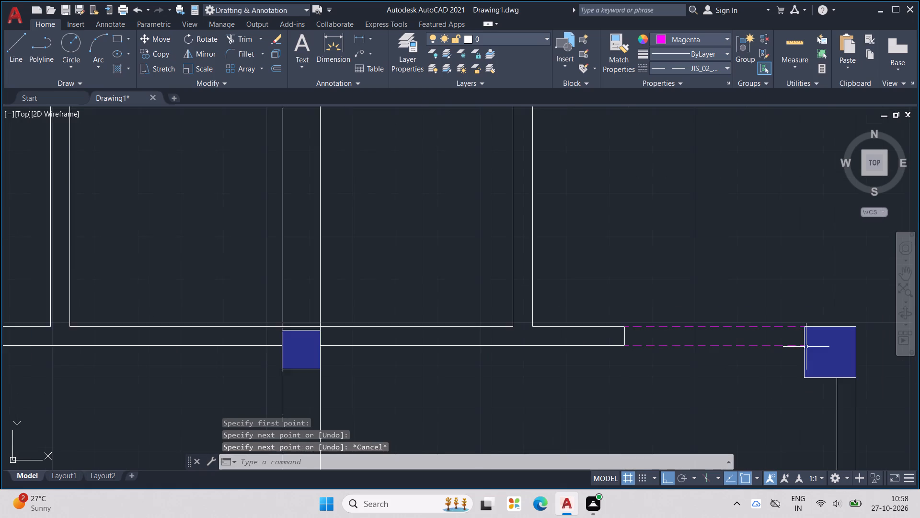
pyautogui.press('Escape')
pyautogui.press('Escape')
pyautogui.press('Escape')
pyautogui.press('Escape')
pyautogui.press('Escape')
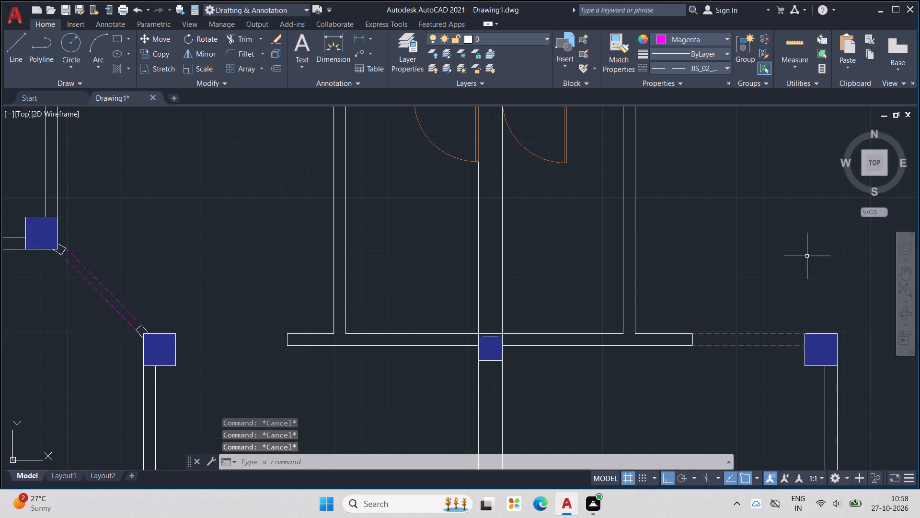
pyautogui.press('Escape')
pyautogui.press('Escape')
pyautogui.press('Escape')
# Draw a dashed magenta line across the west opening, from the lower corner of the wall end to the column face.
pyautogui.scroll(-2, 819, 3)
pyautogui.scroll(-2, 652, 248)
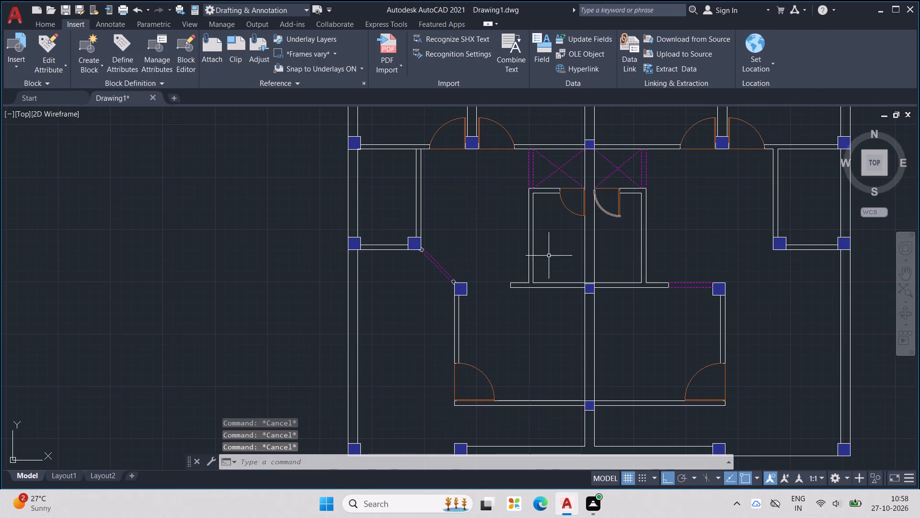
pyautogui.scroll(1, 495, 297)
pyautogui.press('Escape')
pyautogui.press('Escape')
pyautogui.press('l')
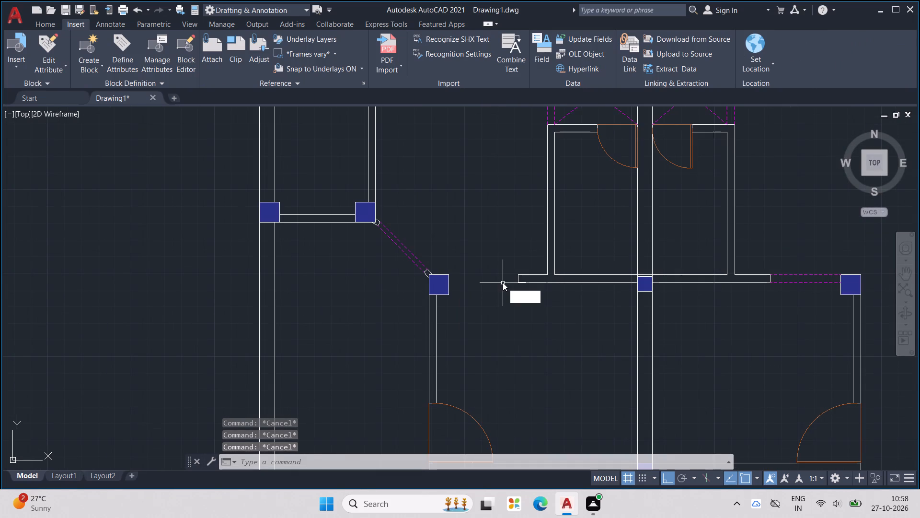
pyautogui.press('Return')
pyautogui.scroll(2, 506, 285)
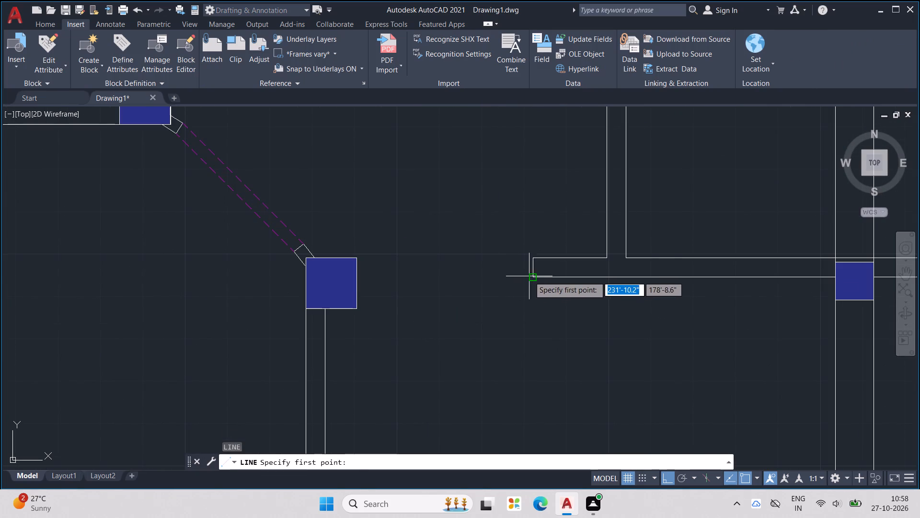
pyautogui.click(530, 277)
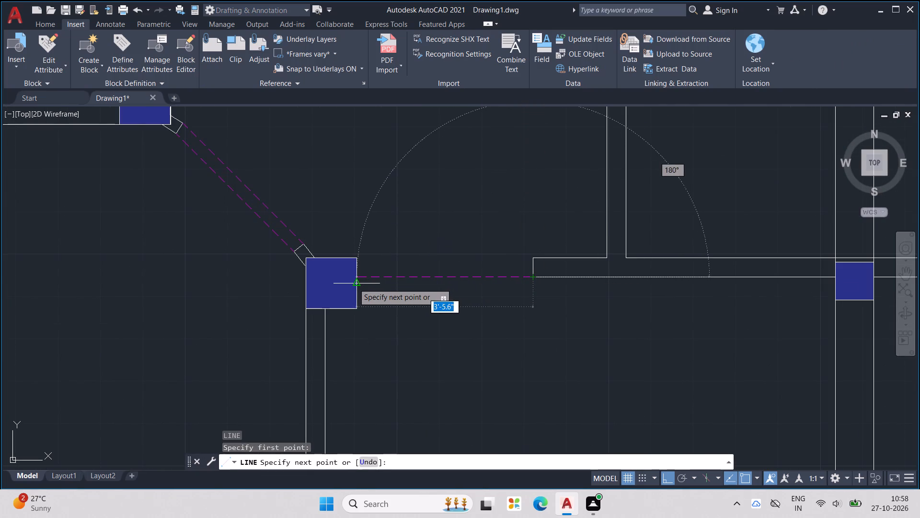
pyautogui.click(356, 279)
pyautogui.press('Escape')
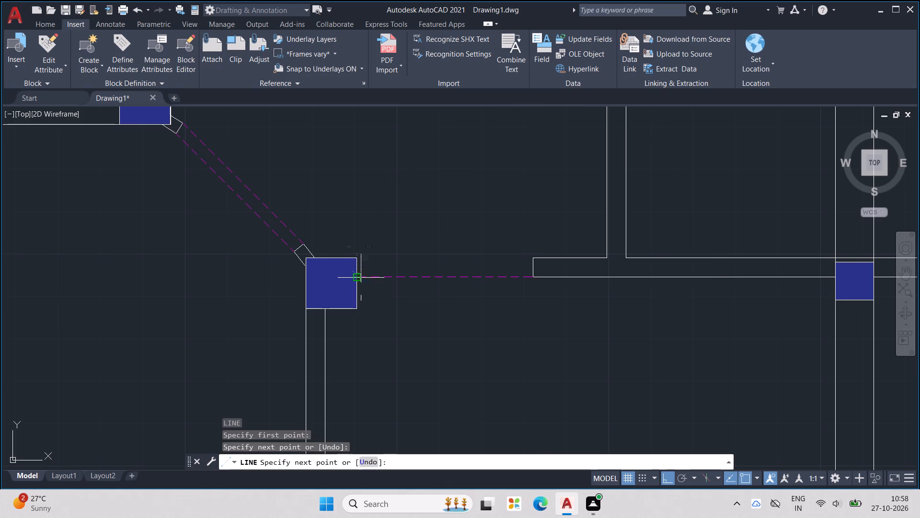
pyautogui.press('Escape')
pyautogui.press('Escape')
pyautogui.press('Escape')
pyautogui.press('Escape')
# Draw the matching dashed line across the west opening, from the upper corner of the wall end to the column's corner.
pyautogui.press('l')
pyautogui.press('Return')
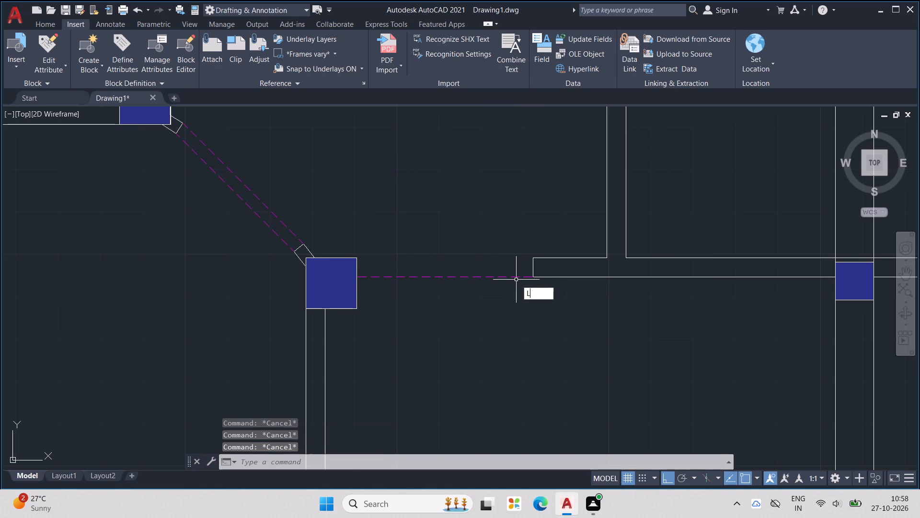
pyautogui.click(532, 256)
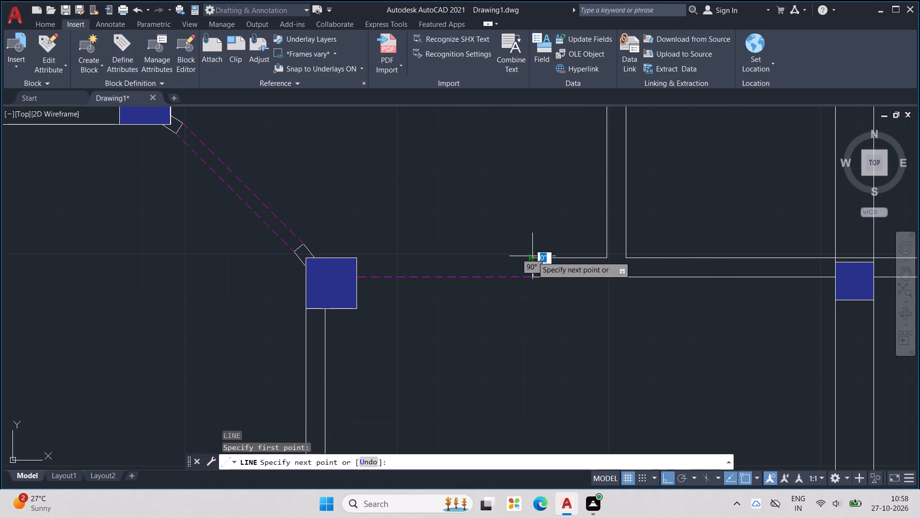
pyautogui.moveTo(388, 266); pyautogui.dragTo(485, 268, button='middle')
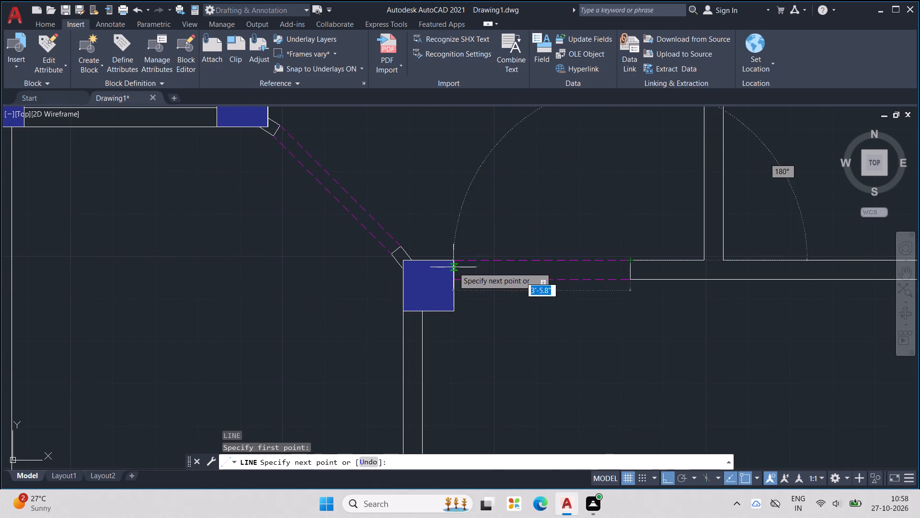
pyautogui.scroll(2, 457, 258)
pyautogui.scroll(2, 501, 255)
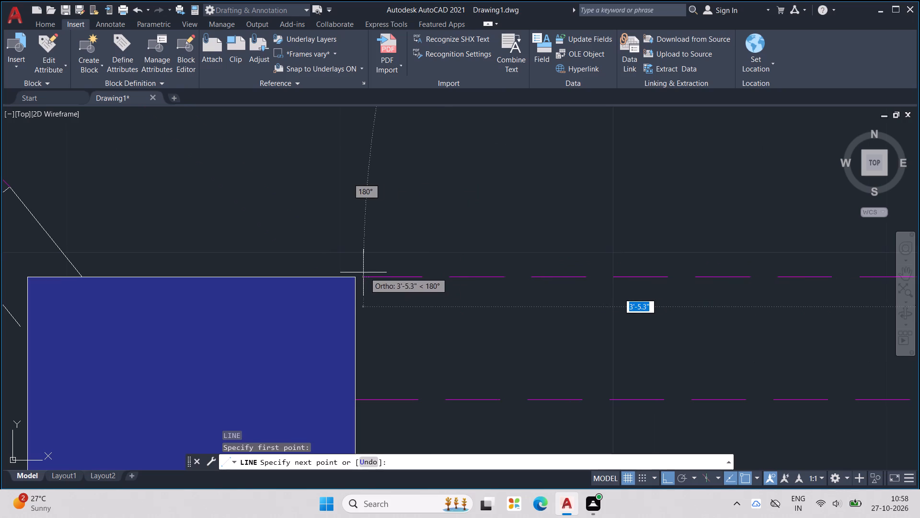
pyautogui.click(359, 274)
pyautogui.scroll(-3, 434, 236)
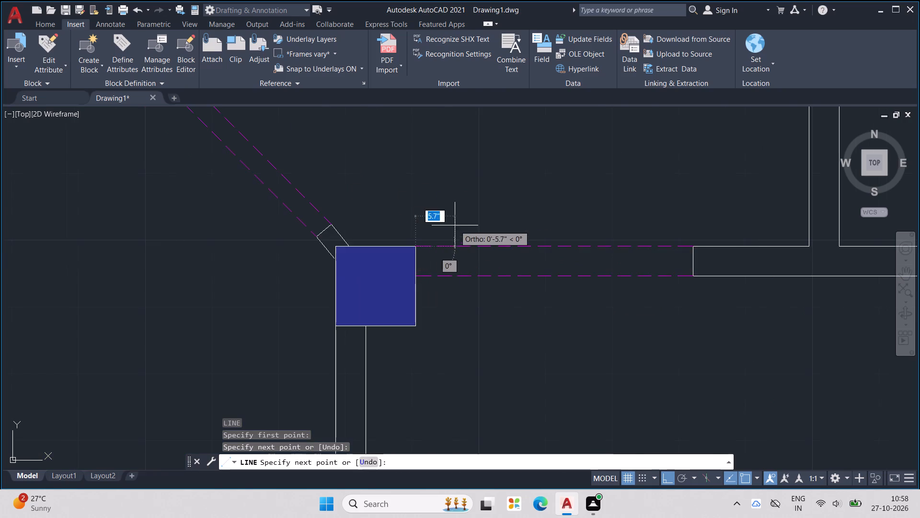
pyautogui.scroll(-3, 455, 225)
pyautogui.press('Escape')
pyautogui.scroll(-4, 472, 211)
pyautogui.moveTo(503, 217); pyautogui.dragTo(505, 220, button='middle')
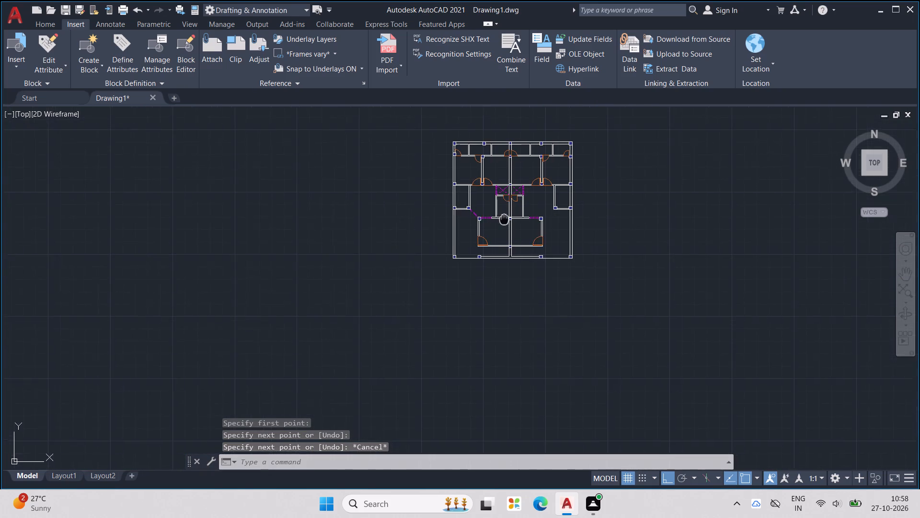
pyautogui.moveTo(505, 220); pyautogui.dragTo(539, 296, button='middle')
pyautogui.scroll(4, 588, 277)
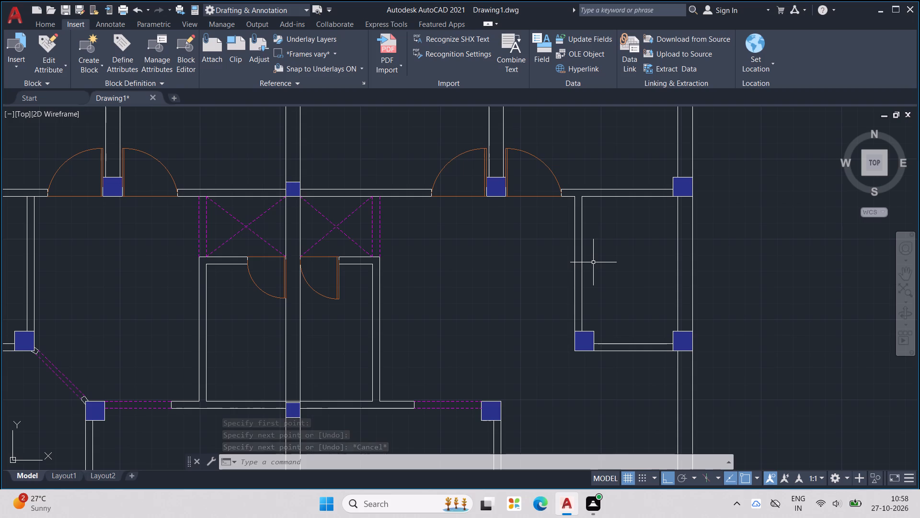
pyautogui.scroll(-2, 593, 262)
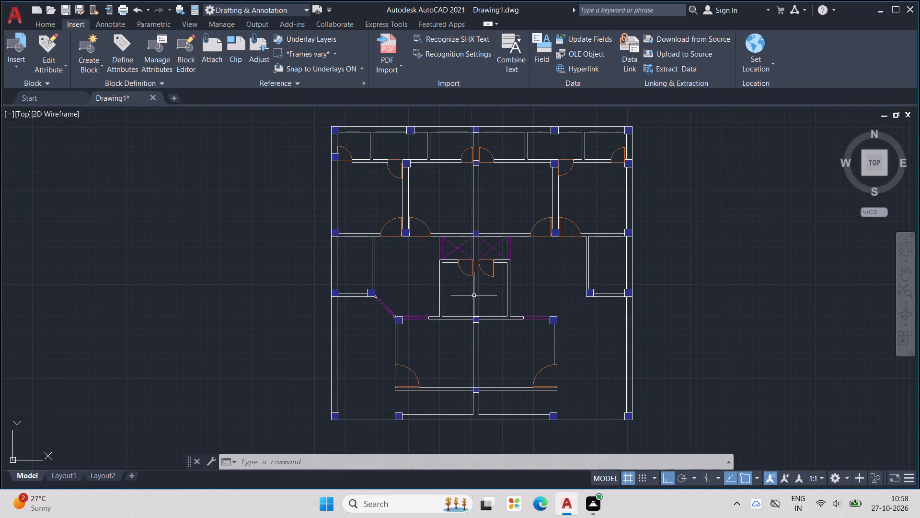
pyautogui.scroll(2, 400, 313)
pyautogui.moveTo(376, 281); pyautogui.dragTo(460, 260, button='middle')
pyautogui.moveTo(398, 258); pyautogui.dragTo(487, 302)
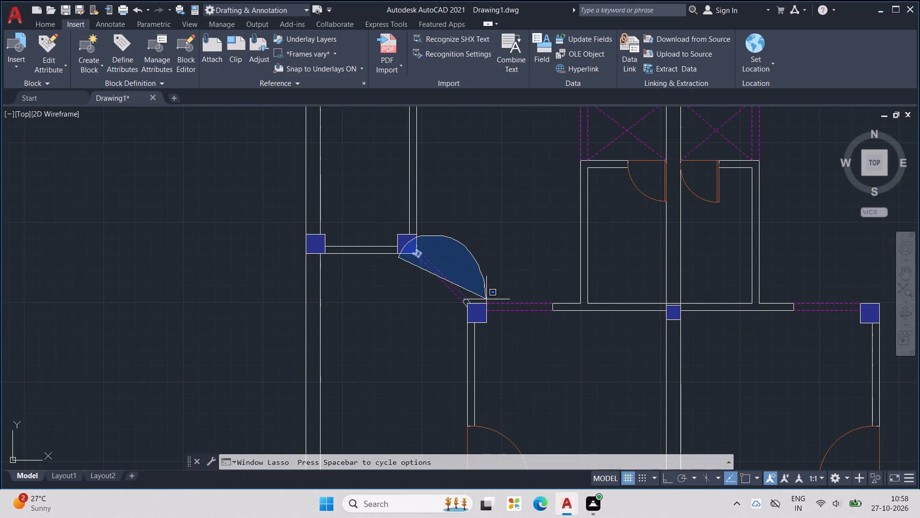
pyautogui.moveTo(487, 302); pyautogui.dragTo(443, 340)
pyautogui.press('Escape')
# Copy the dashed diagonal opening with its end pieces and paste it in the empty area east of the floor plan.
pyautogui.scroll(1, 430, 280)
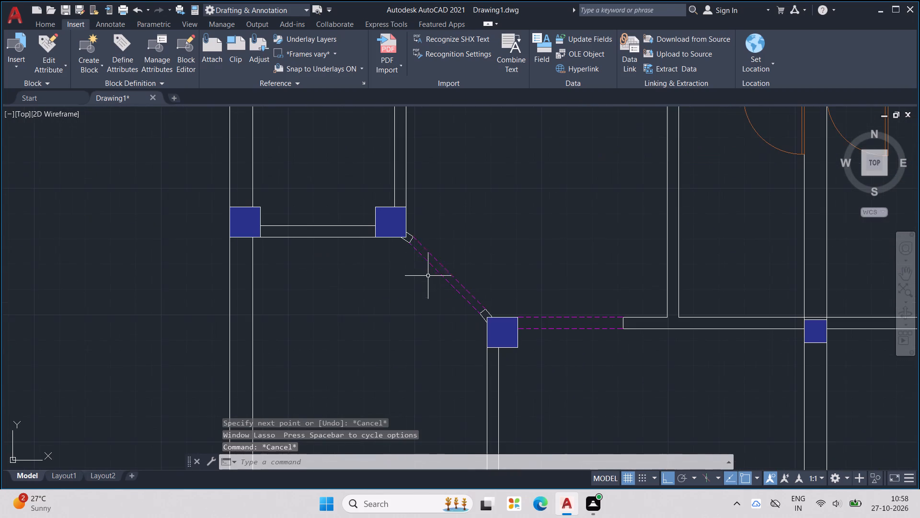
pyautogui.moveTo(399, 242); pyautogui.dragTo(504, 316)
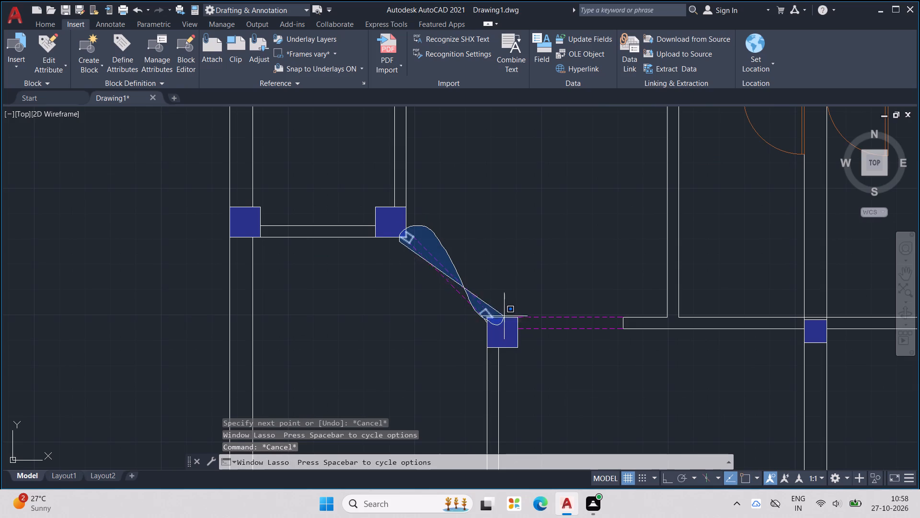
pyautogui.moveTo(504, 316); pyautogui.dragTo(505, 308)
pyautogui.moveTo(496, 291); pyautogui.dragTo(400, 298)
pyautogui.scroll(2, 470, 312)
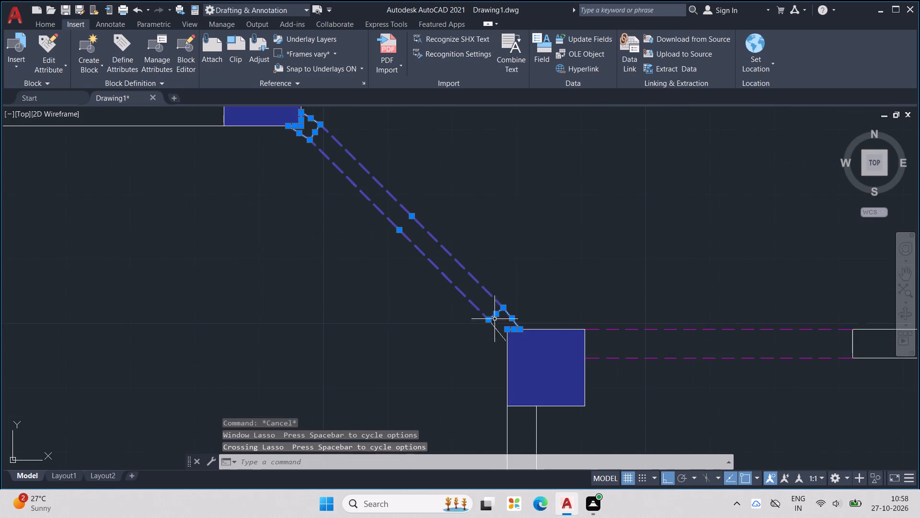
pyautogui.scroll(2, 494, 324)
pyautogui.moveTo(496, 340); pyautogui.dragTo(488, 354)
pyautogui.scroll(2, 510, 342)
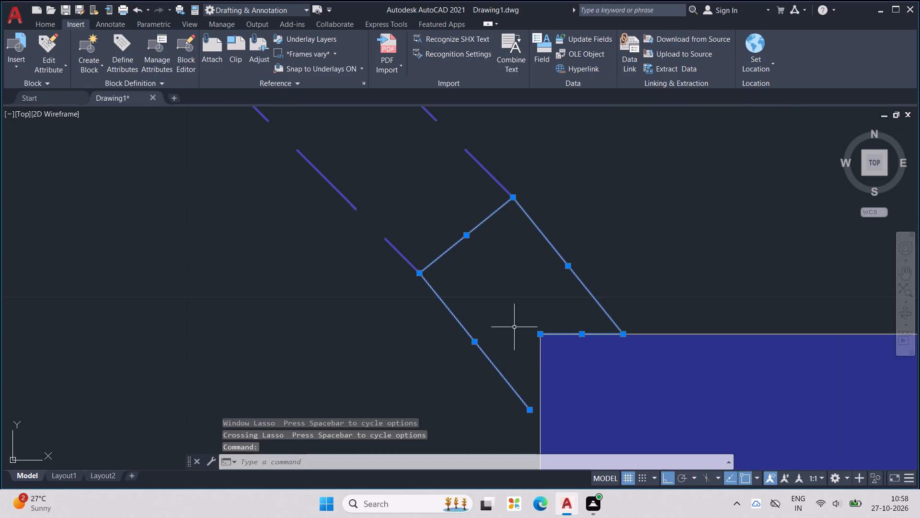
pyautogui.hotkey('ctrl', 'c')
pyautogui.hotkey('ctrl', 'v')
pyautogui.scroll(-5, 559, 328)
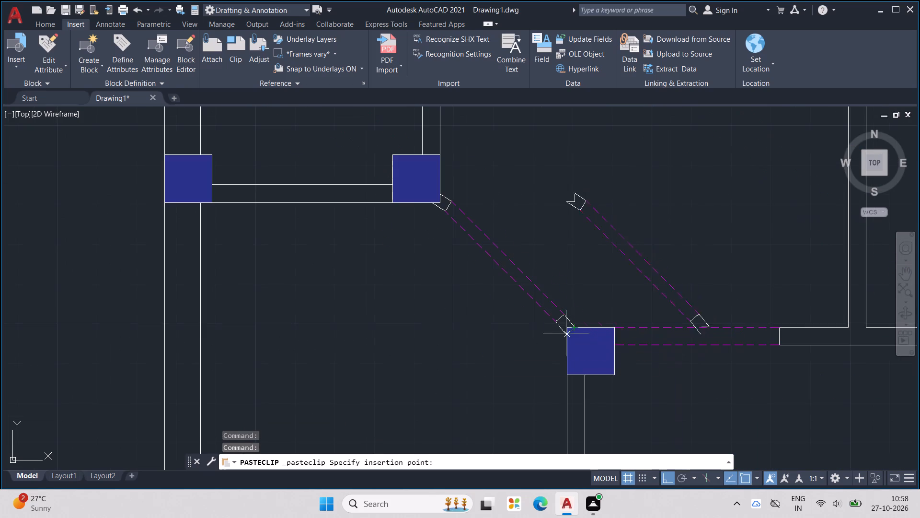
pyautogui.scroll(-3, 472, 341)
pyautogui.moveTo(573, 344); pyautogui.dragTo(403, 271, button='middle')
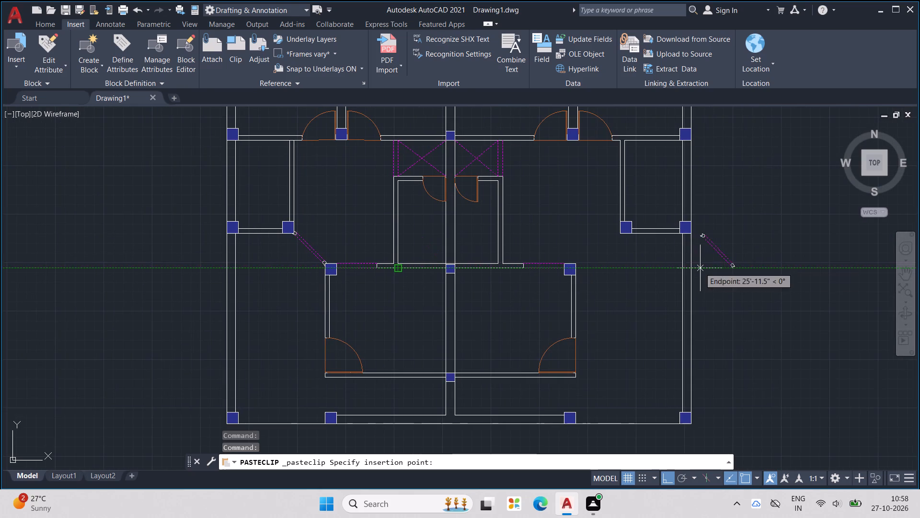
pyautogui.moveTo(759, 289); pyautogui.dragTo(599, 318, button='middle')
pyautogui.click(651, 311)
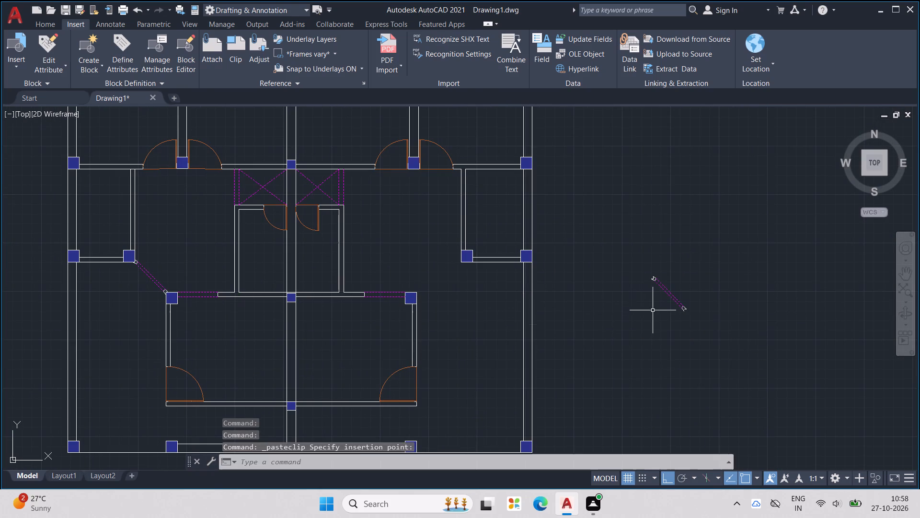
# Mirror the pasted diagonal opening about a vertical axis, keeping the source objects.
pyautogui.moveTo(619, 279); pyautogui.dragTo(659, 398)
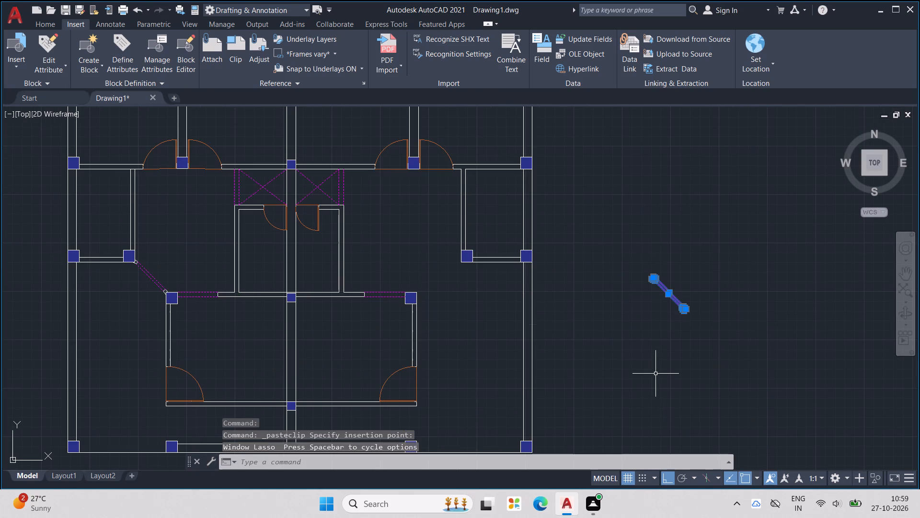
pyautogui.press('m')
pyautogui.press('i')
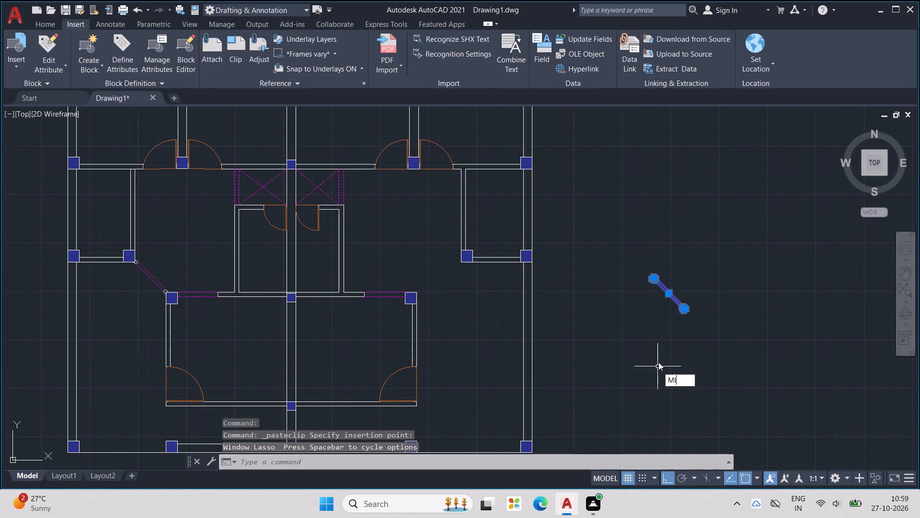
pyautogui.write('RR')
pyautogui.press('Return')
pyautogui.click(658, 354)
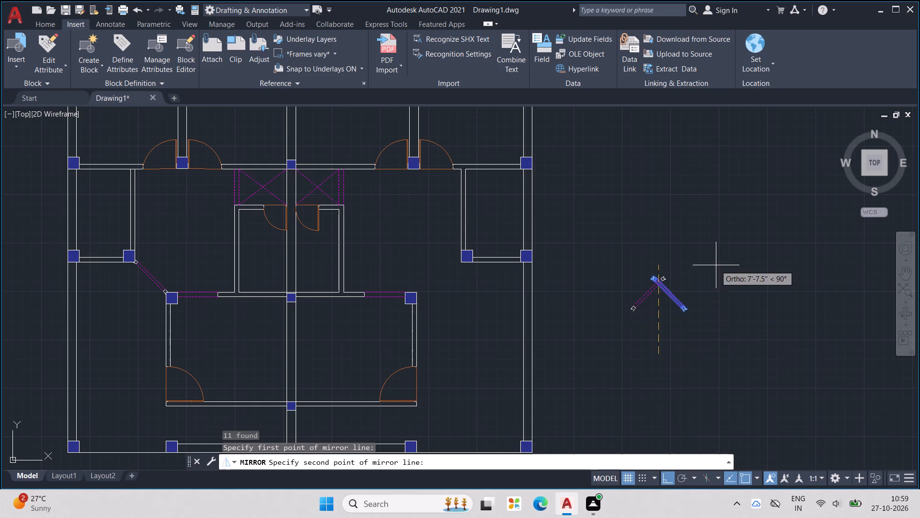
pyautogui.click(723, 266)
pyautogui.press('Return')
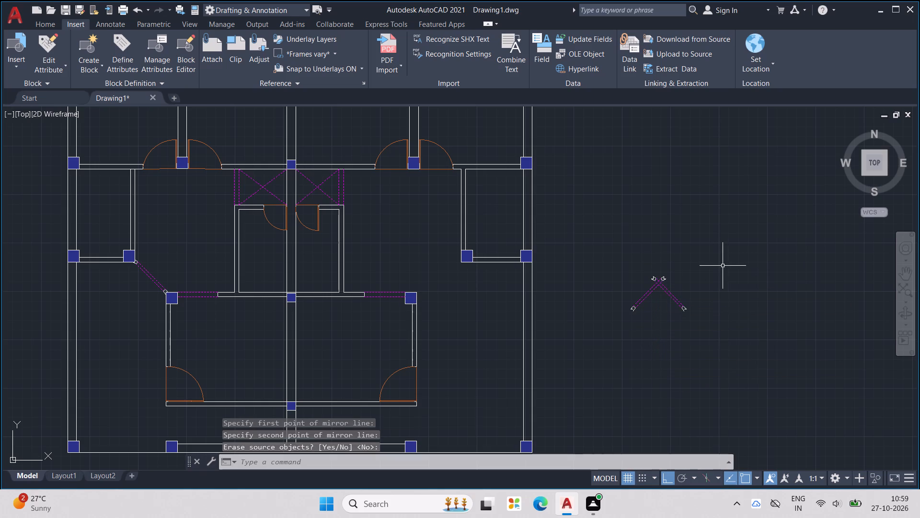
# Delete the two dashed lines of the unmirrored diagonal copy beside the floor plan.
pyautogui.scroll(4, 657, 284)
pyautogui.moveTo(699, 281); pyautogui.dragTo(642, 376)
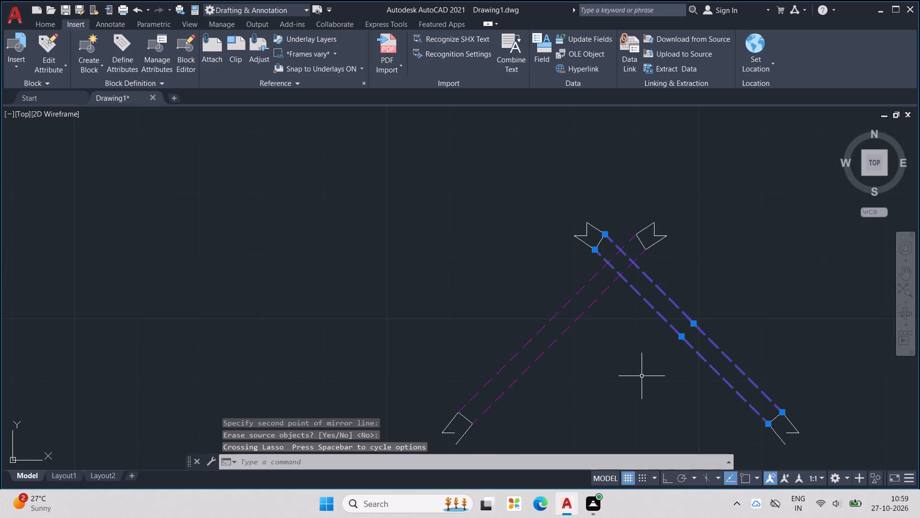
pyautogui.press('Delete')
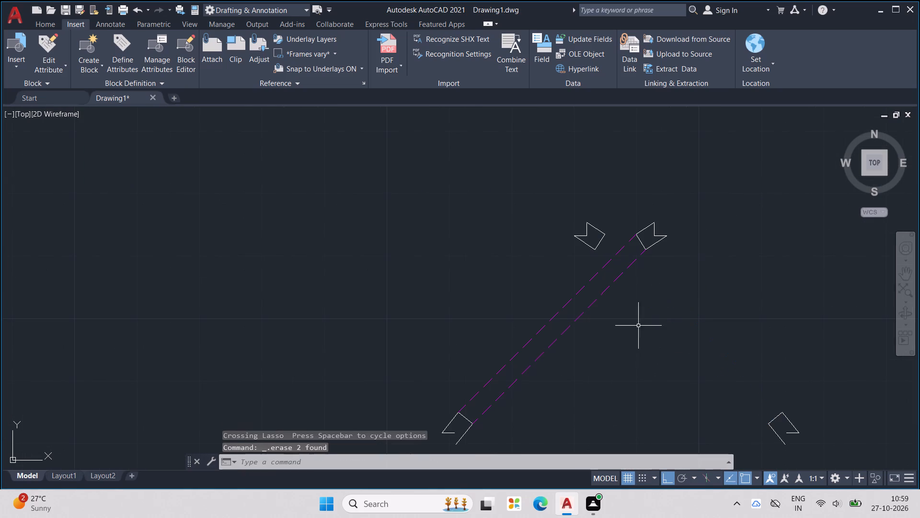
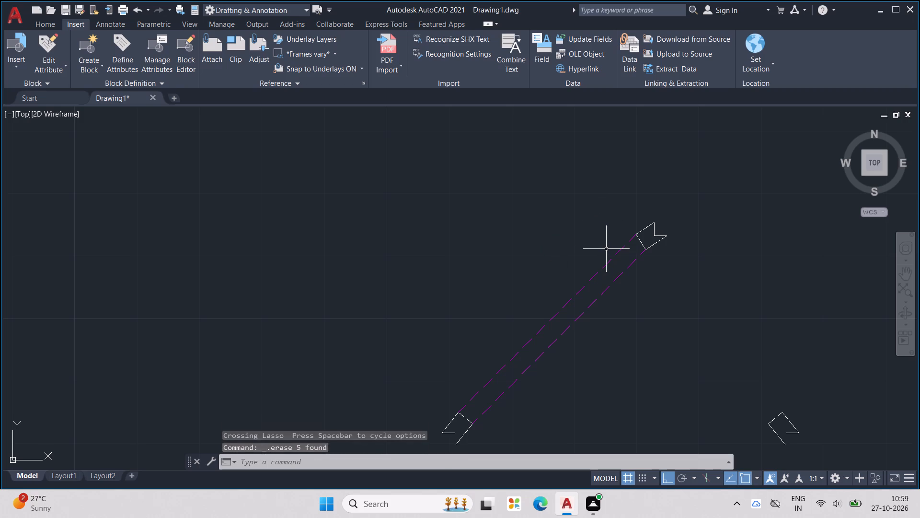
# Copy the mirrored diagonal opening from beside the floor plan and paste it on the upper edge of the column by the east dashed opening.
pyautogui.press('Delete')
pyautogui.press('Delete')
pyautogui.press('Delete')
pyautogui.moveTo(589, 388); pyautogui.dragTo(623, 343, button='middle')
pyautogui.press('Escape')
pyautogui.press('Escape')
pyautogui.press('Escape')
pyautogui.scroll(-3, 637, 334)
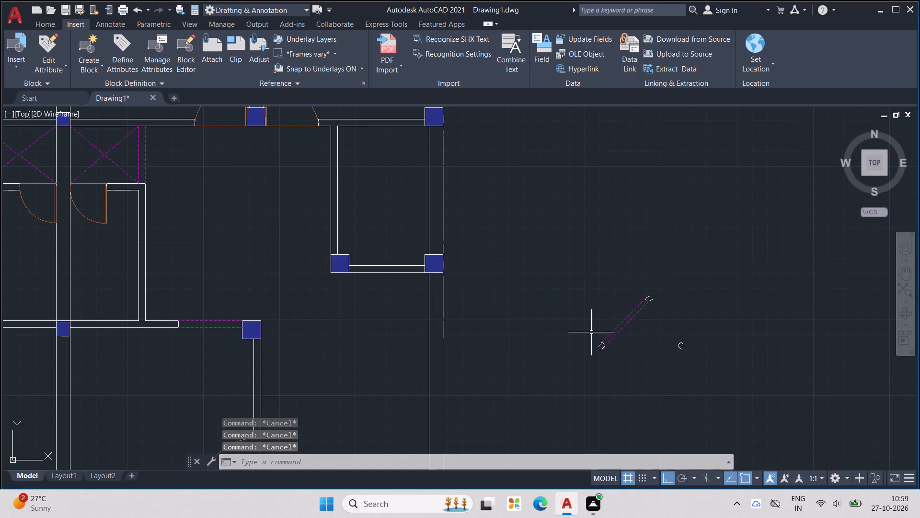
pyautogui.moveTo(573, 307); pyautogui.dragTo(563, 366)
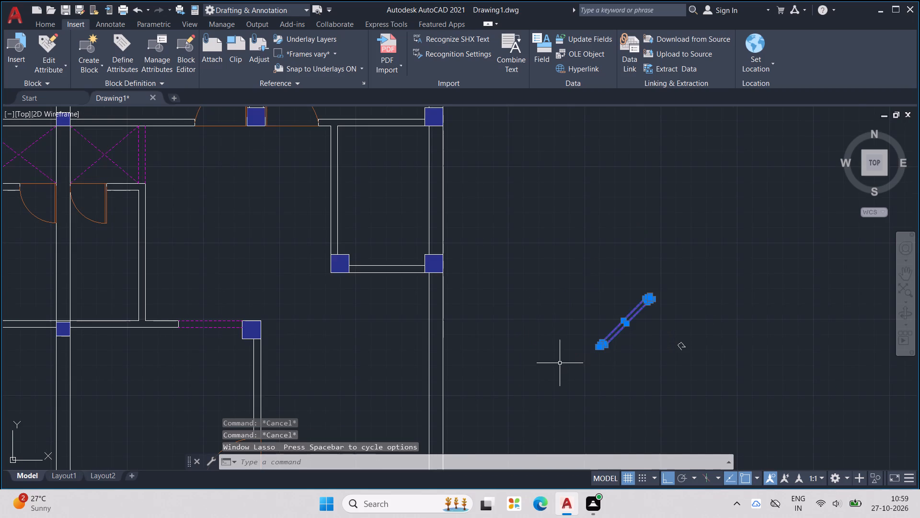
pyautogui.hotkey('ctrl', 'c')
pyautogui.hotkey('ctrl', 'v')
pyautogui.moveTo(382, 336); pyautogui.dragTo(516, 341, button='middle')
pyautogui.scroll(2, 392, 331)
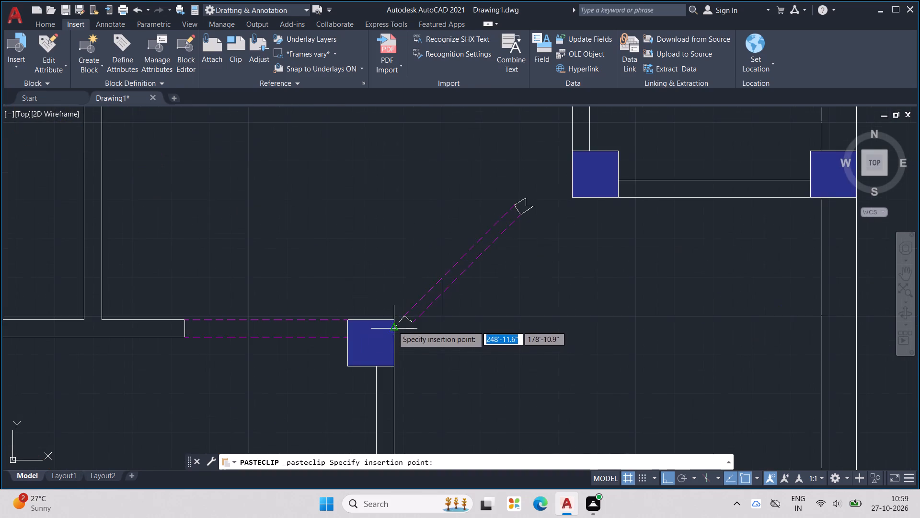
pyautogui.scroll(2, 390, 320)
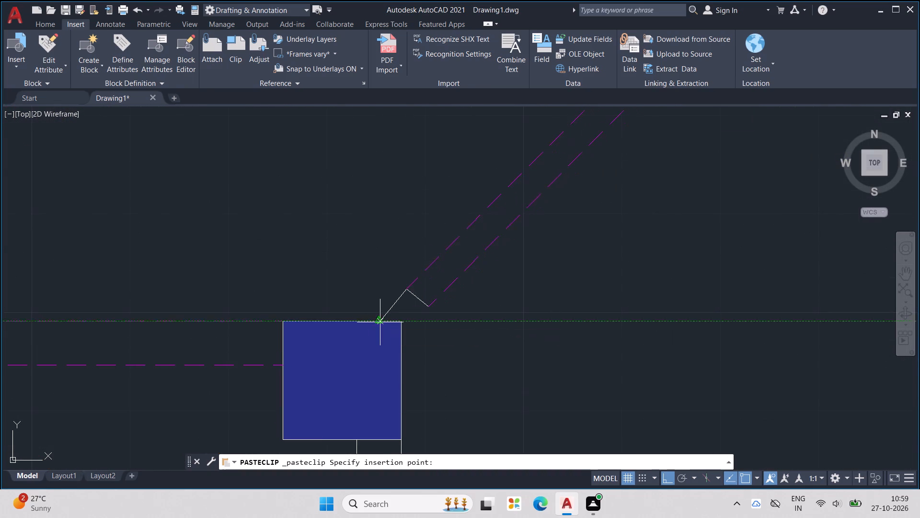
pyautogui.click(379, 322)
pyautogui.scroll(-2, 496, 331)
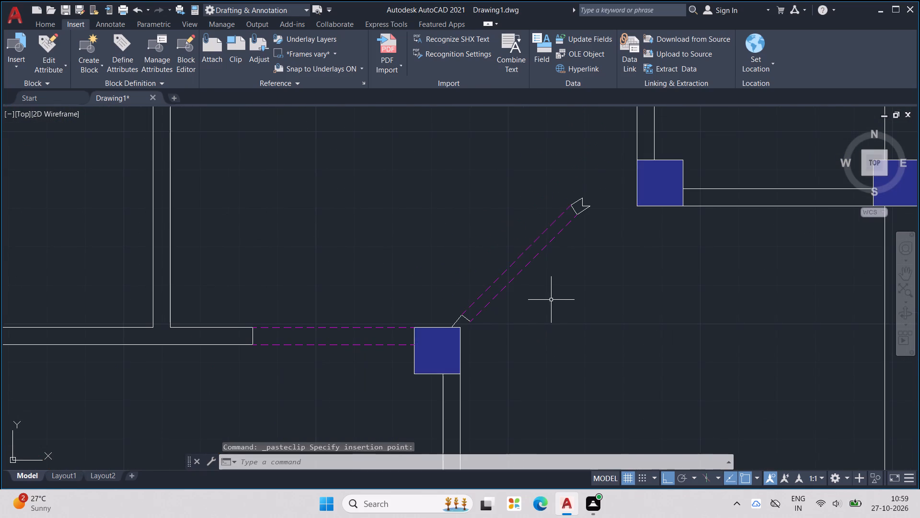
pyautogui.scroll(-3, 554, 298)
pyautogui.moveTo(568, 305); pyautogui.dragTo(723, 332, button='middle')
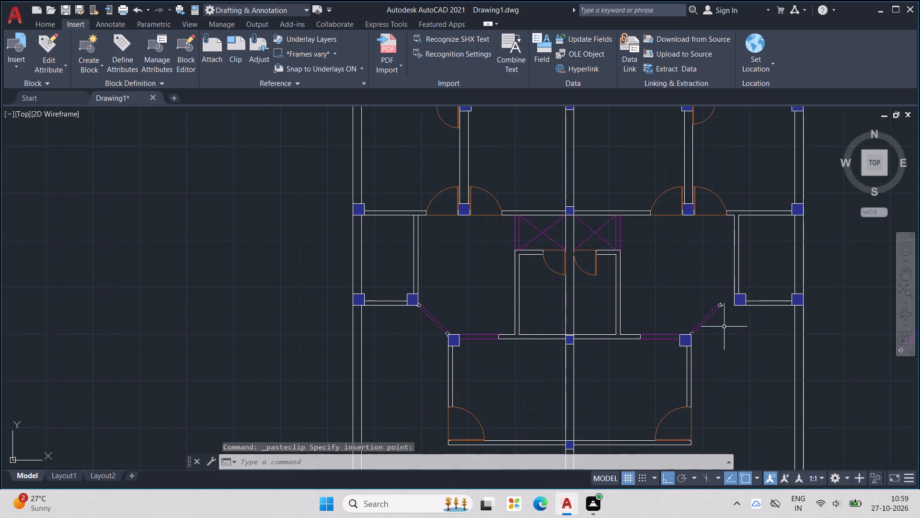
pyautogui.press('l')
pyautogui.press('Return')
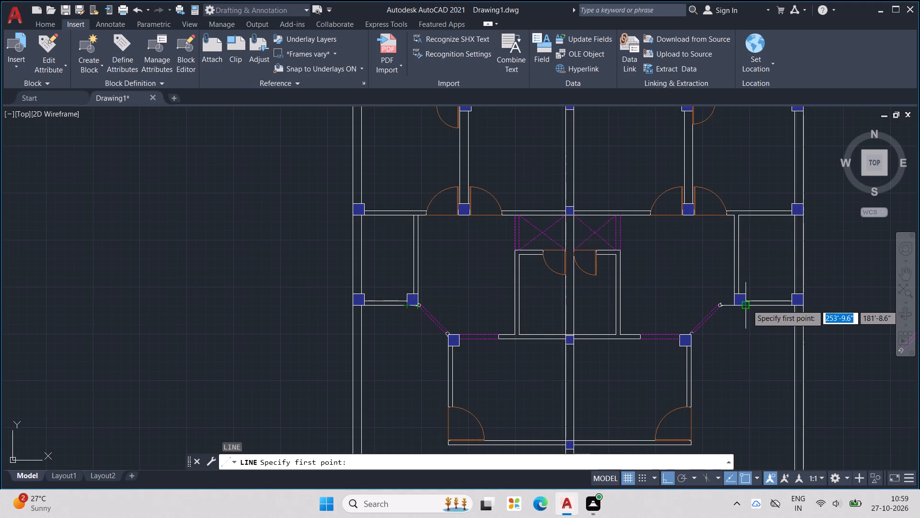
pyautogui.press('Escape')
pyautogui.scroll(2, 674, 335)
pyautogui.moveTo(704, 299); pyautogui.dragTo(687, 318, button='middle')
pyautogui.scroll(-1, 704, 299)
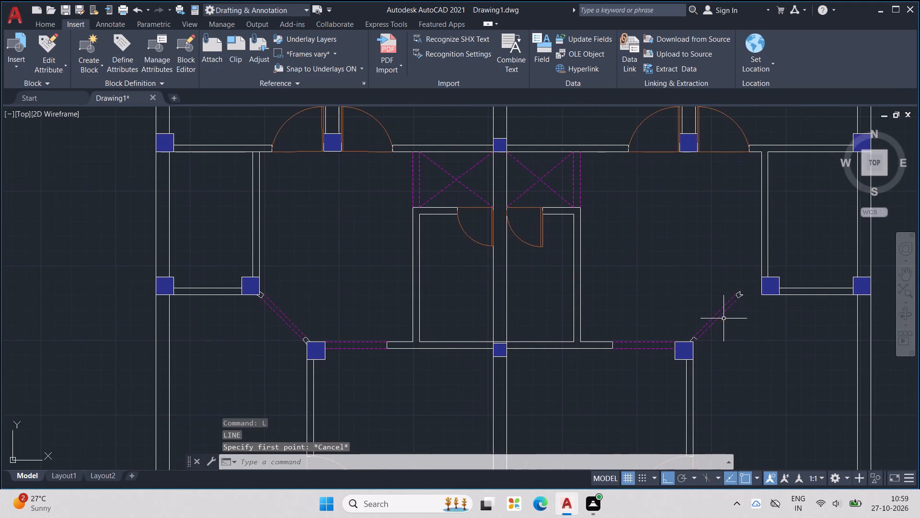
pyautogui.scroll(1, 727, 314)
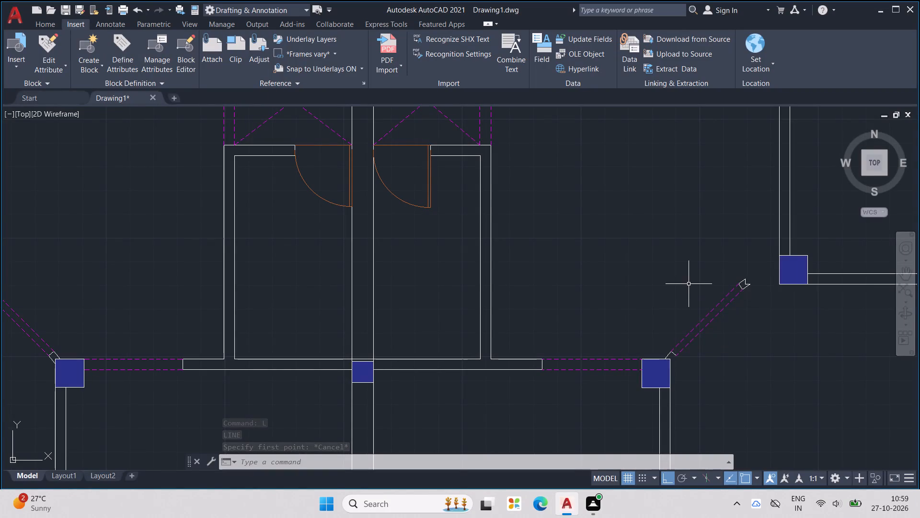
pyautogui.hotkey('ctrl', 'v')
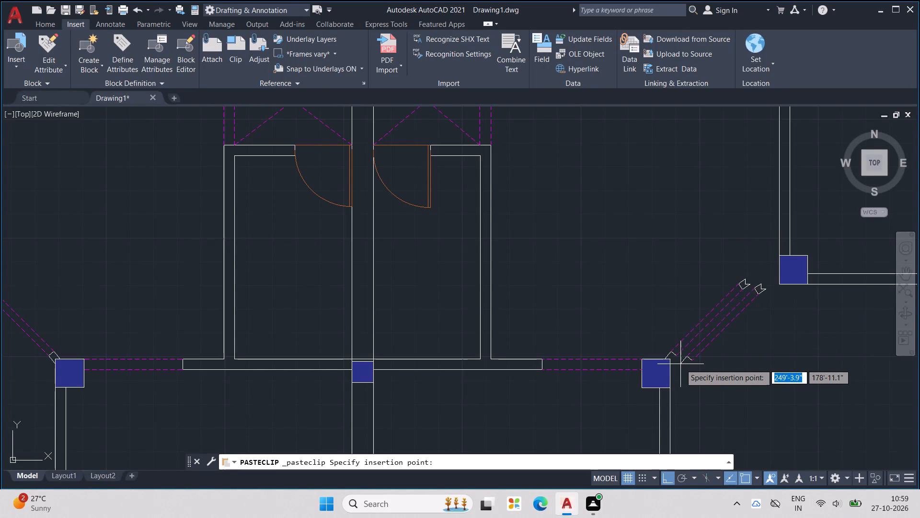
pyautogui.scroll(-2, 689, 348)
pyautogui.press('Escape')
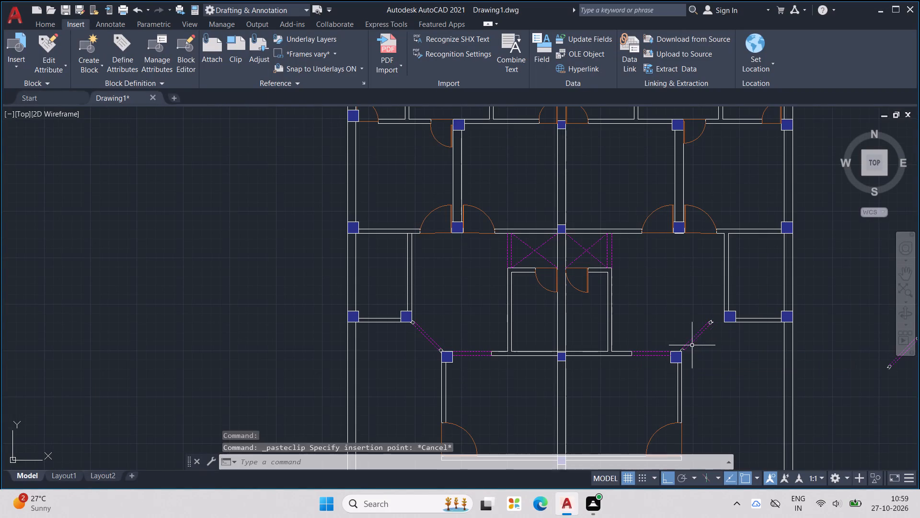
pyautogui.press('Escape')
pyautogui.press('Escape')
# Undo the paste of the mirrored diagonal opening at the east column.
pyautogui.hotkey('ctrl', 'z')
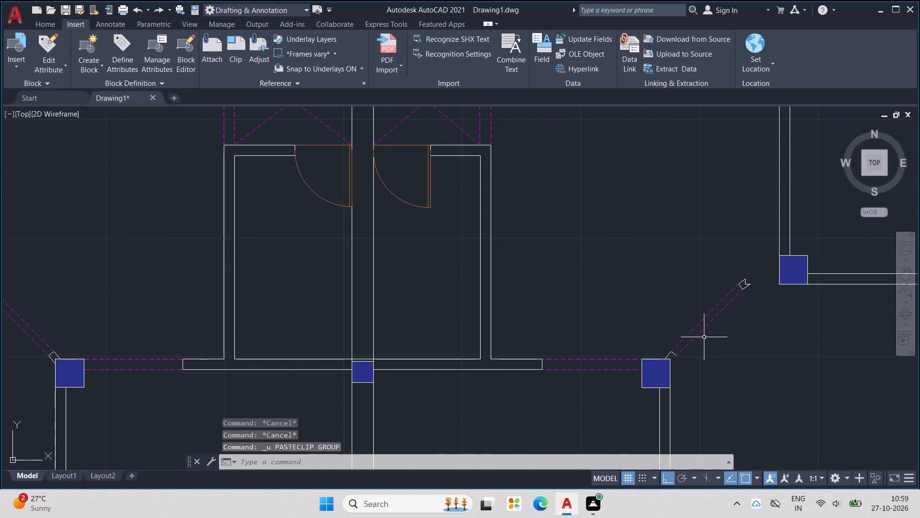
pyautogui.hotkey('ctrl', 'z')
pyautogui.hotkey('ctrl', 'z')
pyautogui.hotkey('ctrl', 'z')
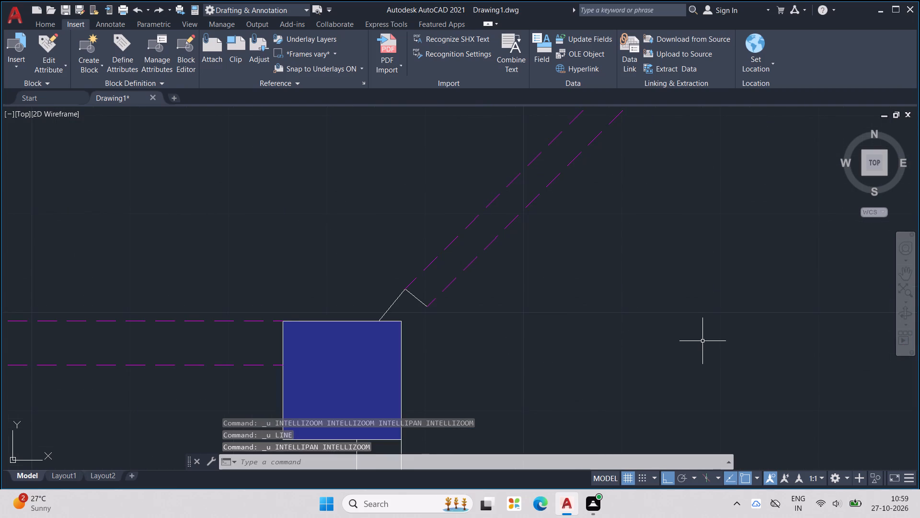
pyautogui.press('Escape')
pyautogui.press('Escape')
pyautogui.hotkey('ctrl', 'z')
# Copy the west diagonal opening to the clipboard, including both dashed lines and the three-line end pieces at each column.
pyautogui.scroll(-3, 705, 332)
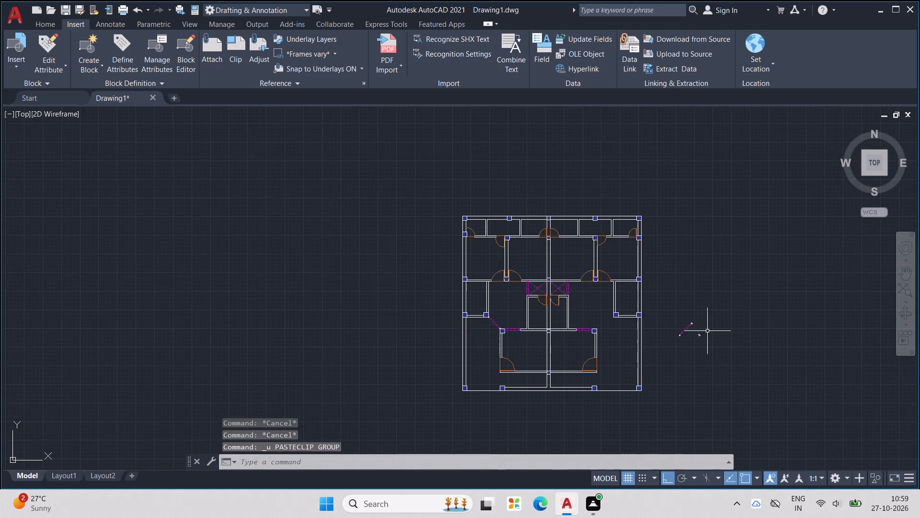
pyautogui.moveTo(709, 331); pyautogui.dragTo(729, 332, button='middle')
pyautogui.scroll(2, 543, 336)
pyautogui.scroll(5, 448, 296)
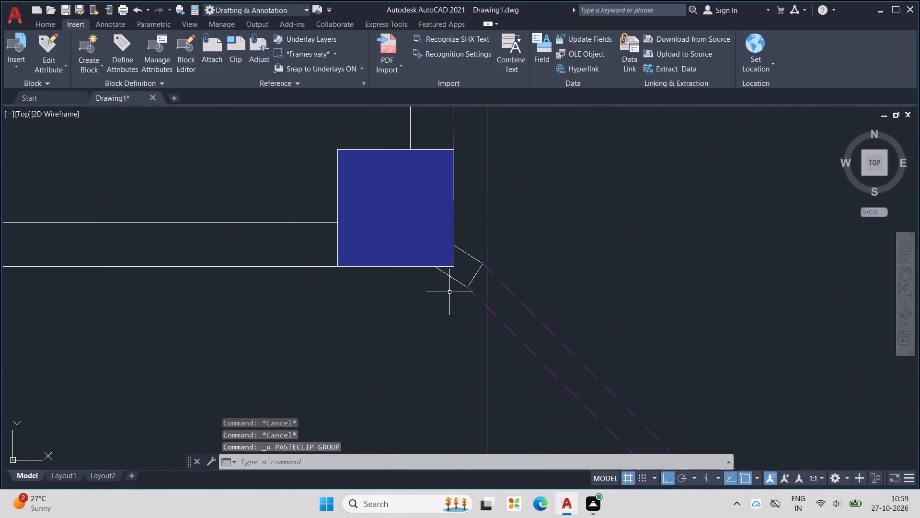
pyautogui.scroll(2, 446, 283)
pyautogui.click(454, 268)
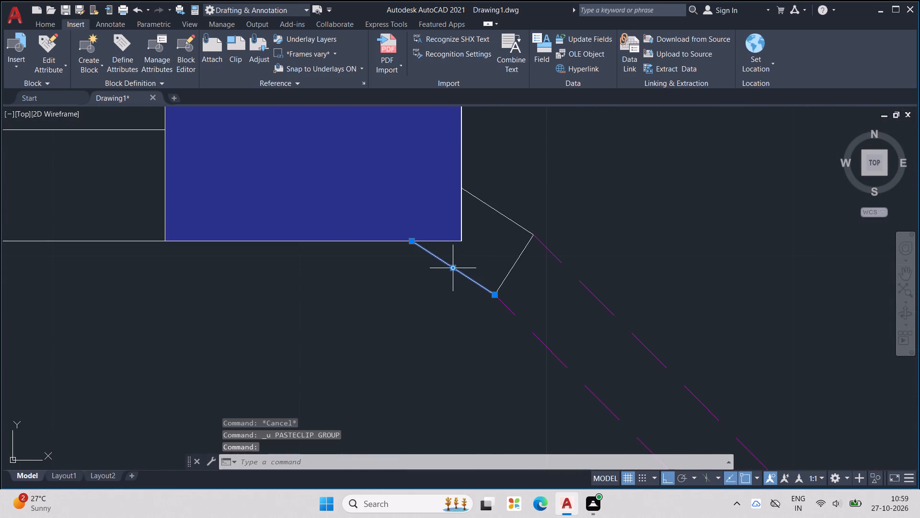
pyautogui.click(506, 216)
pyautogui.moveTo(500, 262); pyautogui.dragTo(527, 282)
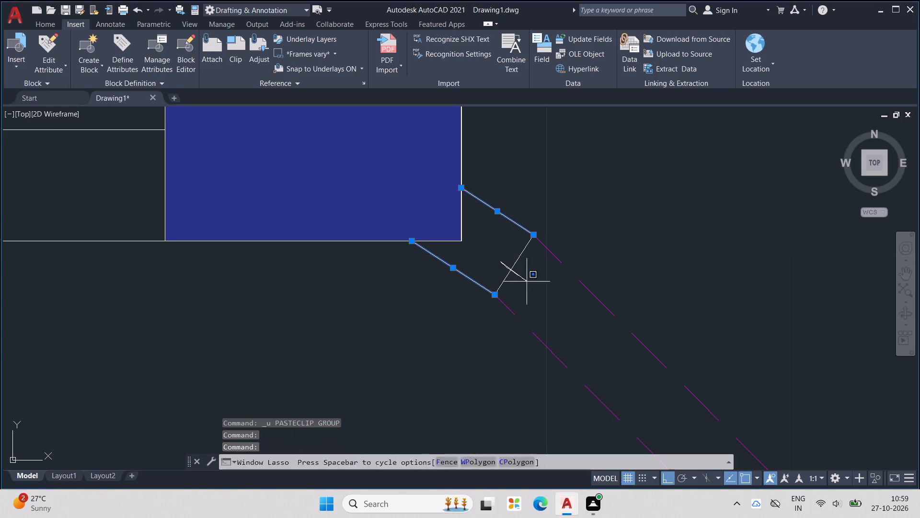
pyautogui.moveTo(527, 282); pyautogui.dragTo(529, 282)
pyautogui.moveTo(547, 286); pyautogui.dragTo(506, 257)
pyautogui.click(489, 256)
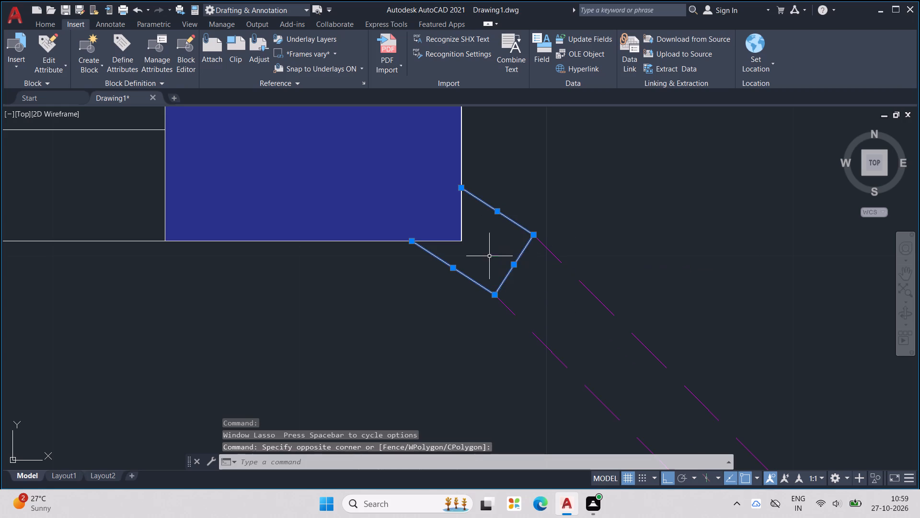
pyautogui.moveTo(626, 268); pyautogui.dragTo(504, 387)
pyautogui.scroll(-3, 516, 352)
pyautogui.moveTo(596, 382); pyautogui.dragTo(585, 244, button='middle')
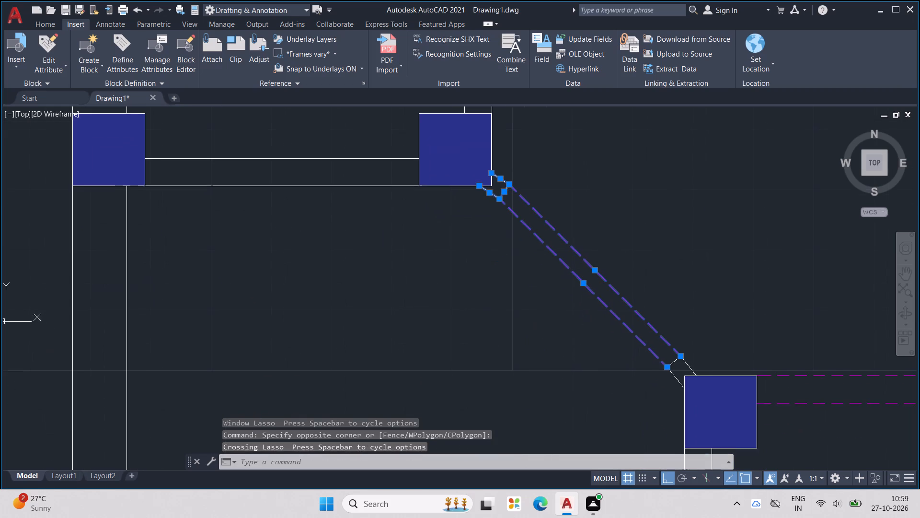
pyautogui.scroll(3, 667, 375)
pyautogui.moveTo(662, 289); pyautogui.dragTo(642, 414)
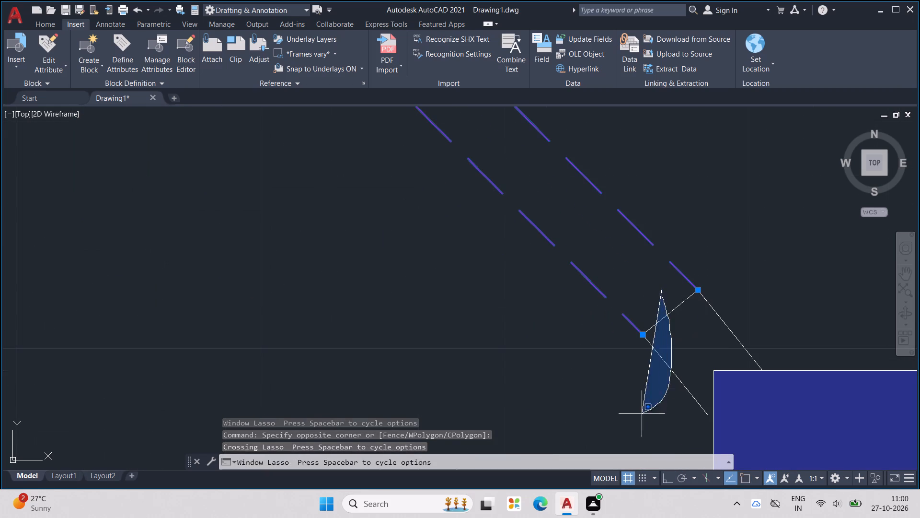
pyautogui.moveTo(642, 414); pyautogui.dragTo(641, 414)
pyautogui.moveTo(638, 411); pyautogui.dragTo(531, 287)
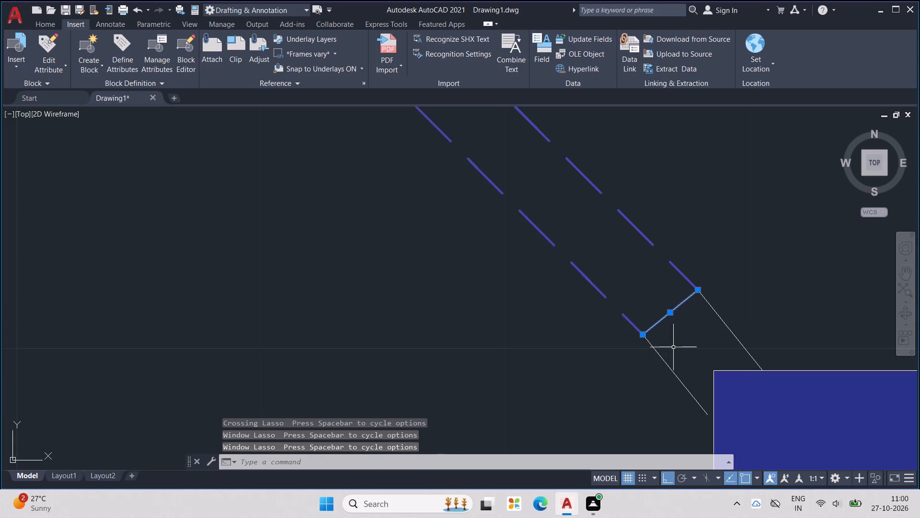
pyautogui.moveTo(673, 354); pyautogui.dragTo(640, 422)
pyautogui.moveTo(771, 302); pyautogui.dragTo(694, 349)
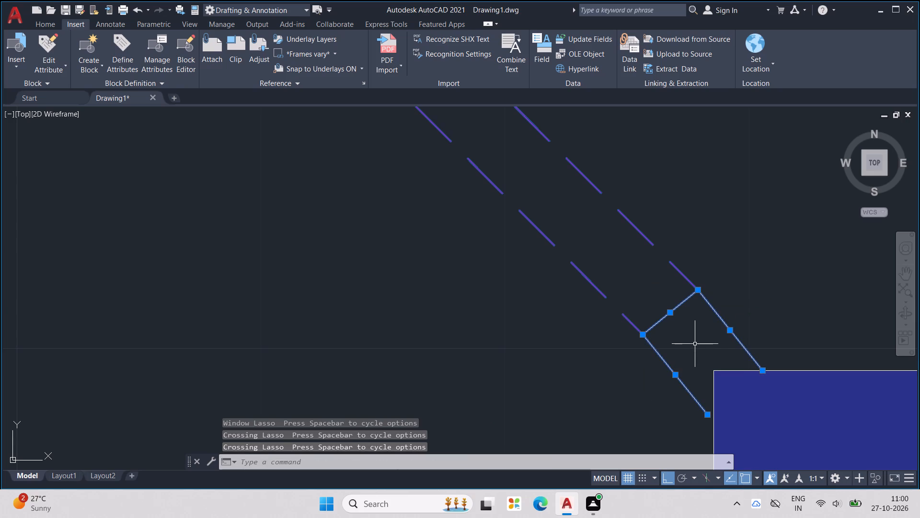
pyautogui.hotkey('ctrl', 'c')
# Paste the copied diagonal opening in the empty area east of the floor plan, above the earlier mirrored copy.
pyautogui.hotkey('ctrl', 'v')
pyautogui.keyDown('ctrl'); pyautogui.scroll(-3, 698, 345); pyautogui.keyUp('ctrl')
pyautogui.scroll(-2, 699, 343)
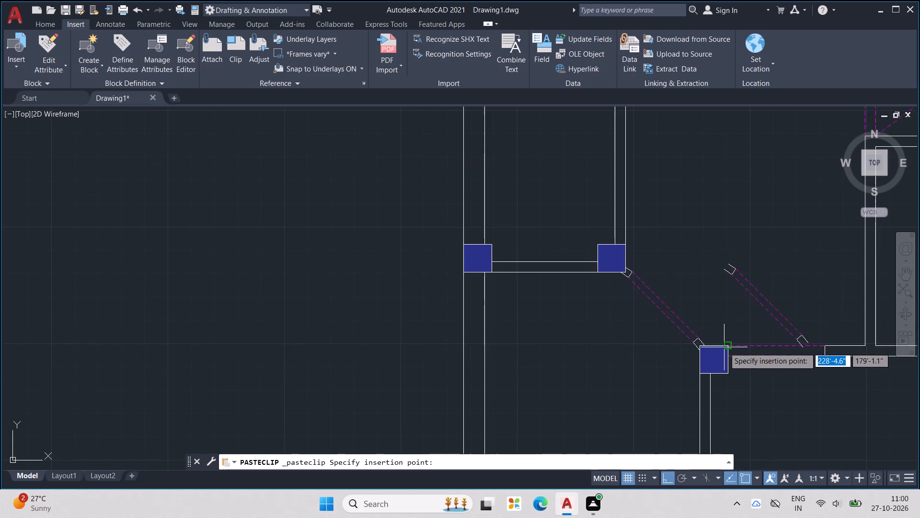
pyautogui.moveTo(722, 346); pyautogui.dragTo(258, 346, button='middle')
pyautogui.scroll(-3, 384, 320)
pyautogui.moveTo(471, 320); pyautogui.dragTo(422, 321, button='middle')
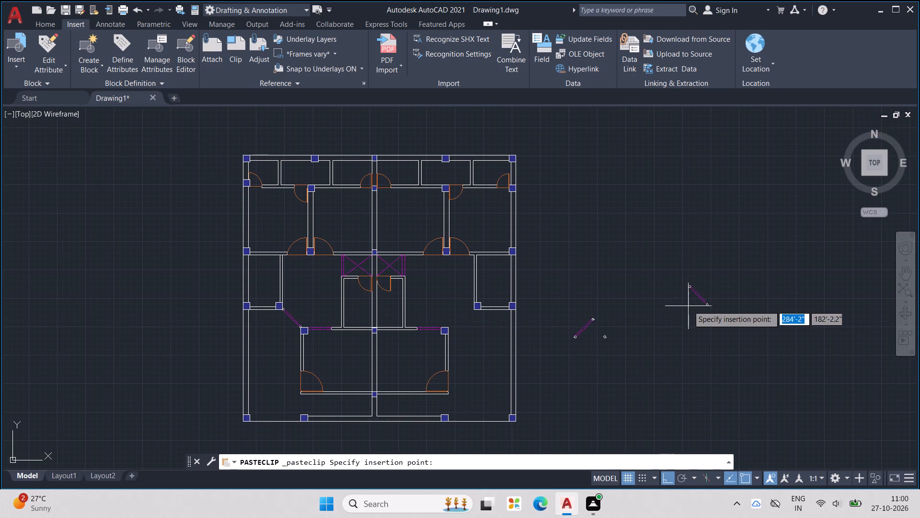
pyautogui.scroll(2, 618, 285)
pyautogui.click(586, 301)
# Rotate the newly pasted diagonal opening by 90° about a base point just below it.
pyautogui.moveTo(541, 242); pyautogui.dragTo(681, 277)
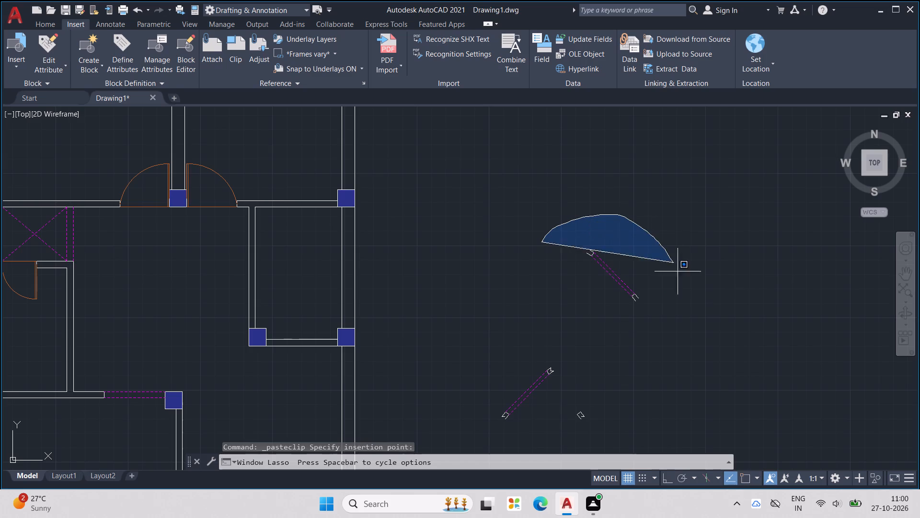
pyautogui.moveTo(681, 277); pyautogui.dragTo(589, 369)
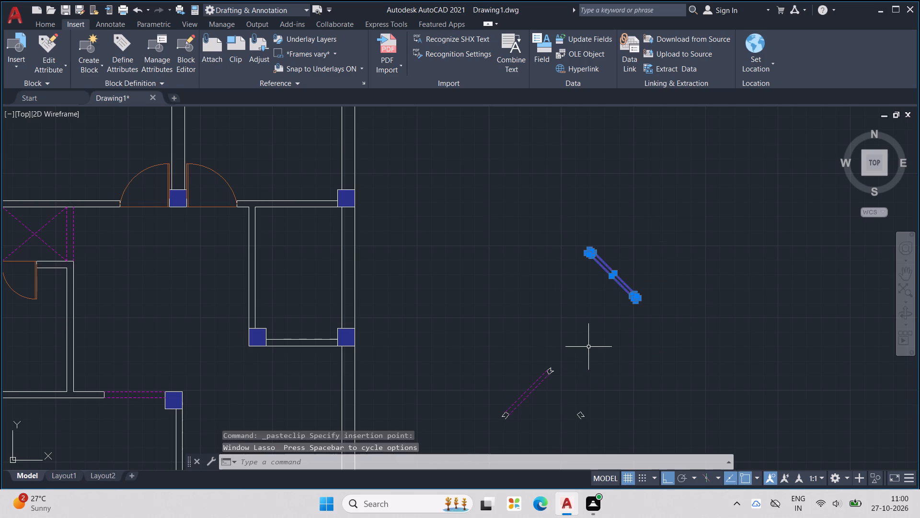
pyautogui.press('r')
pyautogui.press('o')
pyautogui.press('Return')
pyautogui.click(587, 347)
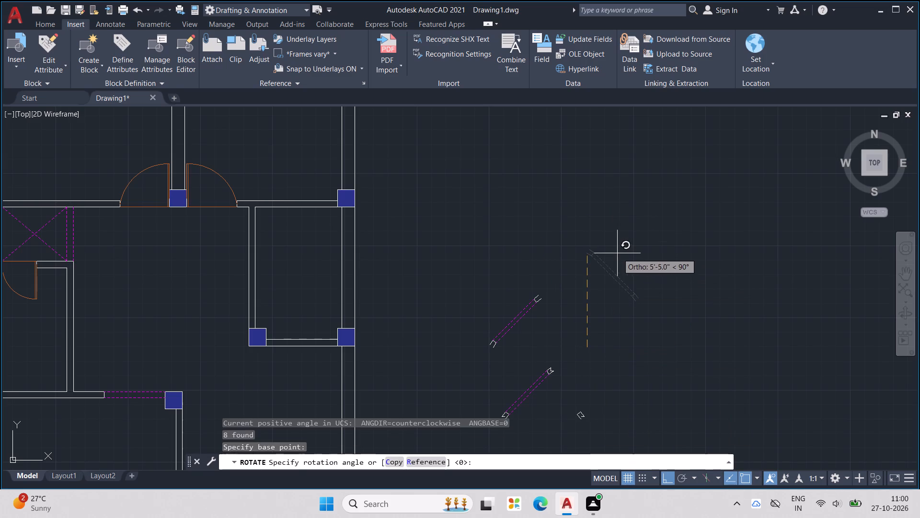
pyautogui.click(617, 253)
pyautogui.press('Return')
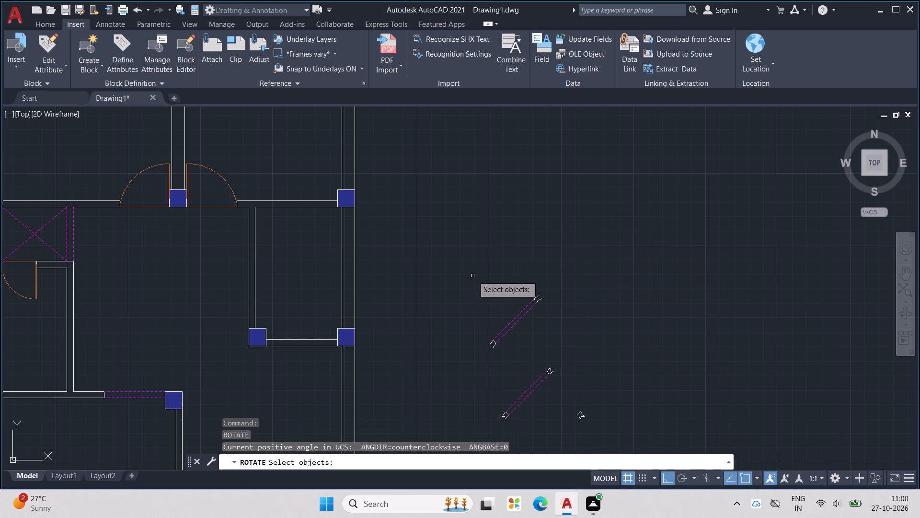
pyautogui.press('Escape')
# Copy the rotated diagonal opening with its end pieces to the clipboard.
pyautogui.moveTo(474, 275); pyautogui.dragTo(447, 364)
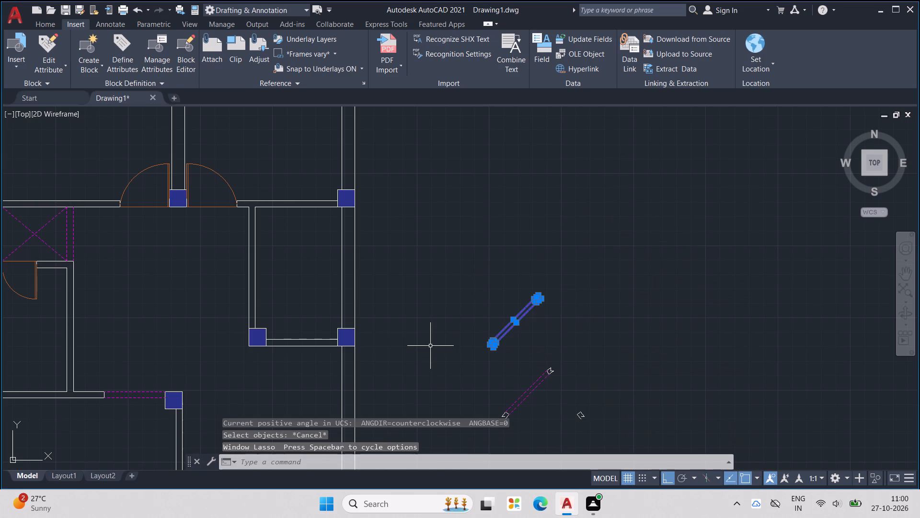
pyautogui.scroll(-3, 441, 333)
pyautogui.moveTo(461, 344); pyautogui.dragTo(541, 367, button='middle')
pyautogui.scroll(-1, 470, 347)
pyautogui.scroll(1, 542, 366)
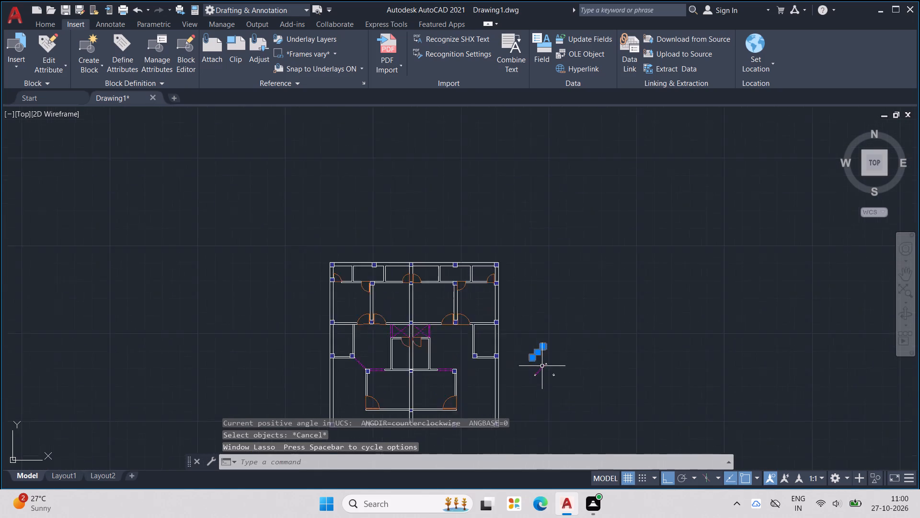
pyautogui.scroll(1, 542, 366)
pyautogui.hotkey('ctrl', 'c')
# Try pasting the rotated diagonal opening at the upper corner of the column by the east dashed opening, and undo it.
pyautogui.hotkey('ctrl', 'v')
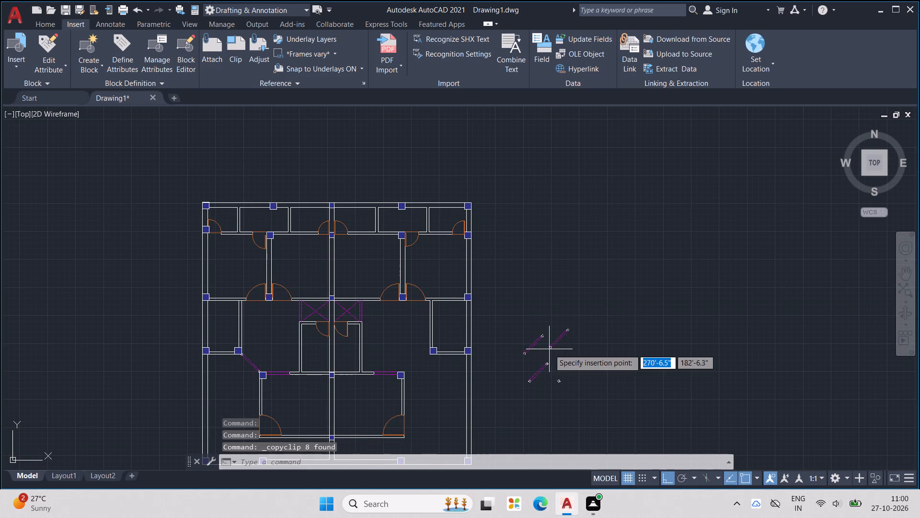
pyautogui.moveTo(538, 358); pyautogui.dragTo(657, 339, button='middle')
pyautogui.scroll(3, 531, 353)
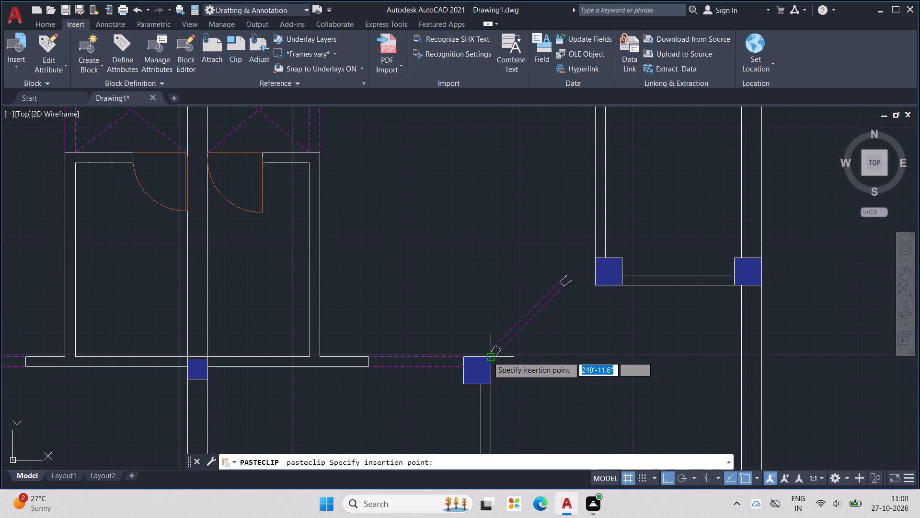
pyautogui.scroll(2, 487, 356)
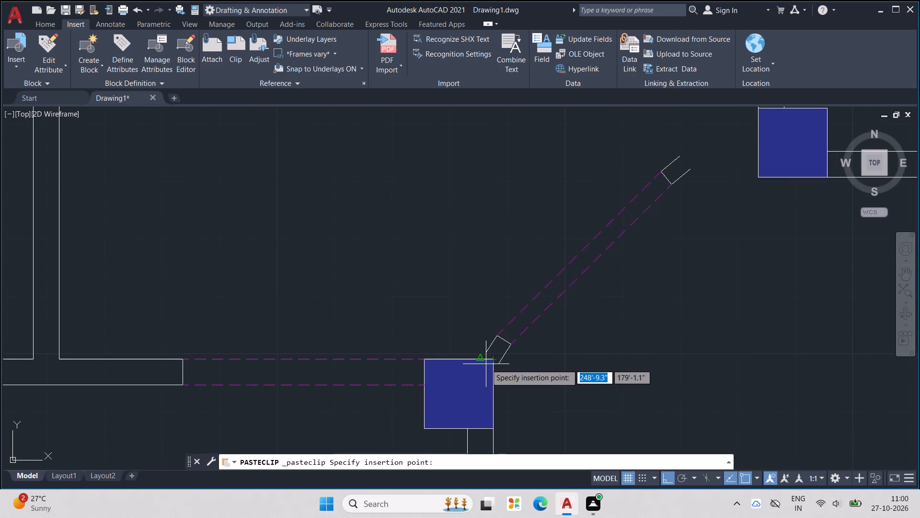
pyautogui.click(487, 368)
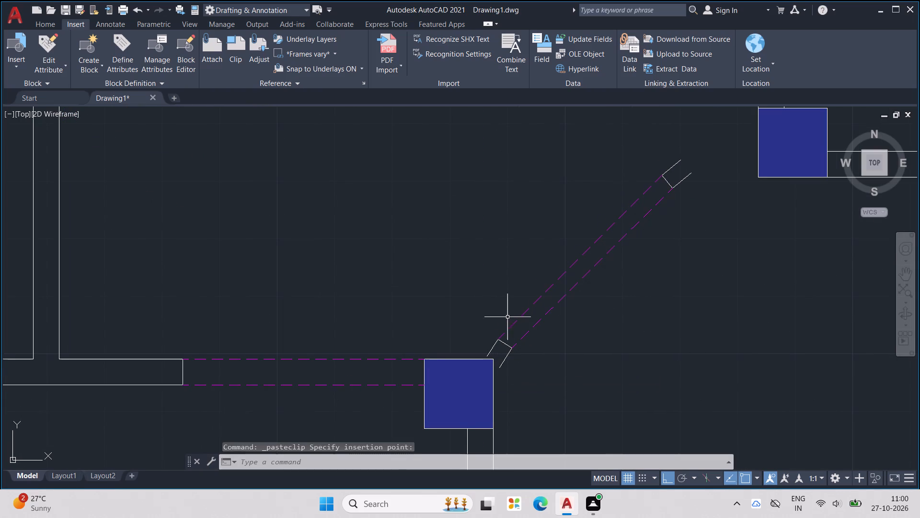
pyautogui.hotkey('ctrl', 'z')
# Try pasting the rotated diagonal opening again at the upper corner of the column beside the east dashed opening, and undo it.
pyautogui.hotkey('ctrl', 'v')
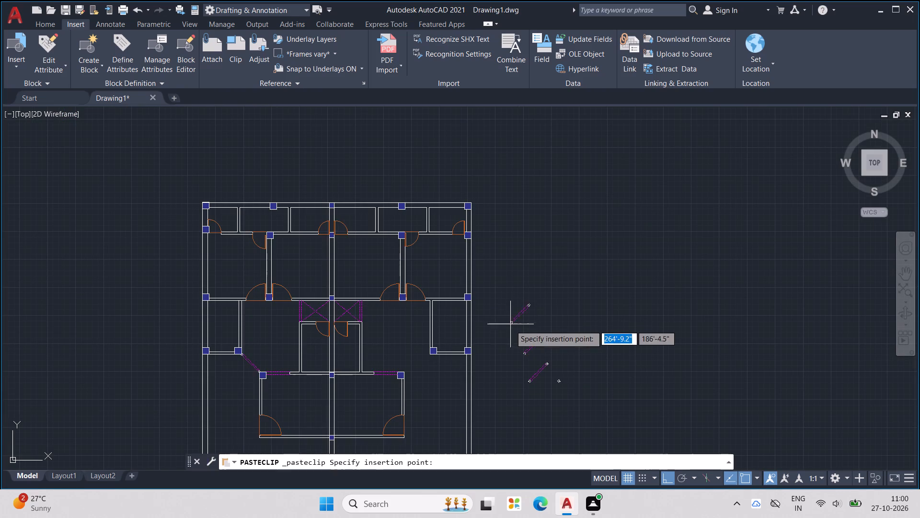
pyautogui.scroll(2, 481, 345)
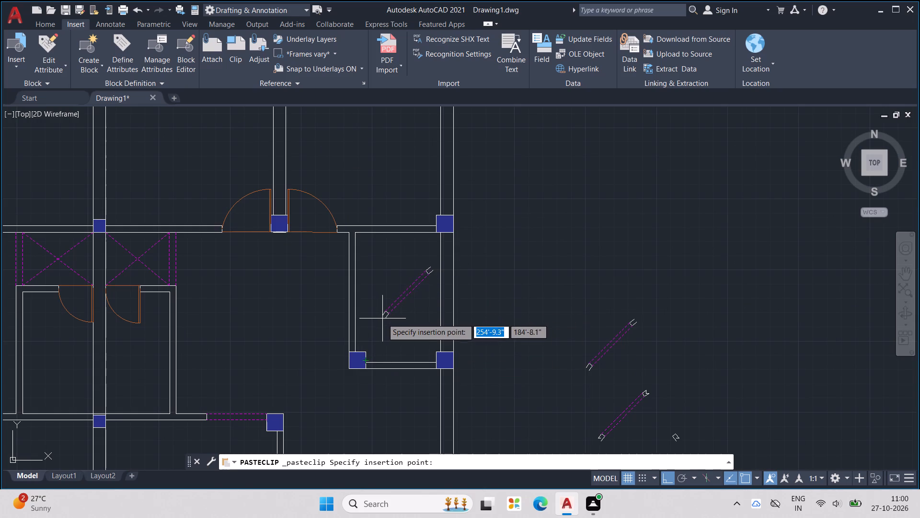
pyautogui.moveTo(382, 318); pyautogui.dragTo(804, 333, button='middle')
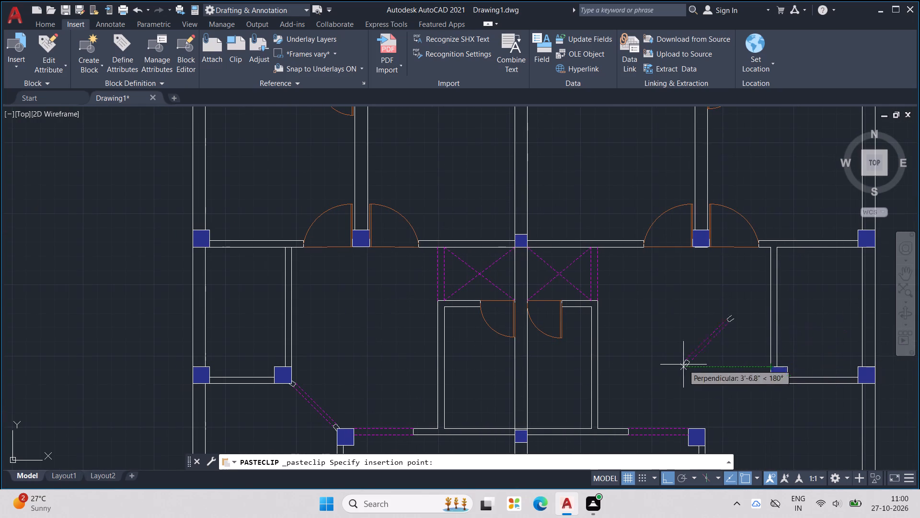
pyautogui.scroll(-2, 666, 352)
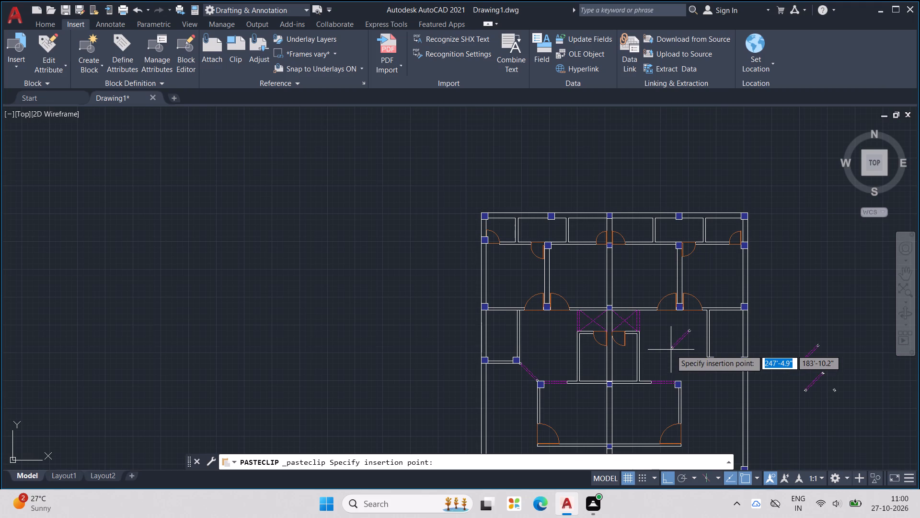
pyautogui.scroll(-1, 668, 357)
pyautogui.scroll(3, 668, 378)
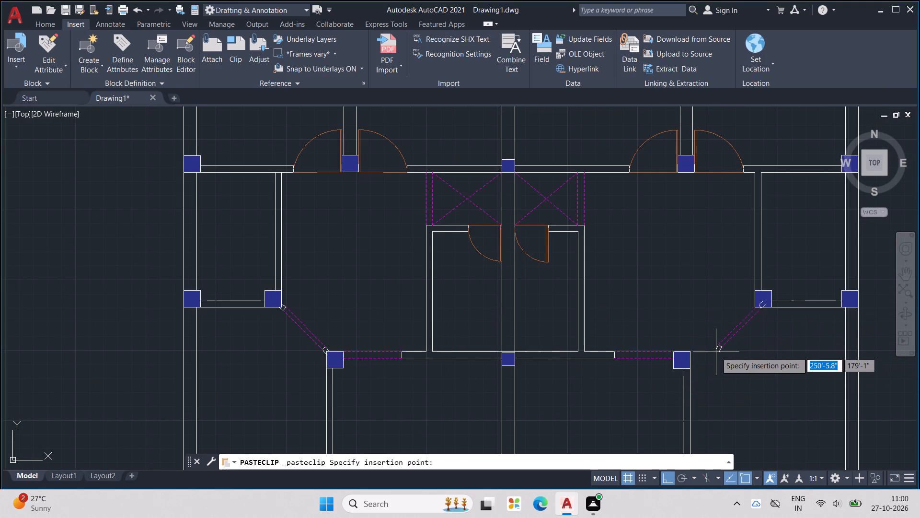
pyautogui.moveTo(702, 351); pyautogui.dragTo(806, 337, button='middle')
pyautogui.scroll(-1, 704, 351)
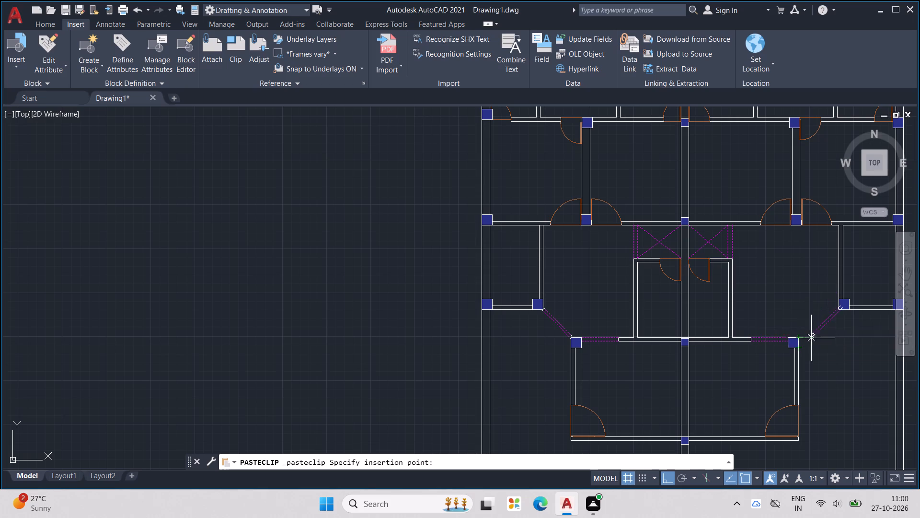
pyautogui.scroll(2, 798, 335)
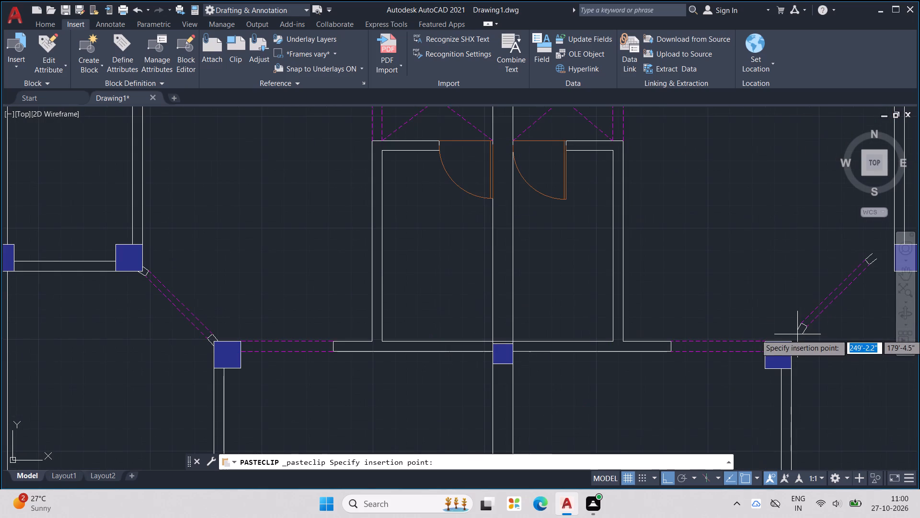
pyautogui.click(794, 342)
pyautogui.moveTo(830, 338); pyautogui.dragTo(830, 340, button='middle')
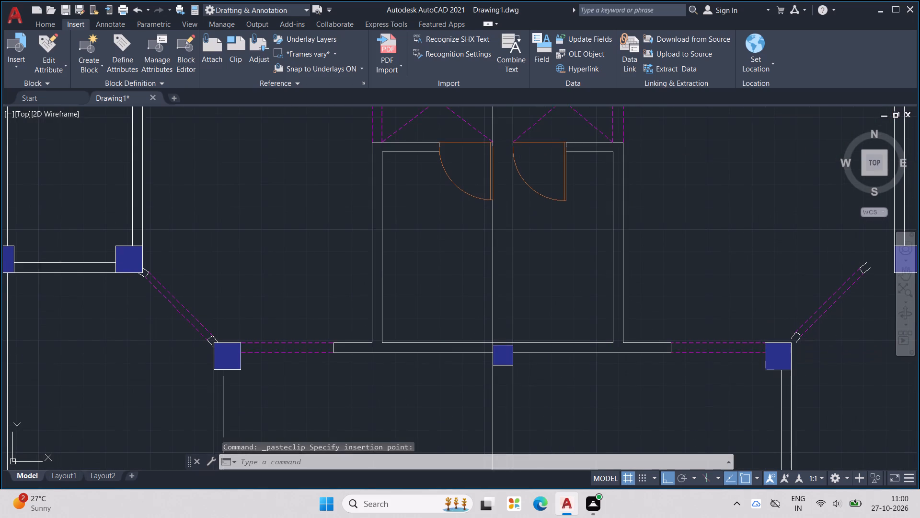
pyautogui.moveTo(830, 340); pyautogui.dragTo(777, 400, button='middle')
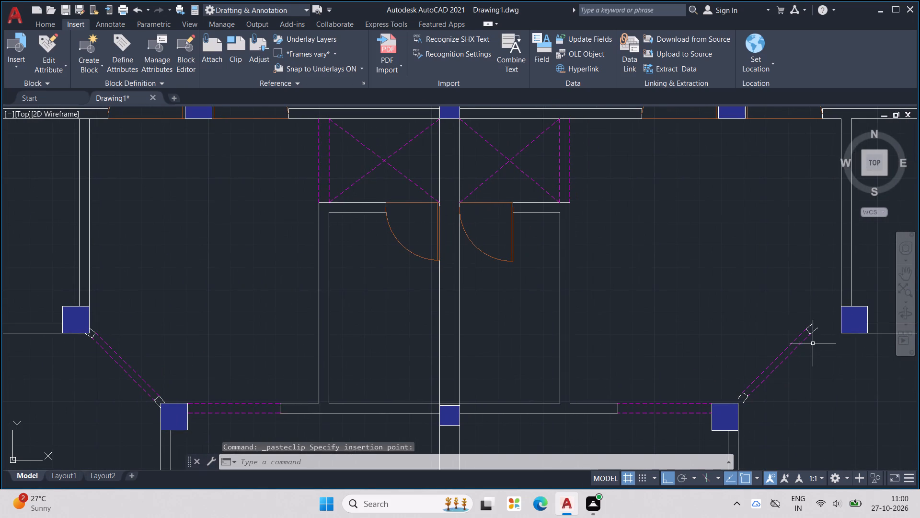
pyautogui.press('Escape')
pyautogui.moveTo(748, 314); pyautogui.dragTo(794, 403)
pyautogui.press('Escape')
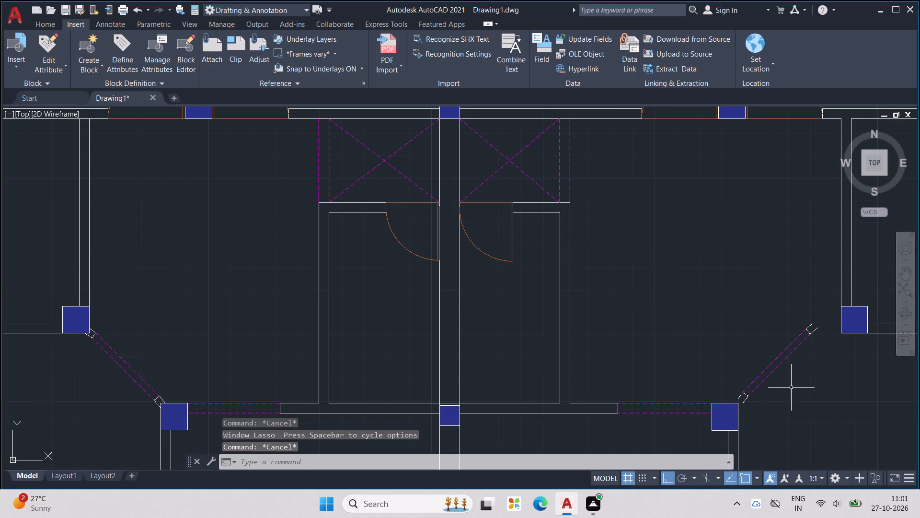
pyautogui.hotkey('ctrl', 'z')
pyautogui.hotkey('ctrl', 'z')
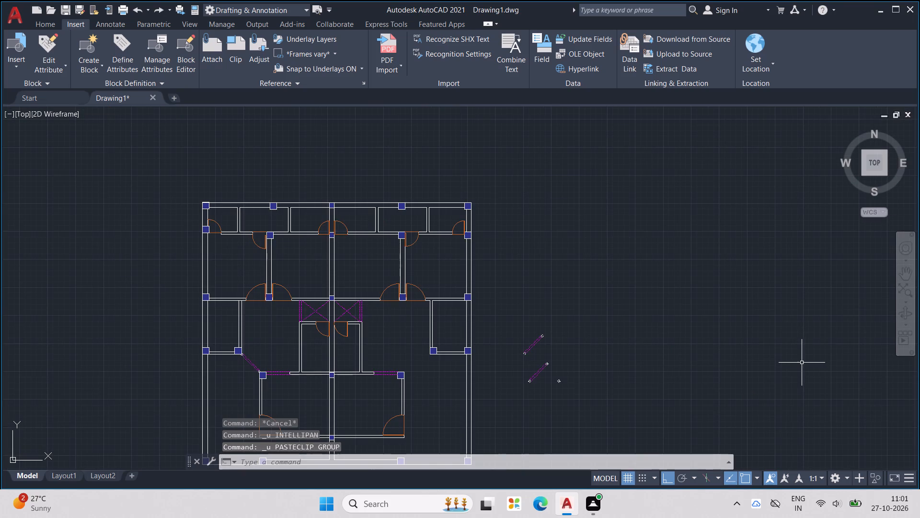
# Start the Line command for drawing at the missing diagonal opening between the two east-side columns.
pyautogui.scroll(-1, 802, 363)
pyautogui.scroll(2, 795, 370)
pyautogui.moveTo(671, 378); pyautogui.dragTo(919, 347, button='middle')
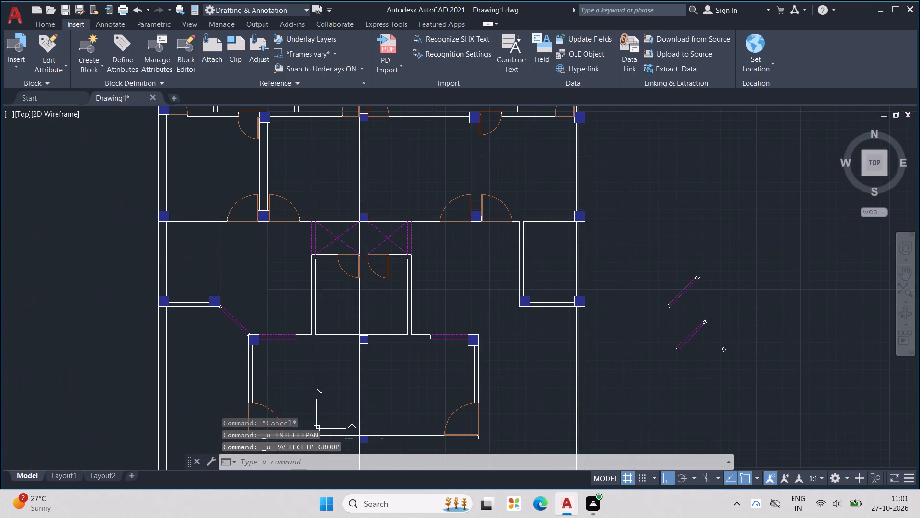
pyautogui.press('Escape')
pyautogui.press('Escape')
pyautogui.press('Escape')
pyautogui.scroll(-3, 698, 347)
pyautogui.scroll(3, 647, 354)
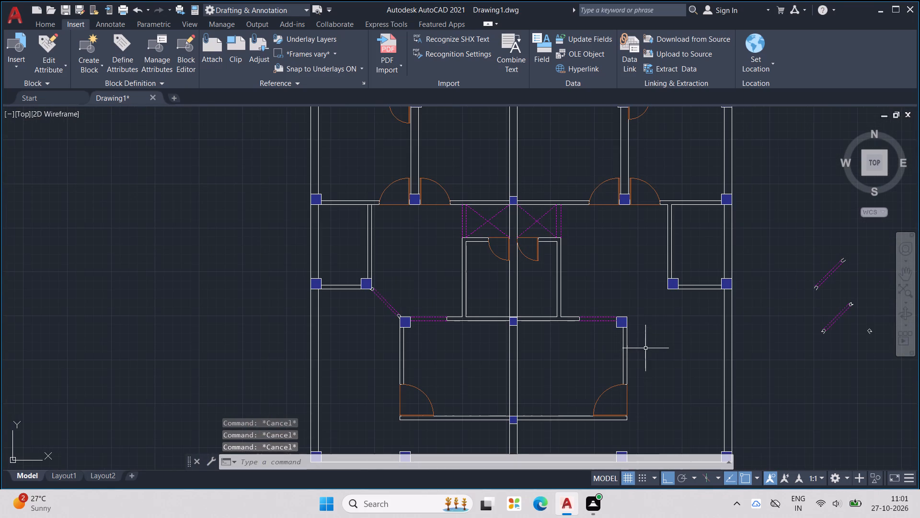
pyautogui.press('Escape')
pyautogui.press('Escape')
pyautogui.press('l')
pyautogui.press('Return')
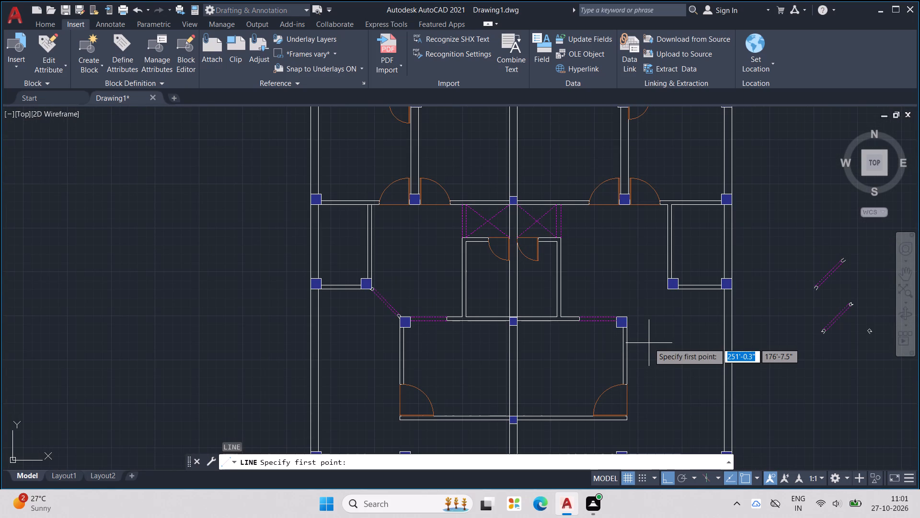
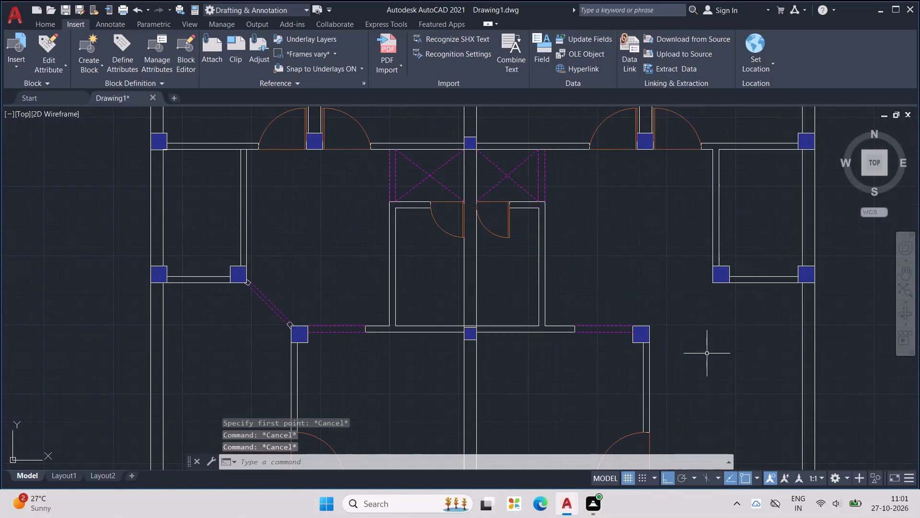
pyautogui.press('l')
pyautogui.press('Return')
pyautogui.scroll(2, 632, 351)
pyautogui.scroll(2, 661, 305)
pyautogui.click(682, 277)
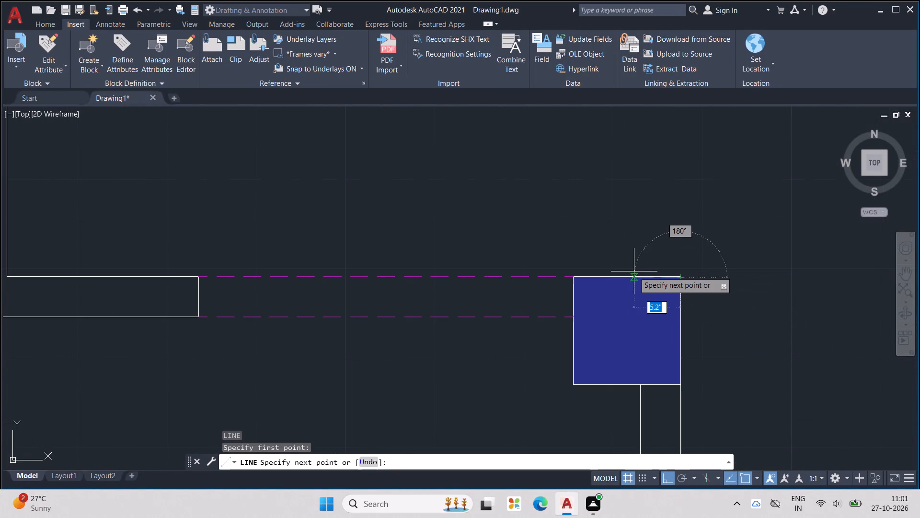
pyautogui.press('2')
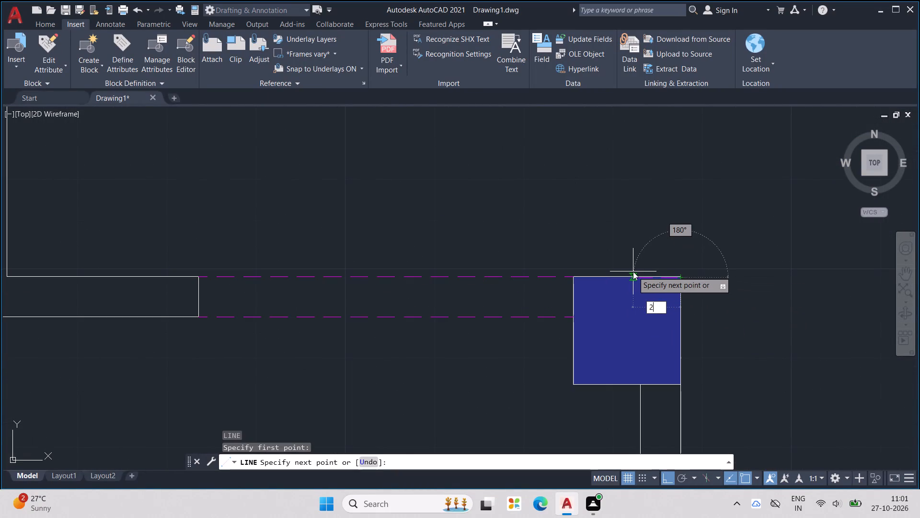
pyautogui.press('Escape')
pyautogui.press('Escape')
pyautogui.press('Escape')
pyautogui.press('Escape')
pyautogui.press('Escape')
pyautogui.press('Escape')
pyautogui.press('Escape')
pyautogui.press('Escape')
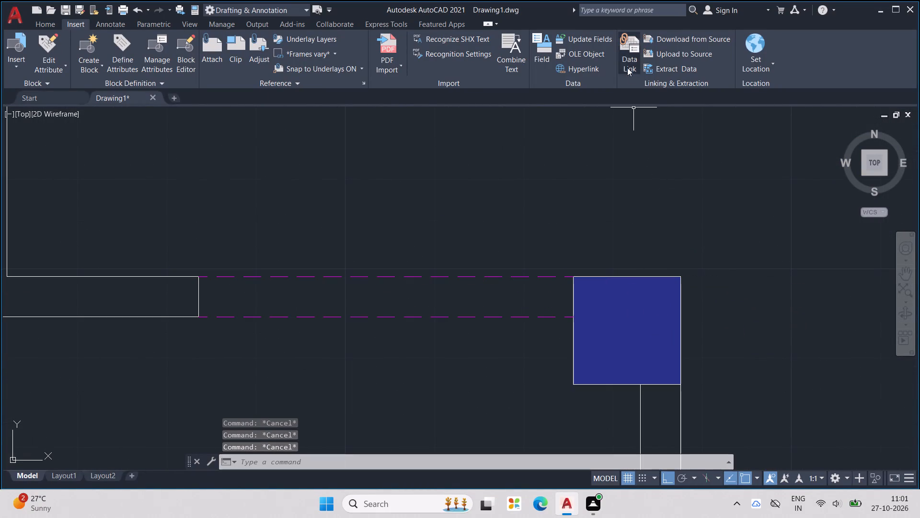
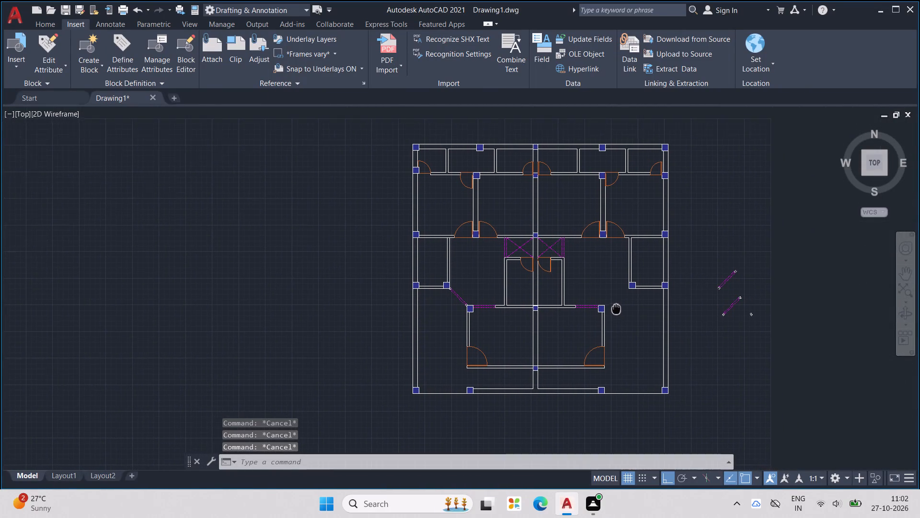
# Delete the leftover dashed diagonal pieces lying outside the plan, beyond its east wall.
pyautogui.scroll(1, 726, 283)
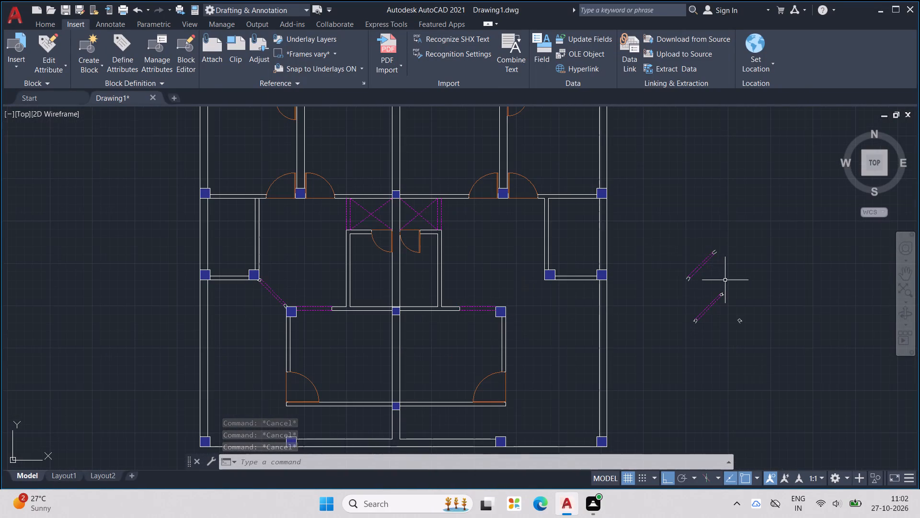
pyautogui.moveTo(677, 248); pyautogui.dragTo(643, 351)
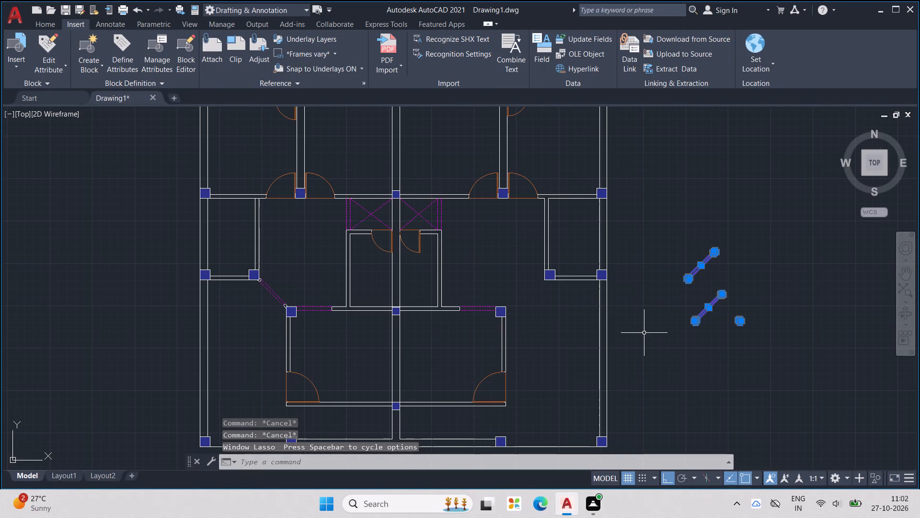
pyautogui.press('Delete')
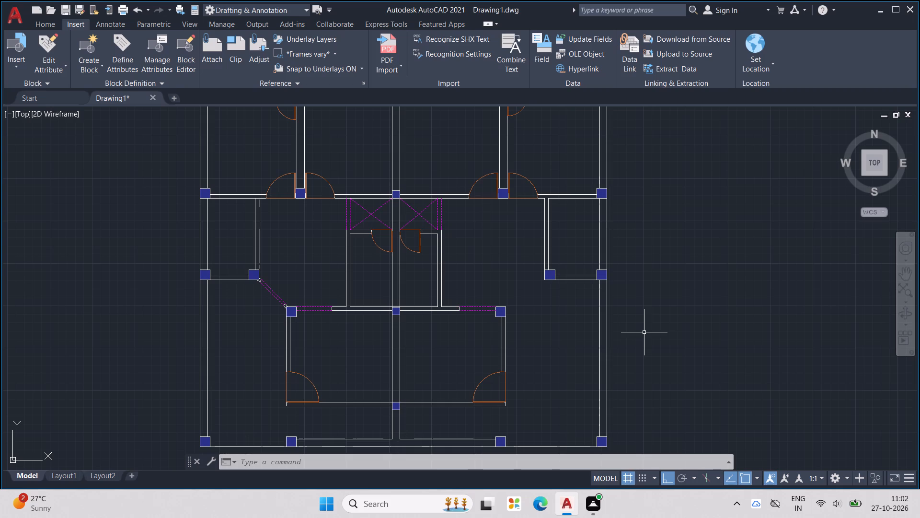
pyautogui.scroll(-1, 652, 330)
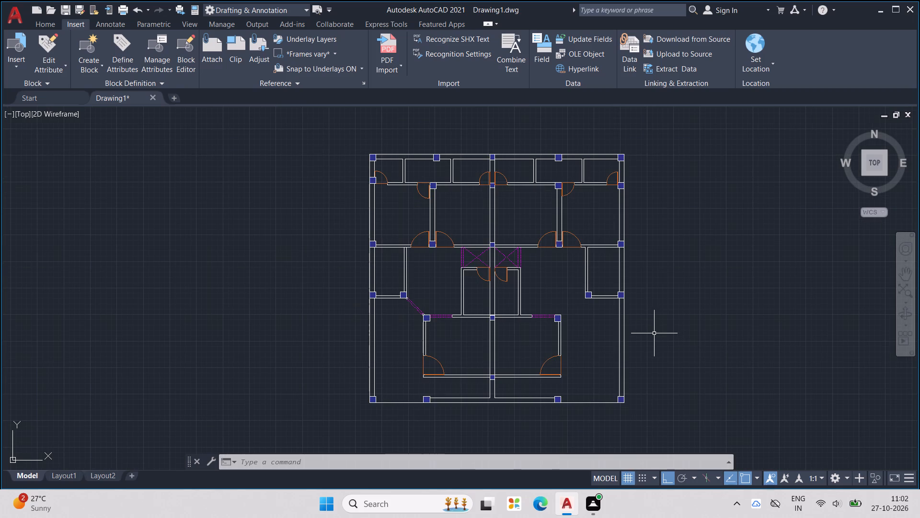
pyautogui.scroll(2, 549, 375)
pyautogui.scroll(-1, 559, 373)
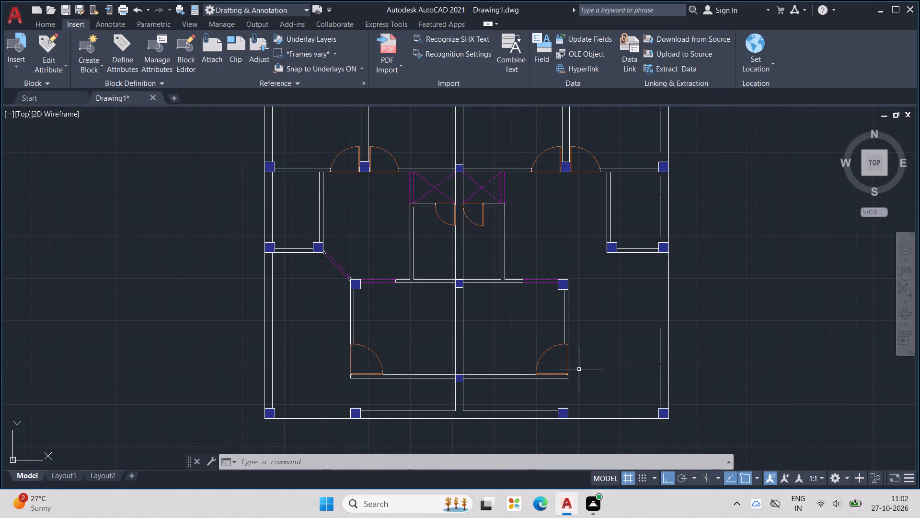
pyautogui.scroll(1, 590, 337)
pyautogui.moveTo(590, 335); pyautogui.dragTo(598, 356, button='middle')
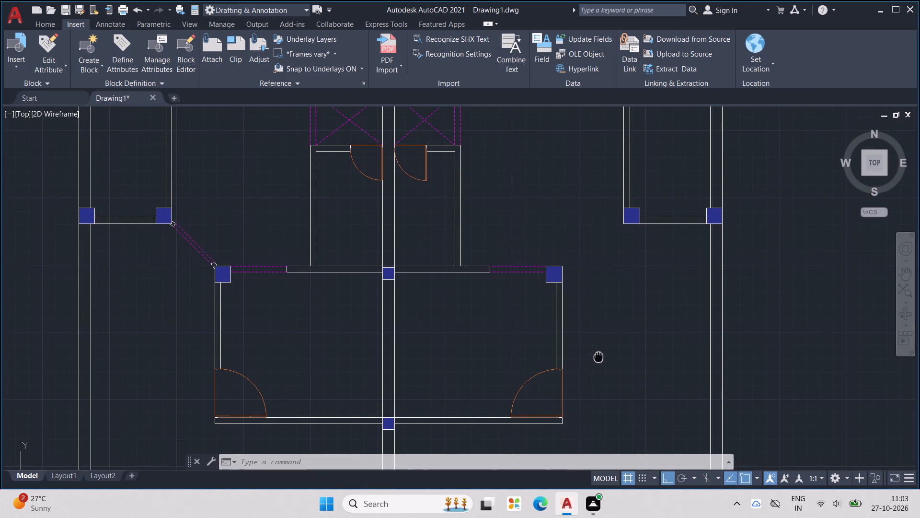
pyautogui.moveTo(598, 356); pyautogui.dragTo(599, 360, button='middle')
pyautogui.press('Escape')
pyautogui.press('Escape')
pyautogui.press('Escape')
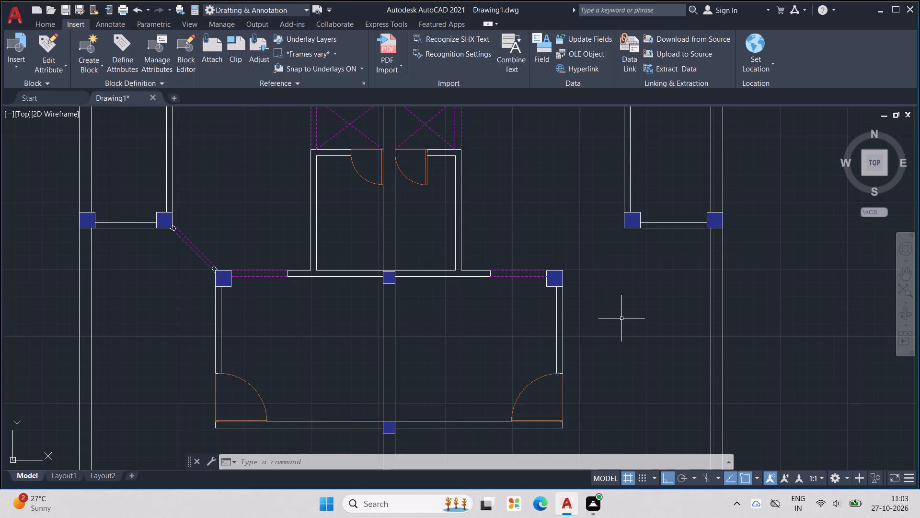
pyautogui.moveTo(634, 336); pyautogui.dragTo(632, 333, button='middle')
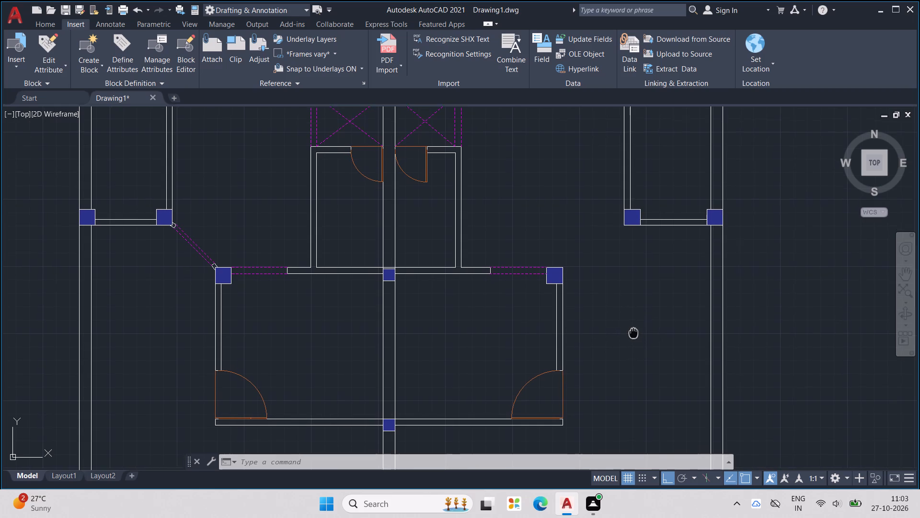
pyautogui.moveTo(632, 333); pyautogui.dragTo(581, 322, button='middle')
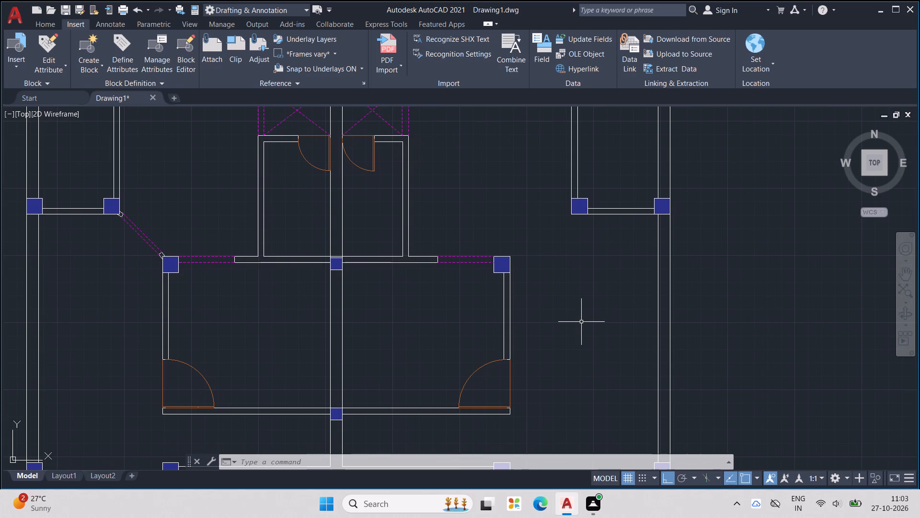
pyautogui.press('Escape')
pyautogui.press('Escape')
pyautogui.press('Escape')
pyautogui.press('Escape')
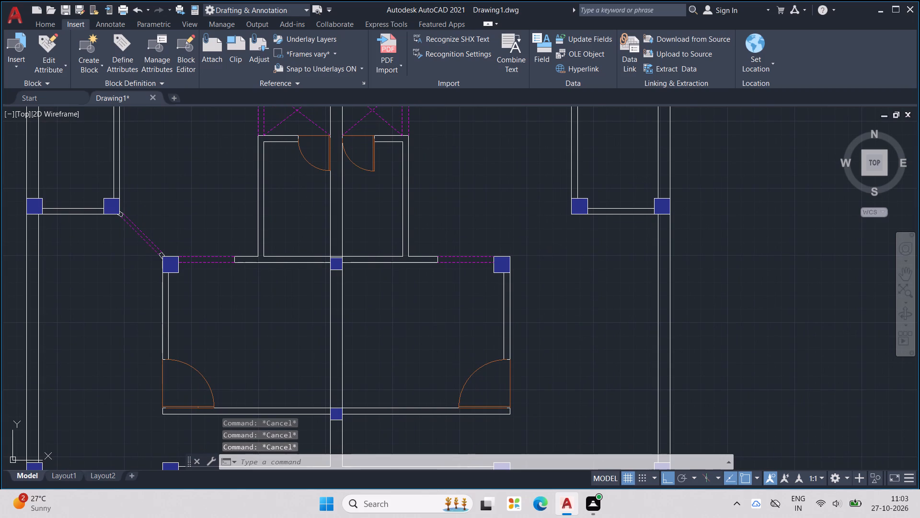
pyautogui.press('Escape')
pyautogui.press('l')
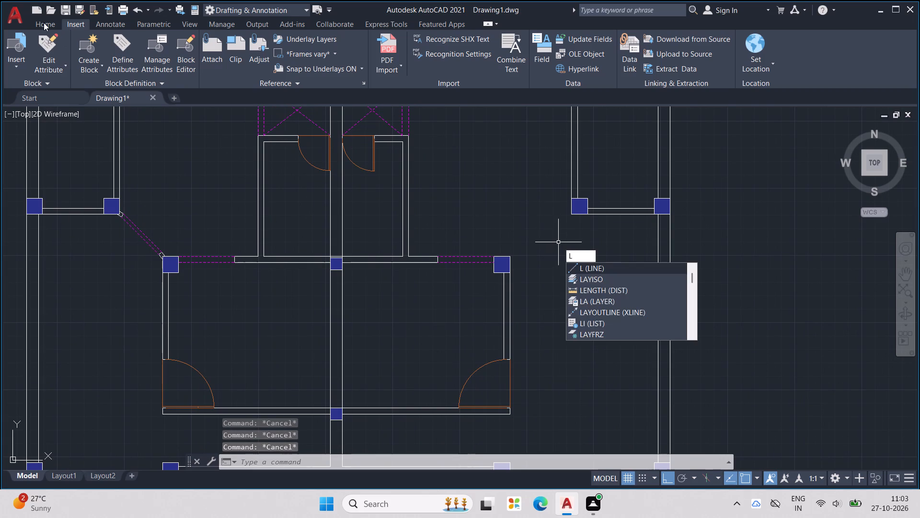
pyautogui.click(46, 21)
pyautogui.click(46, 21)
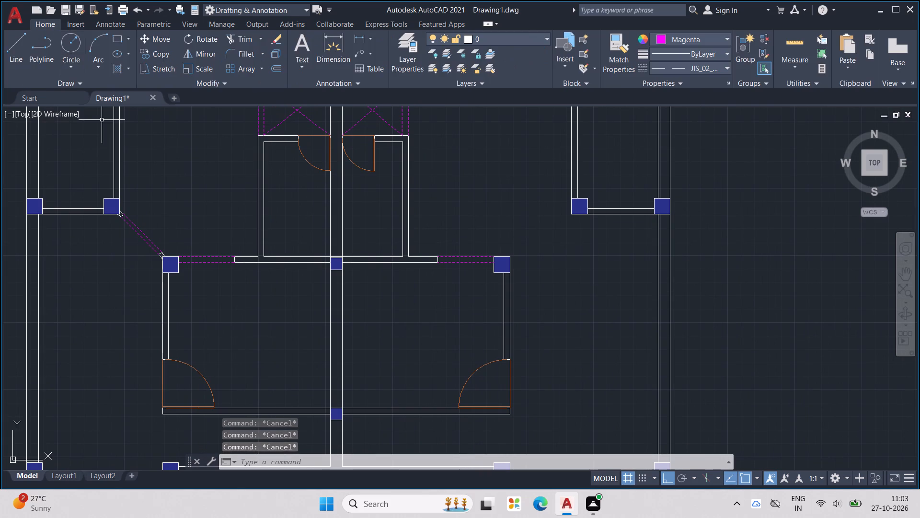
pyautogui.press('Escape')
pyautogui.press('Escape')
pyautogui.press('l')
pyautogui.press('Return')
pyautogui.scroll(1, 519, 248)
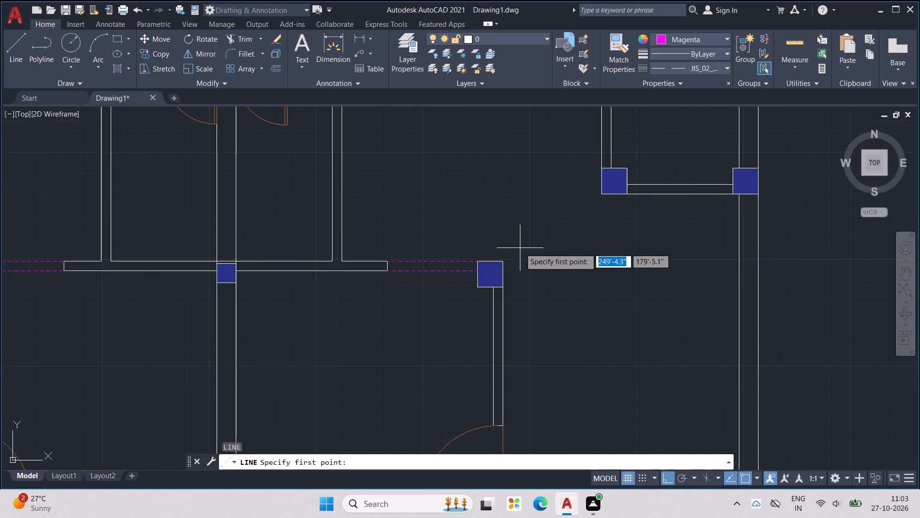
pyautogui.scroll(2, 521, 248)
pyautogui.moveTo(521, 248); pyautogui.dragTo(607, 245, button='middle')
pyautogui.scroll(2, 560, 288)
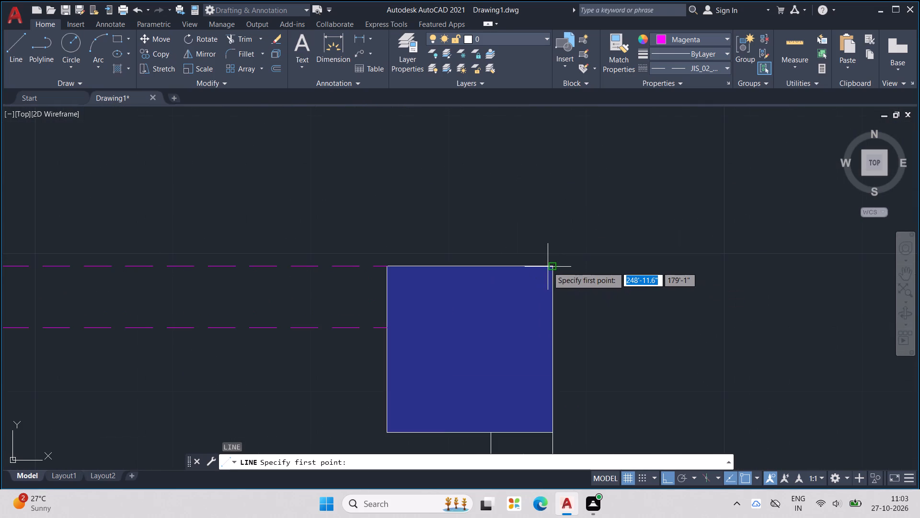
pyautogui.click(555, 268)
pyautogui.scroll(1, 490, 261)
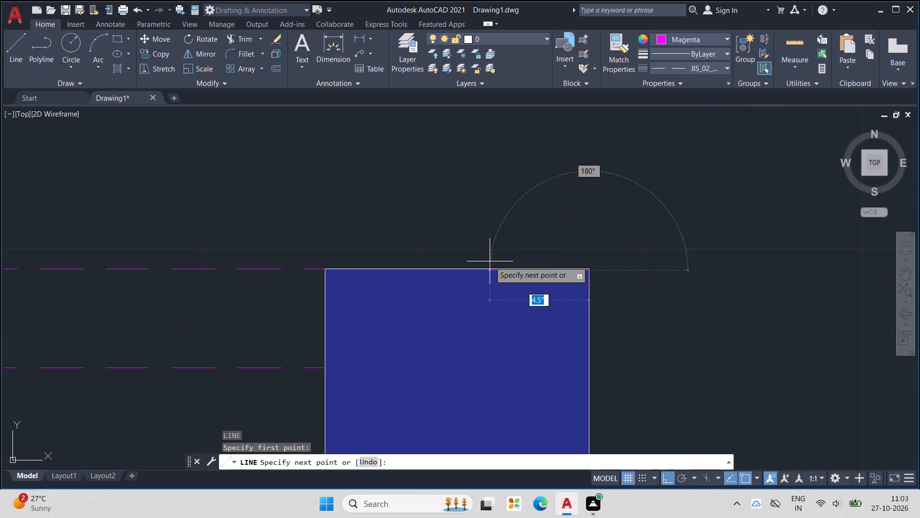
# Set both the current object colour and the current linetype to ByLayer.
pyautogui.click(722, 36)
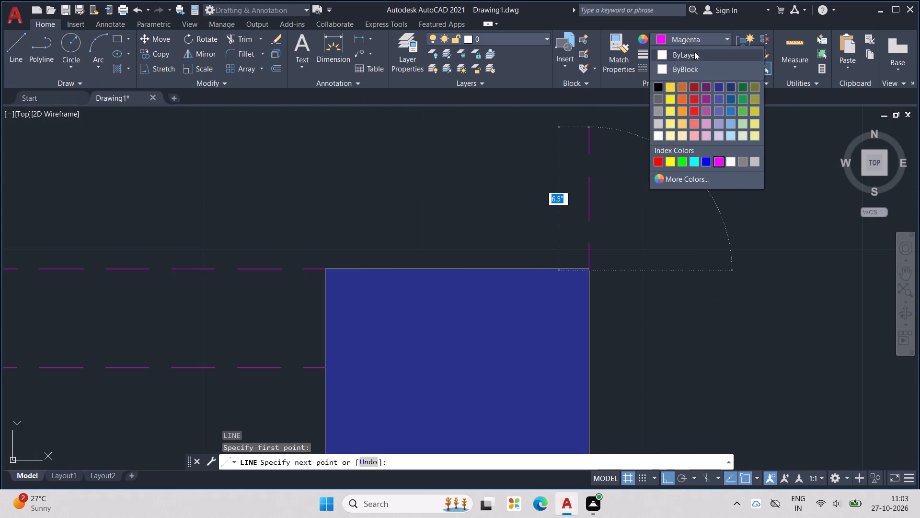
pyautogui.click(694, 52)
pyautogui.click(694, 52)
pyautogui.click(697, 51)
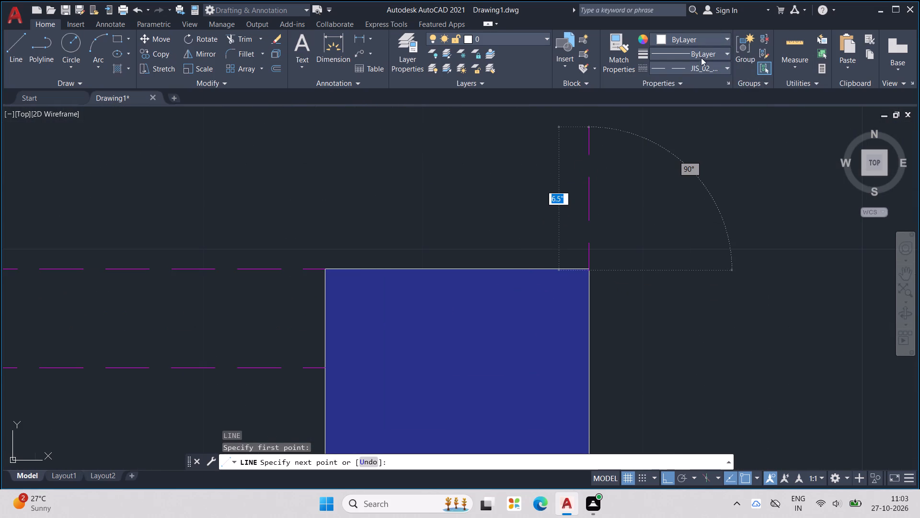
pyautogui.click(701, 64)
pyautogui.click(695, 80)
pyautogui.press('Escape')
pyautogui.press('Escape')
pyautogui.press('Escape')
pyautogui.press('Escape')
pyautogui.press('Escape')
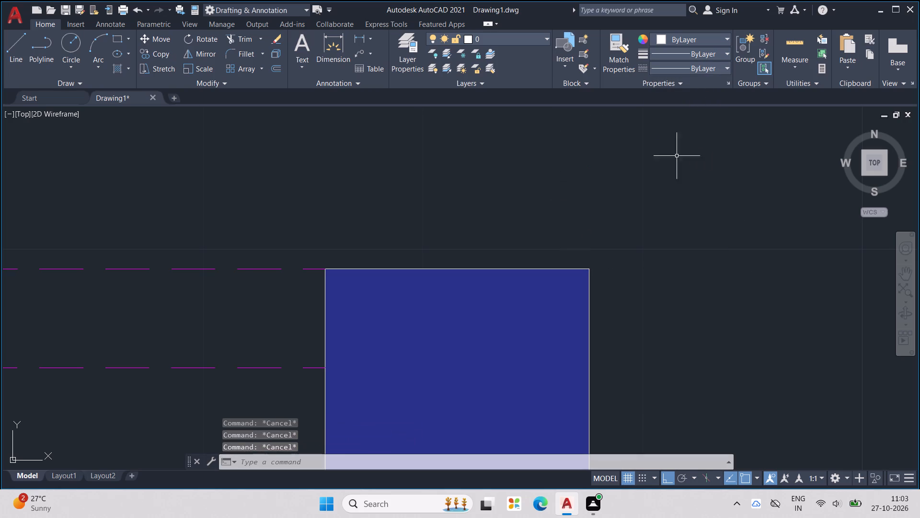
pyautogui.press('Escape')
pyautogui.press('Escape')
pyautogui.press('Escape')
pyautogui.press('Escape')
# Draw a line from the lower east-side column's northeast corner 2" west along its top edge, then about 3" straight up.
pyautogui.press('l')
pyautogui.press('Return')
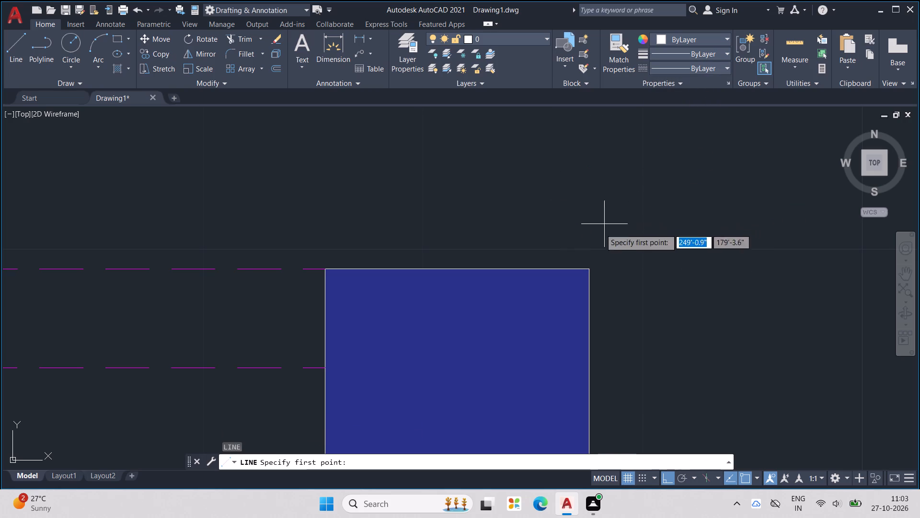
pyautogui.click(591, 270)
pyautogui.write('2"')
pyautogui.press('Return')
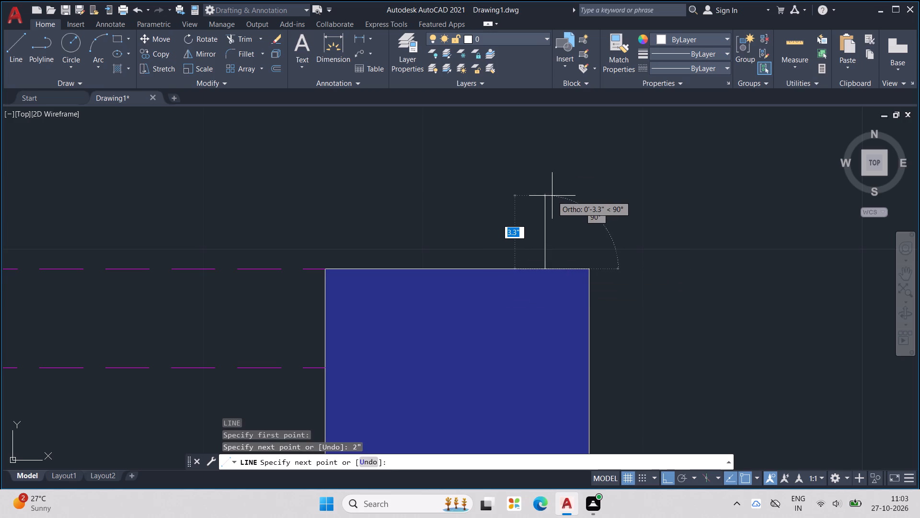
pyautogui.click(558, 193)
pyautogui.press('Escape')
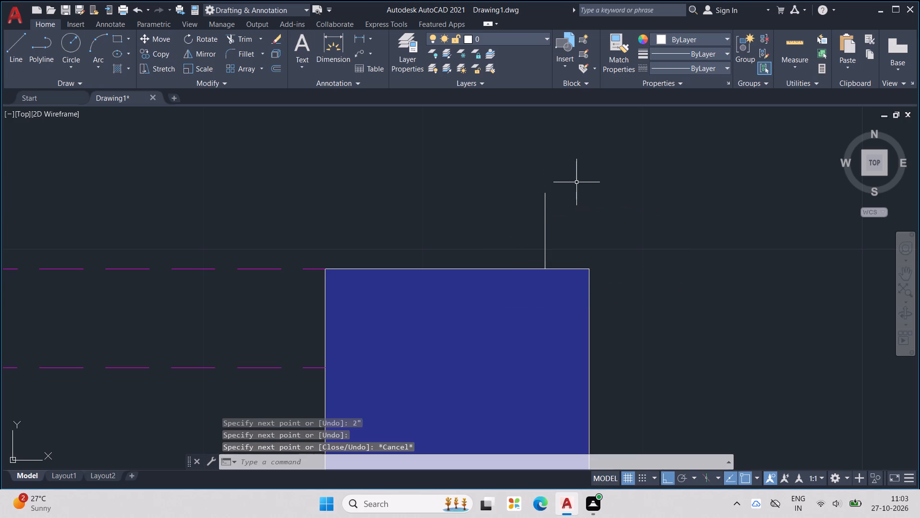
pyautogui.press('Escape')
# Draw a line from the same northeast corner 2" down the column's east face, then about 2" outward to the east.
pyautogui.press('l')
pyautogui.press('Return')
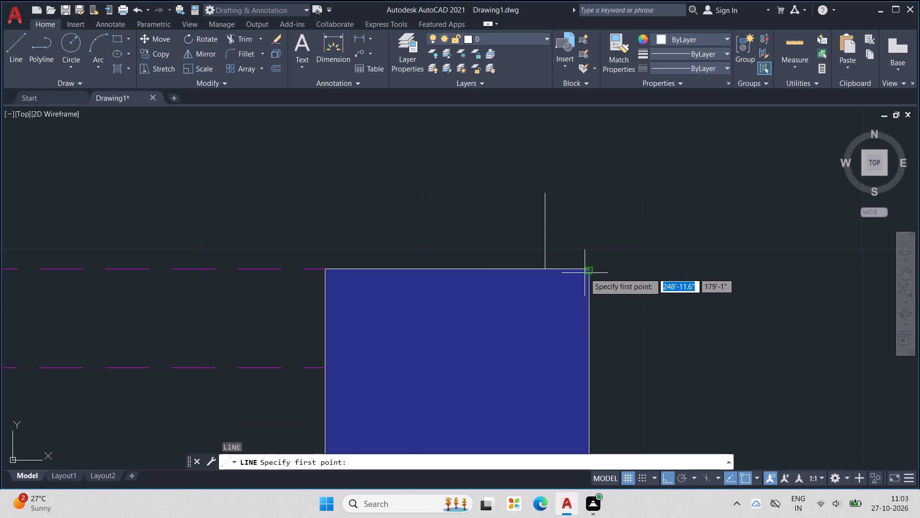
pyautogui.scroll(2, 590, 269)
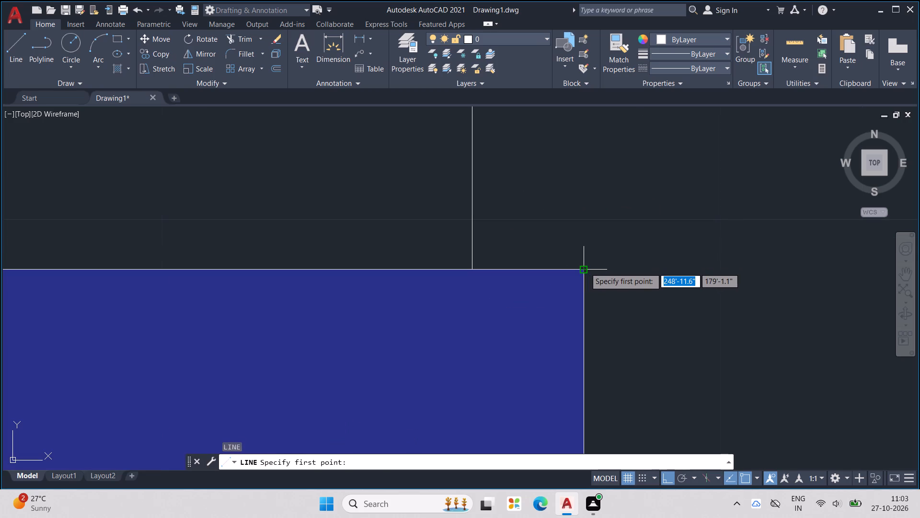
pyautogui.click(585, 268)
pyautogui.write('2"')
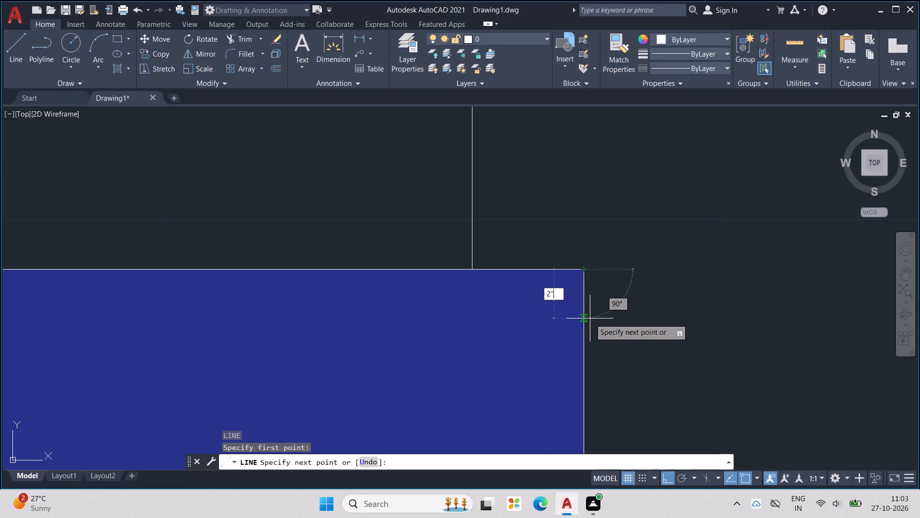
pyautogui.press('Return')
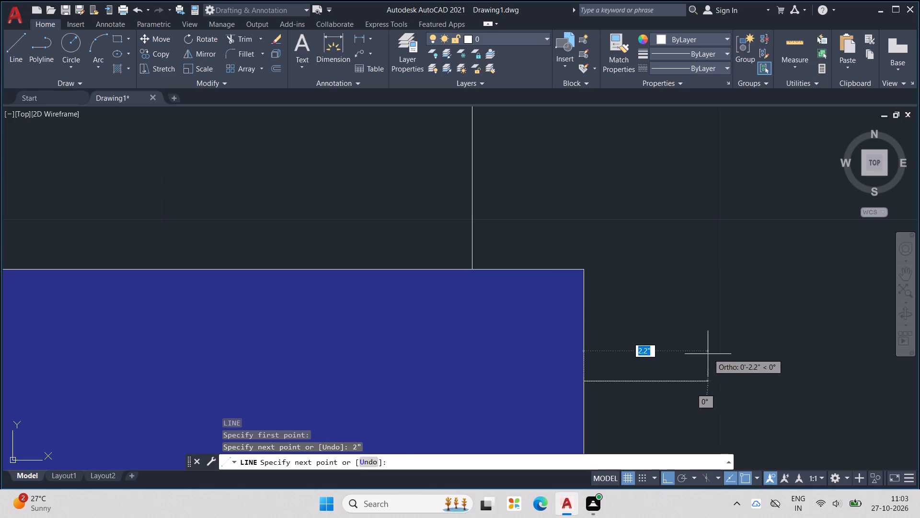
pyautogui.click(701, 356)
pyautogui.press('Escape')
pyautogui.scroll(-3, 705, 341)
pyautogui.press('Escape')
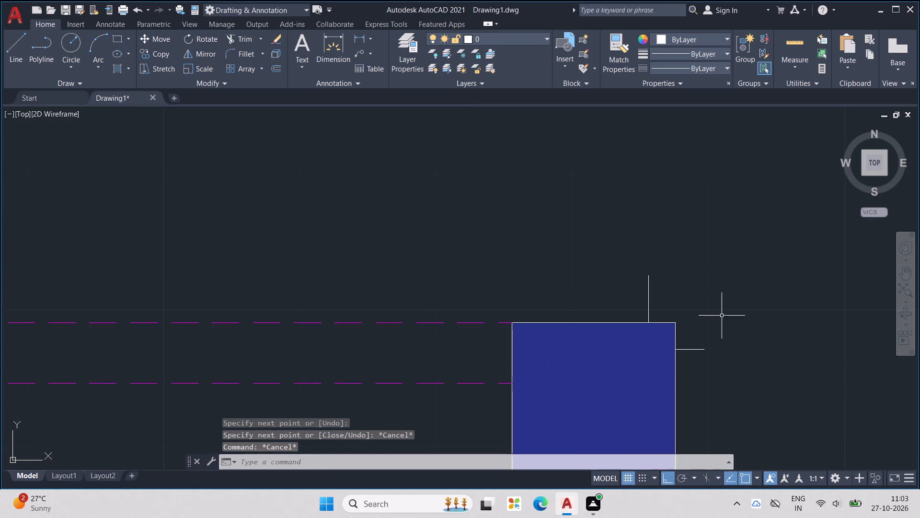
# Draw a line from the upper east-side column's southwest corner 2" east along its bottom edge, then a stub straight down.
pyautogui.moveTo(748, 310); pyautogui.dragTo(632, 350, button='middle')
pyautogui.press('Escape')
pyautogui.scroll(-3, 631, 339)
pyautogui.press('Escape')
pyautogui.press('Escape')
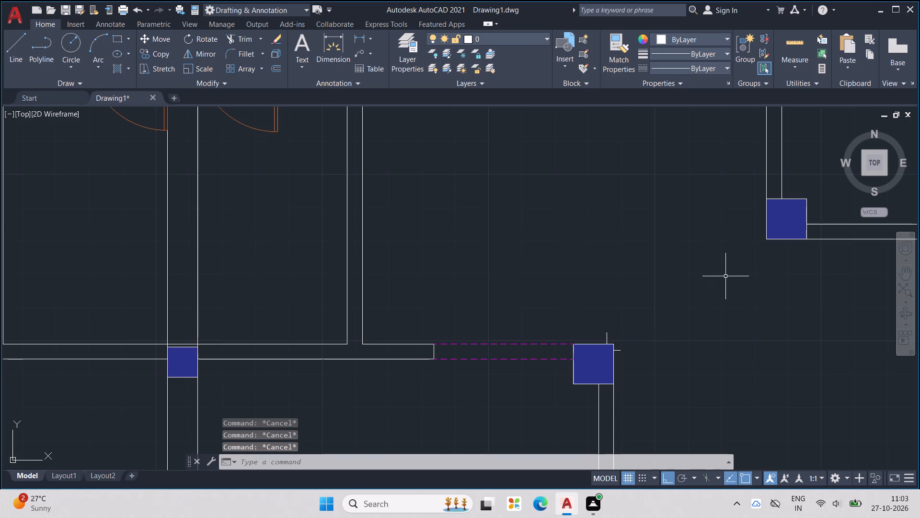
pyautogui.press('l')
pyautogui.press('Return')
pyautogui.scroll(2, 760, 249)
pyautogui.moveTo(760, 247); pyautogui.dragTo(585, 381, button='middle')
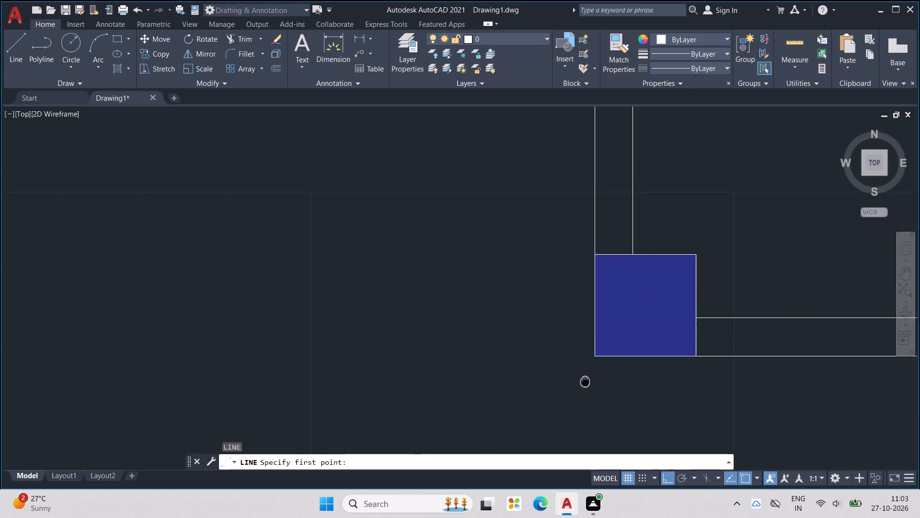
pyautogui.moveTo(585, 381); pyautogui.dragTo(585, 384, button='middle')
pyautogui.scroll(2, 596, 361)
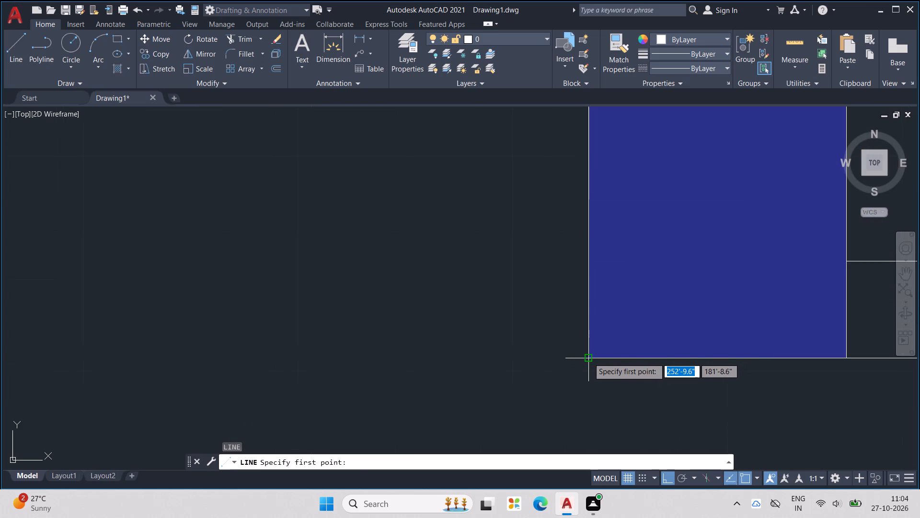
pyautogui.click(588, 358)
pyautogui.write('2"')
pyautogui.press('Return')
pyautogui.scroll(-2, 448, 331)
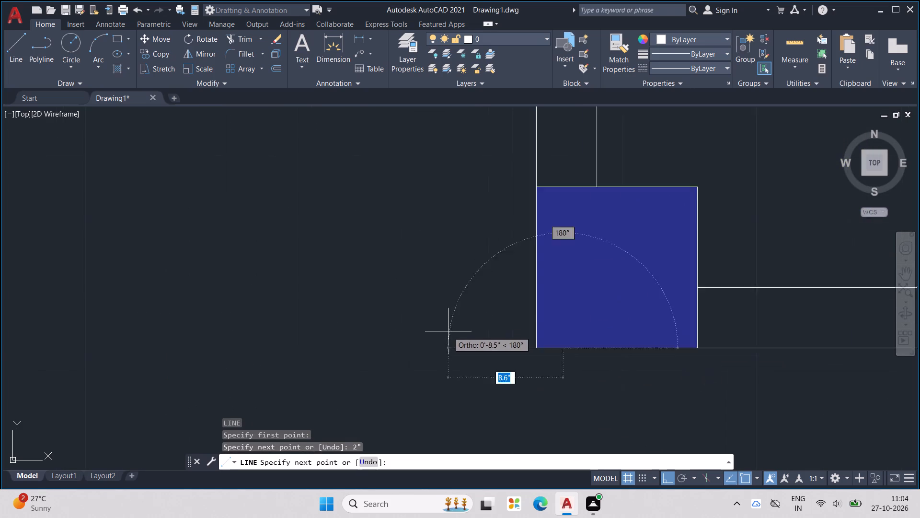
pyautogui.scroll(-1, 448, 332)
pyautogui.click(515, 386)
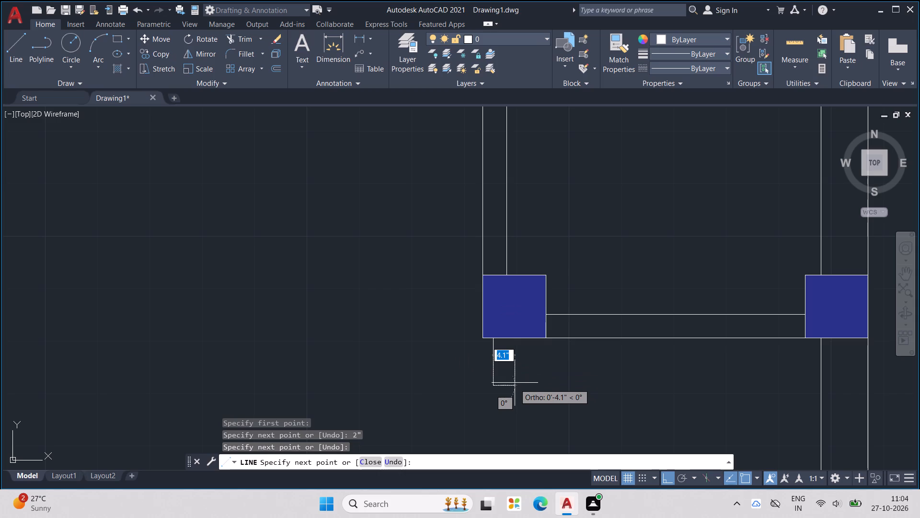
pyautogui.press('Escape')
pyautogui.press('Escape')
pyautogui.press('Escape')
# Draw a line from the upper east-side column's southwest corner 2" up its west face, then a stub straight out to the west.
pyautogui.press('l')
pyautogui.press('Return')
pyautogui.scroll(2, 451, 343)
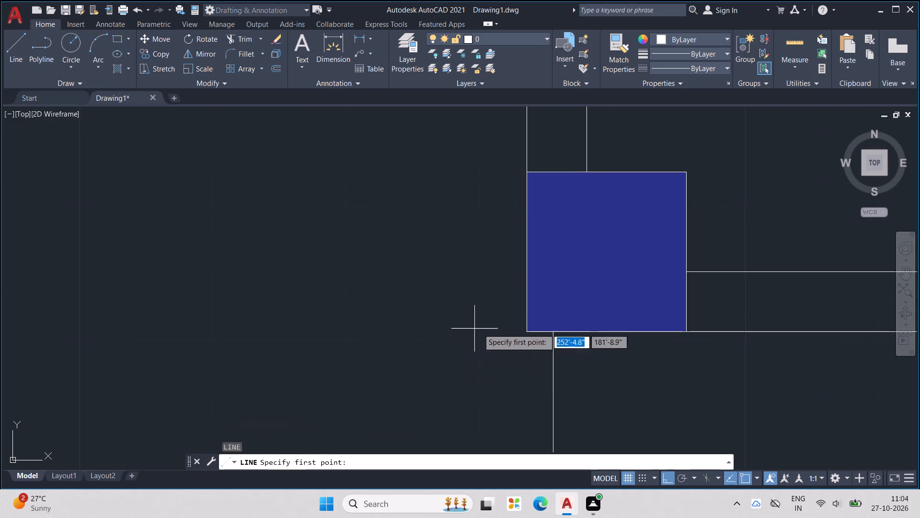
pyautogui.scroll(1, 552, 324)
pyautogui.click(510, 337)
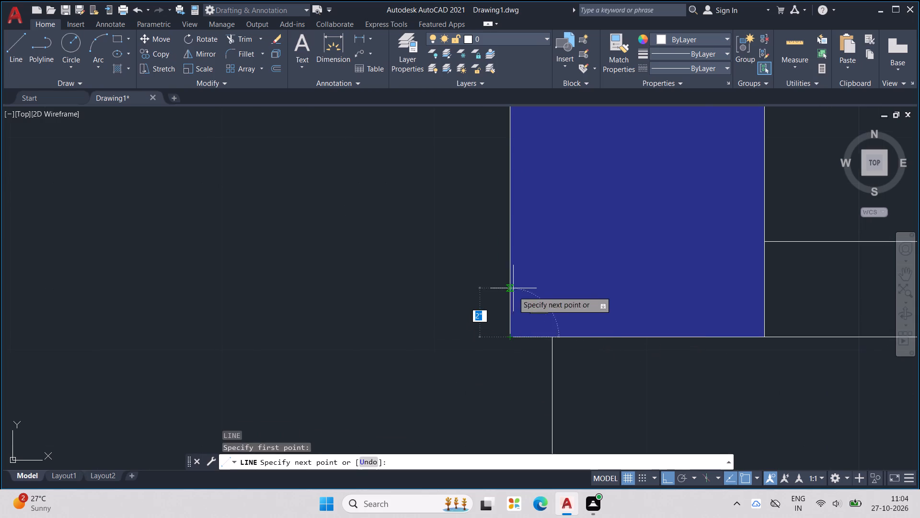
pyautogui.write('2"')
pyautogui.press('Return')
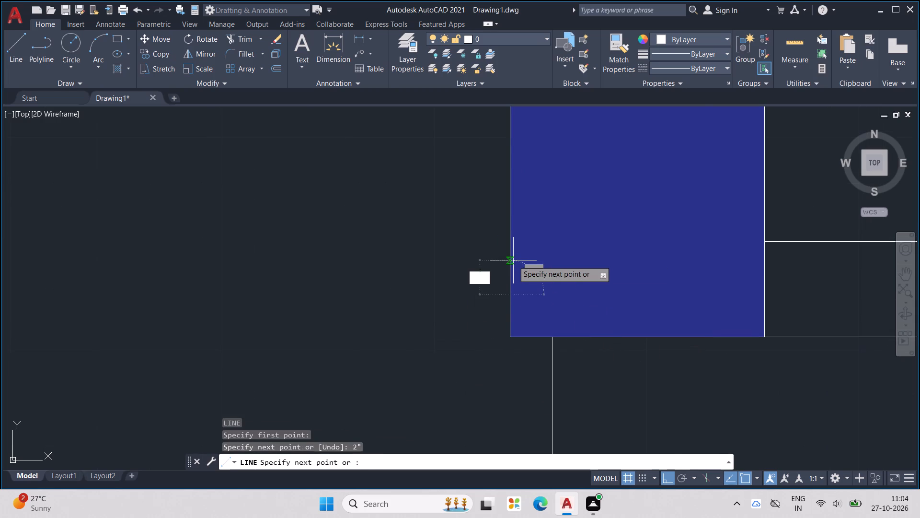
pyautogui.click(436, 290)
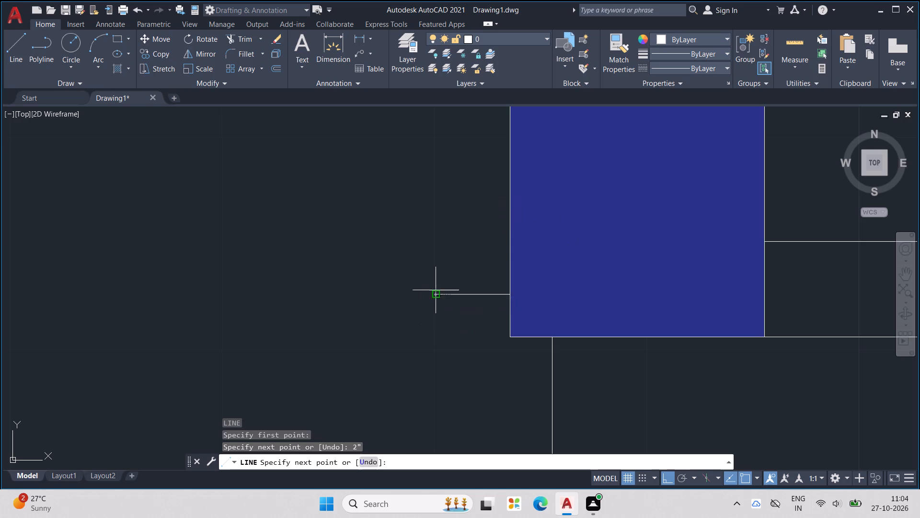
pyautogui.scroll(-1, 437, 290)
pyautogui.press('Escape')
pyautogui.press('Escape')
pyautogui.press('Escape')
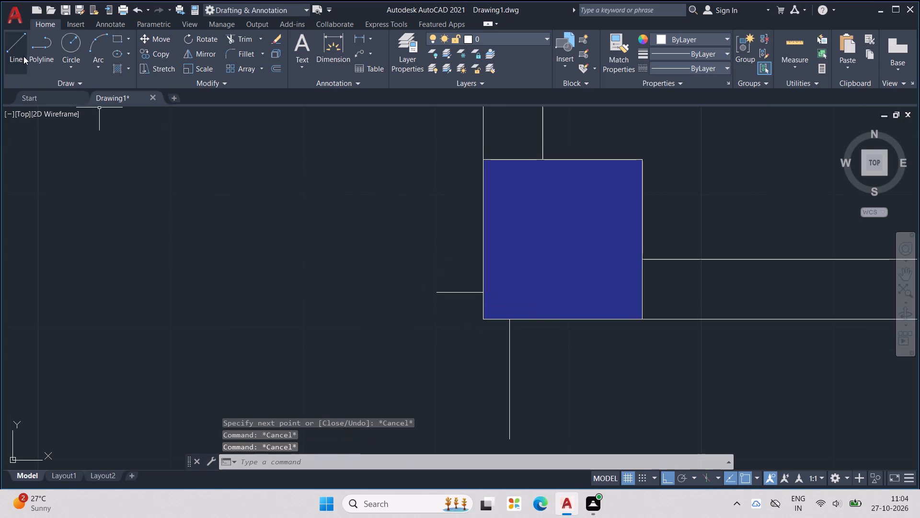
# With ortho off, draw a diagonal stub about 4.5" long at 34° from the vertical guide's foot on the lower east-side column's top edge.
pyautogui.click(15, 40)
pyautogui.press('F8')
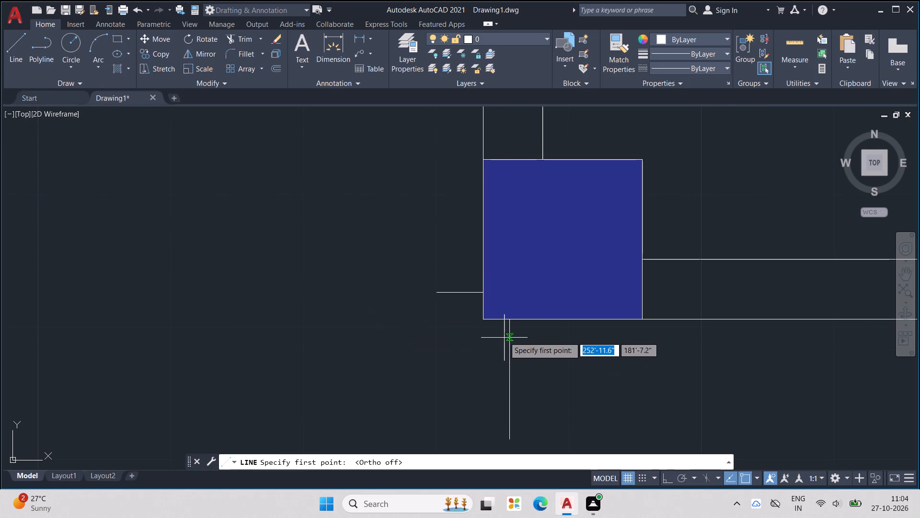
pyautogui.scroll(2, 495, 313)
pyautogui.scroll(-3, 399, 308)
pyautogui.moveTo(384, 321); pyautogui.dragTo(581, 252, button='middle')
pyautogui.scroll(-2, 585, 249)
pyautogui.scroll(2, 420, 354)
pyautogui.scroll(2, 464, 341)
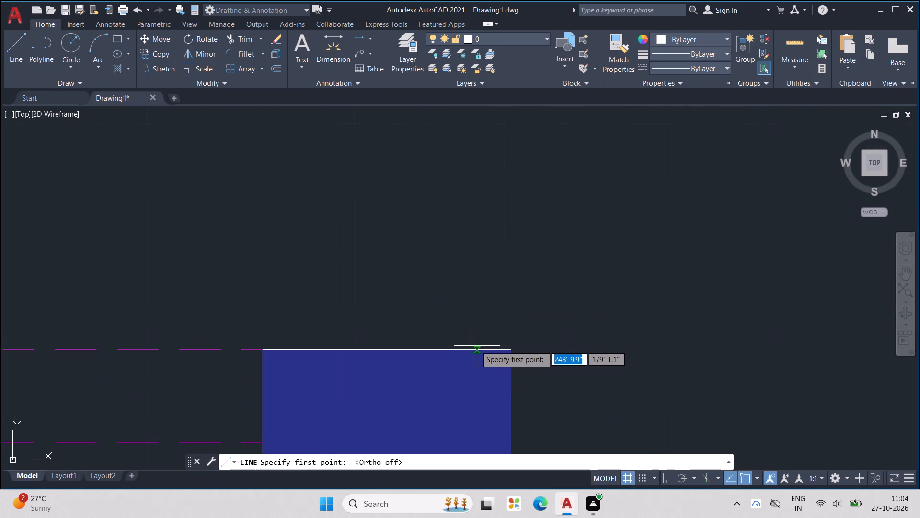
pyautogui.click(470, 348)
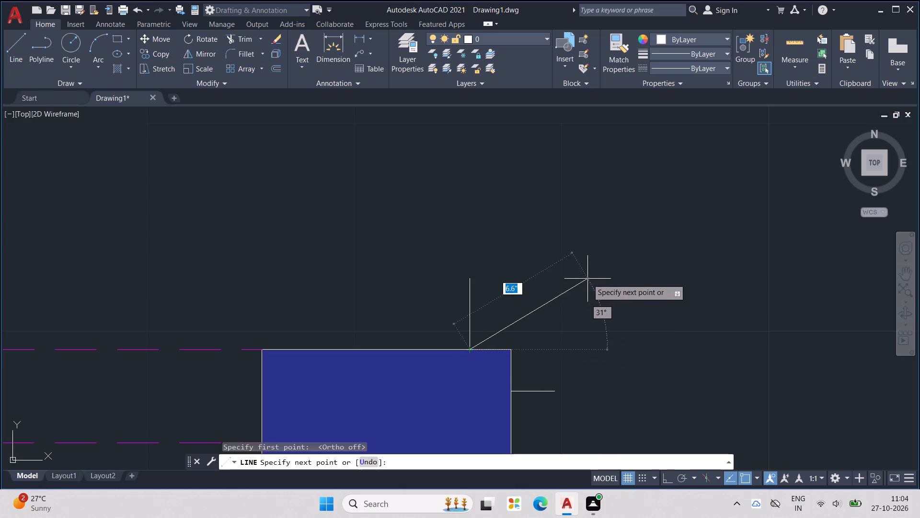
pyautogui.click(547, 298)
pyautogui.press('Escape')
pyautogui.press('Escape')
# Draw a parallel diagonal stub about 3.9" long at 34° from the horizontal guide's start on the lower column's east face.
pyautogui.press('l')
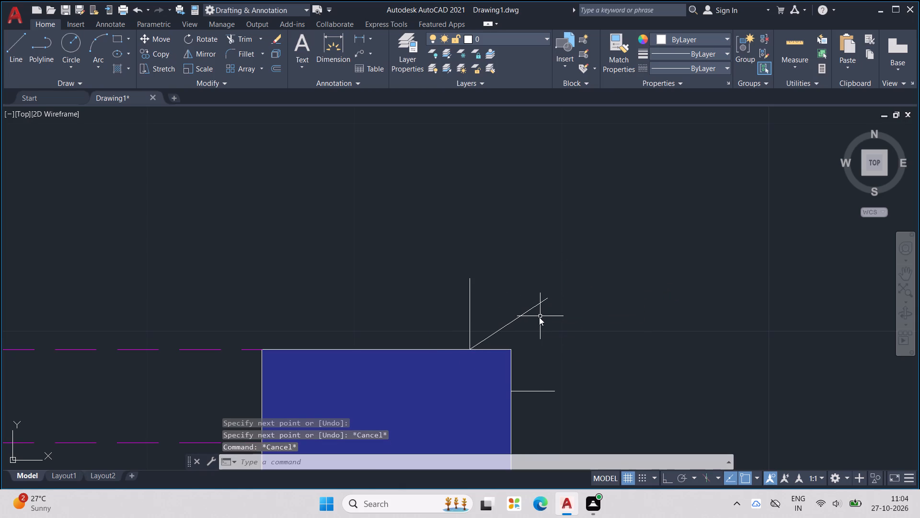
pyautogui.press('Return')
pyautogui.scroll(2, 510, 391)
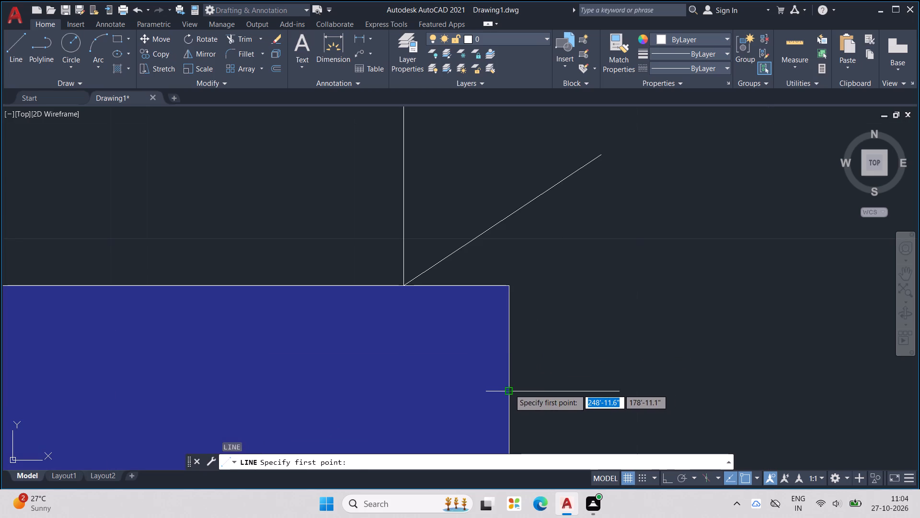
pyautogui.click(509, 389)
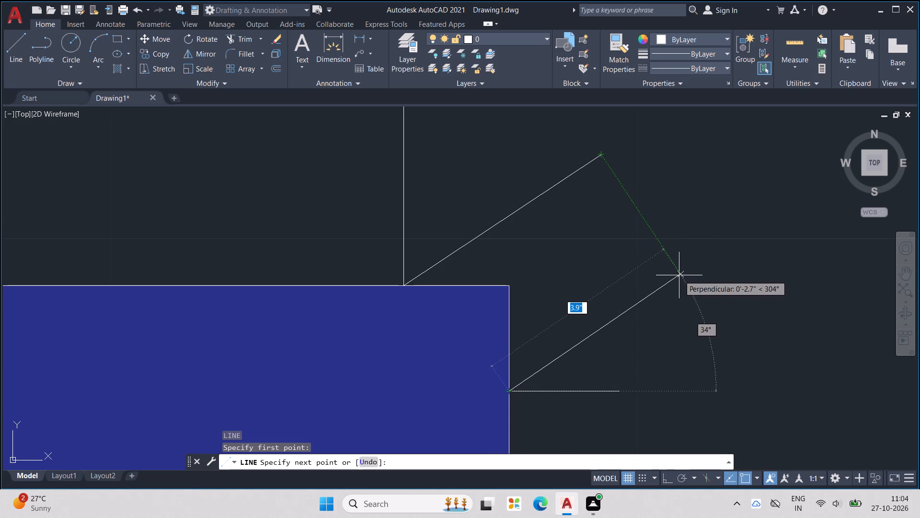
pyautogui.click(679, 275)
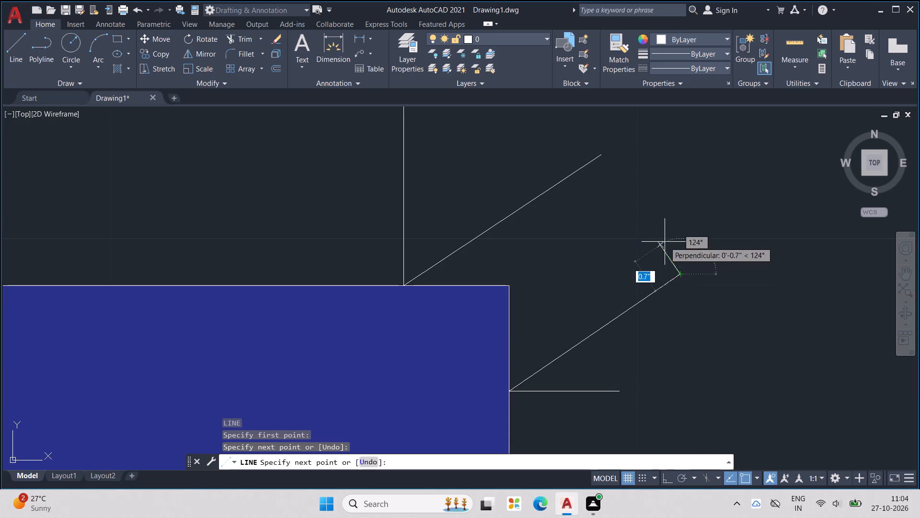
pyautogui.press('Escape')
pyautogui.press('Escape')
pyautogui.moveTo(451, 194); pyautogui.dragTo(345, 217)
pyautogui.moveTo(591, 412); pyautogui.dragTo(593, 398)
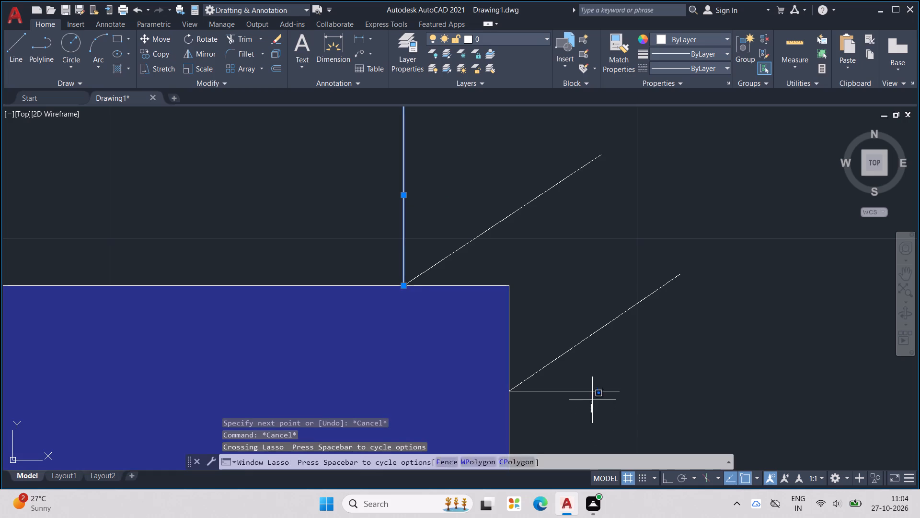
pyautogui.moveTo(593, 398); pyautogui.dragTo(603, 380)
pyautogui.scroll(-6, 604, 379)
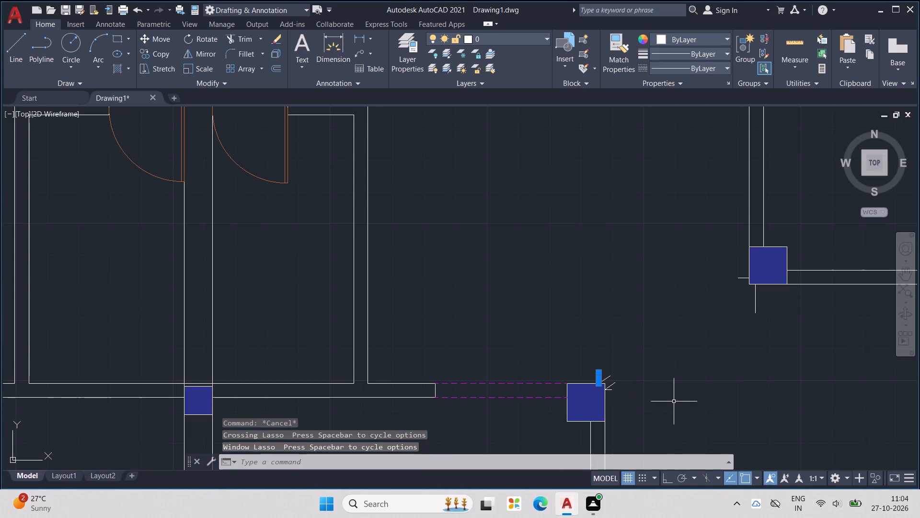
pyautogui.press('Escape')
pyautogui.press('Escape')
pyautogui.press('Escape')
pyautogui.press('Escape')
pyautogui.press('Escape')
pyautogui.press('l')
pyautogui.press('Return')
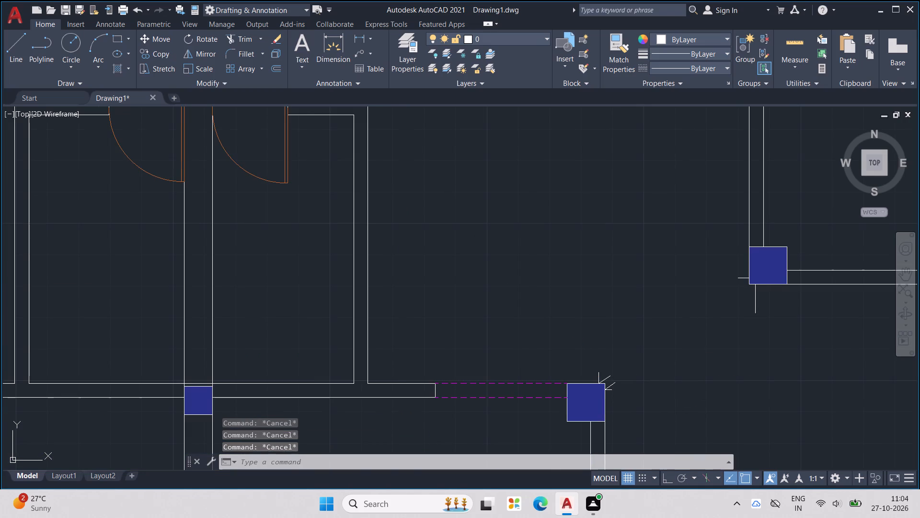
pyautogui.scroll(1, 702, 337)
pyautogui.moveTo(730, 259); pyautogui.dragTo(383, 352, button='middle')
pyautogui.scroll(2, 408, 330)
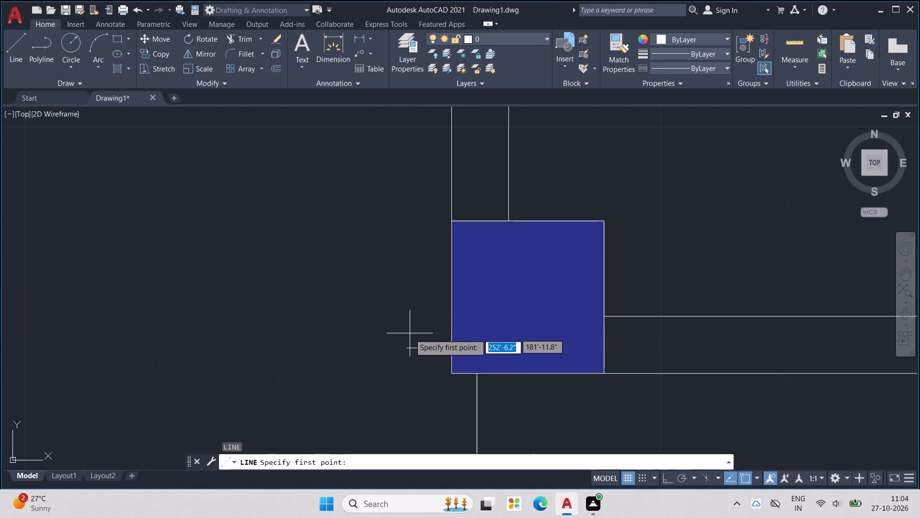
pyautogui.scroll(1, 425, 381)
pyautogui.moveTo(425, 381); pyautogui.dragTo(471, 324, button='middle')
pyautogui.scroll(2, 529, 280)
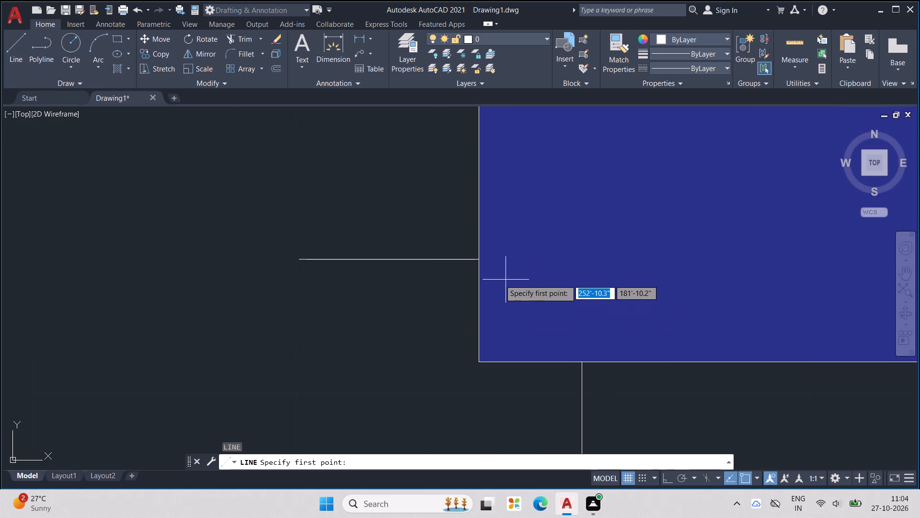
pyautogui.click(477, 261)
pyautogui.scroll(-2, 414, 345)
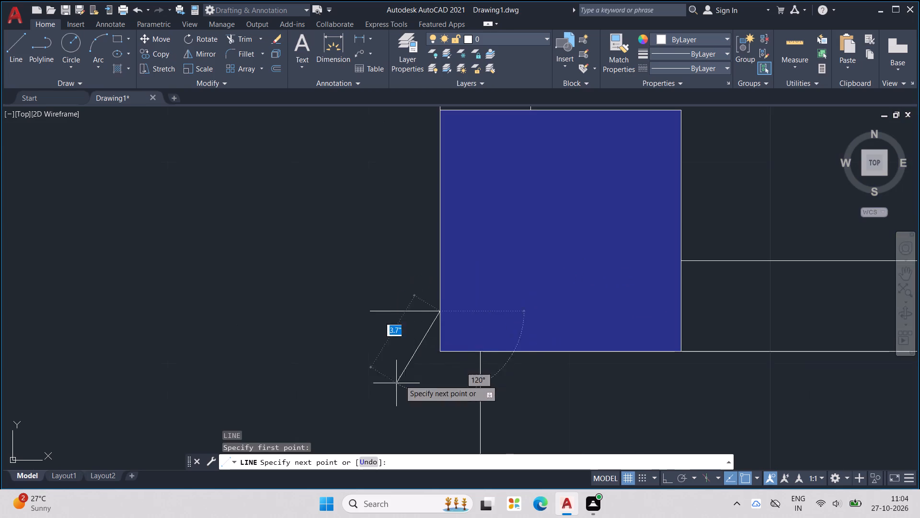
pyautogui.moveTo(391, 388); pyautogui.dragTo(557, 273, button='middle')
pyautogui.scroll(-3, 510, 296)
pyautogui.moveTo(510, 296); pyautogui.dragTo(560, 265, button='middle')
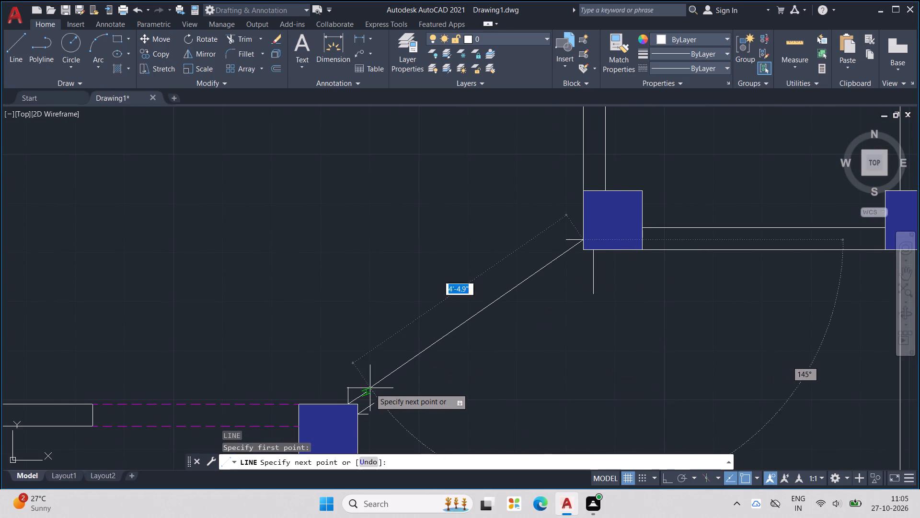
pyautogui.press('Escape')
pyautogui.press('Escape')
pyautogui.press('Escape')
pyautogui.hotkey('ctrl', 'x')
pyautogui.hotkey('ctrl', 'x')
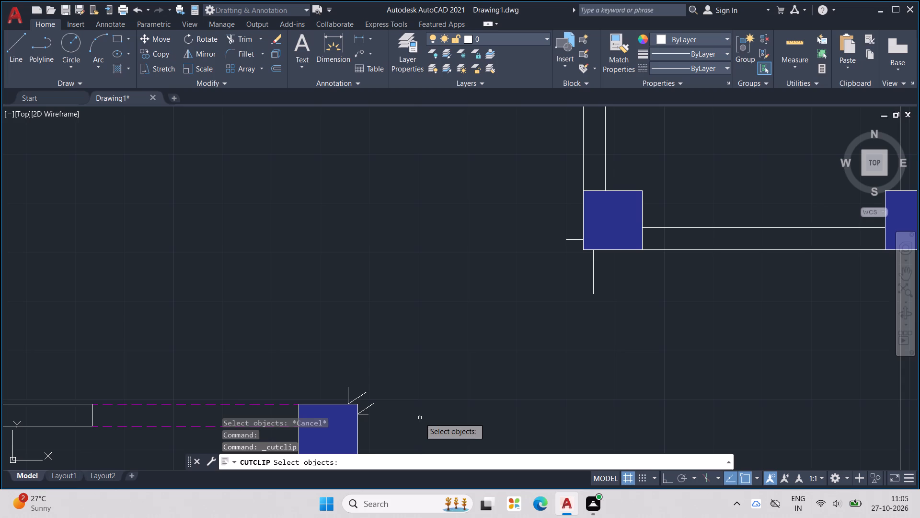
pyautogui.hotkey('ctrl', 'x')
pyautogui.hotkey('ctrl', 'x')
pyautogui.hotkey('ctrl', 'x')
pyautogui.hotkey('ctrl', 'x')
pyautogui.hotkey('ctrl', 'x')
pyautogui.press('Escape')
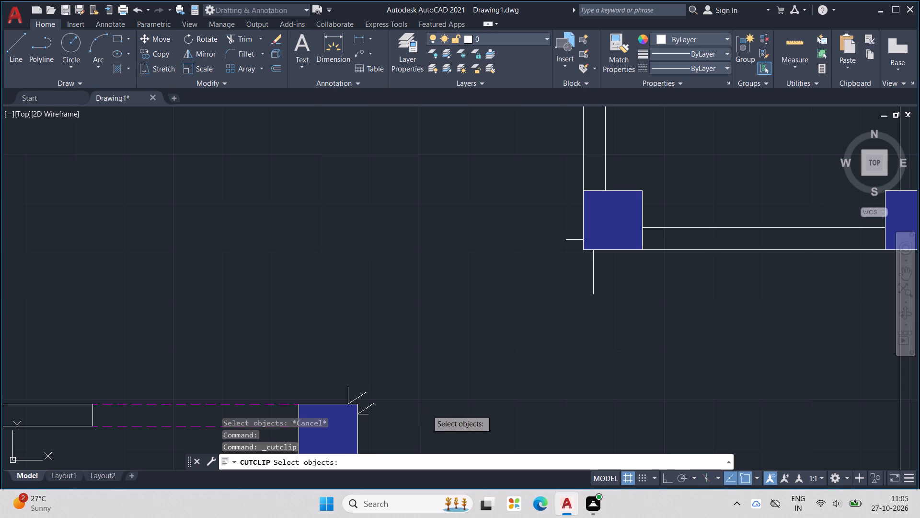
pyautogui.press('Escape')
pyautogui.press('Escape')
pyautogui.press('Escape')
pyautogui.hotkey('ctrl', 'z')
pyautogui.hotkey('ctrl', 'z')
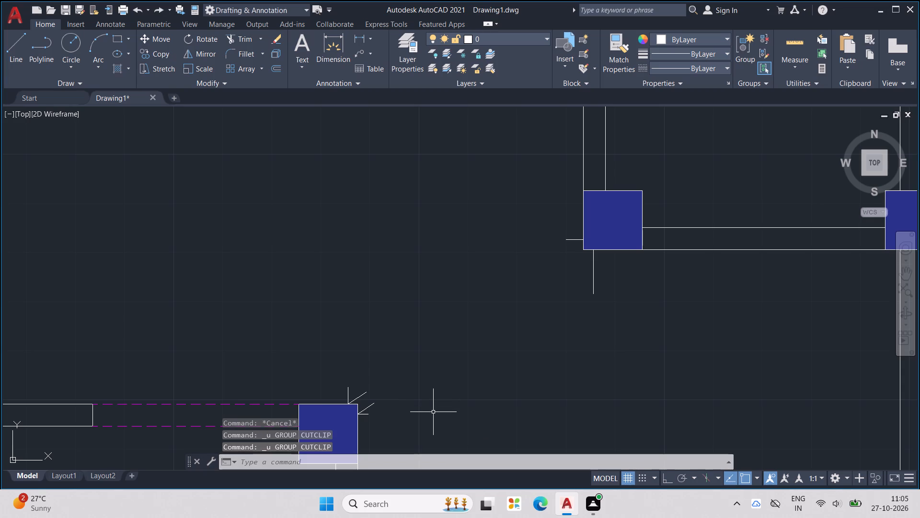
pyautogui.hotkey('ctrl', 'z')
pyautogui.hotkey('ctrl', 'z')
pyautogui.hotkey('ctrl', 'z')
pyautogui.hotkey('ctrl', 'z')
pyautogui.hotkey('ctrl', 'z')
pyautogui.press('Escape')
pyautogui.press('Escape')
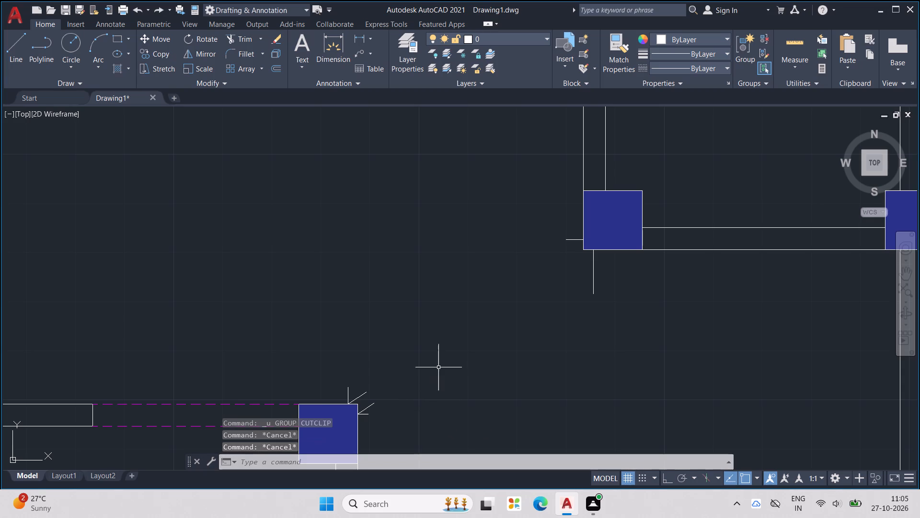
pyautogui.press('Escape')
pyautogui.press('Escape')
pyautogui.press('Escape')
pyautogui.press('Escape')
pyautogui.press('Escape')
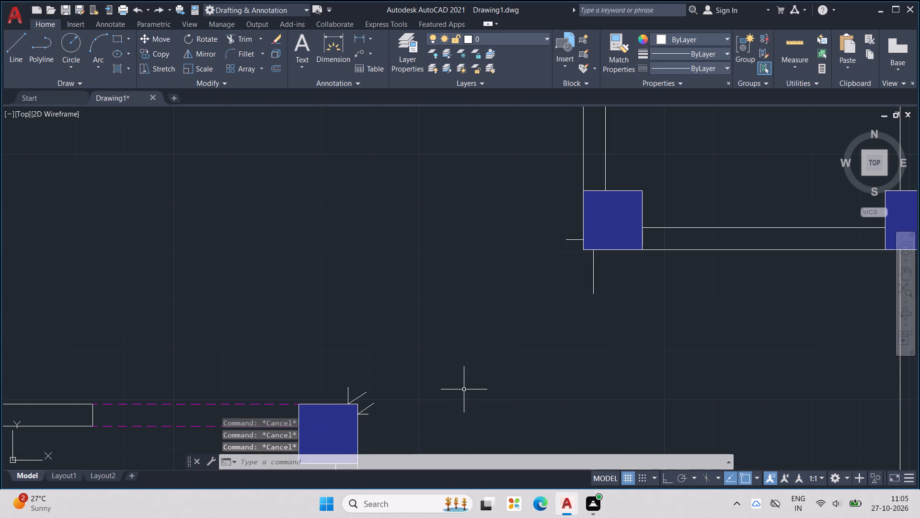
# Undo all the 2" corner guide lines and diagonal stubs drawn at both east-side columns.
pyautogui.hotkey('ctrl', 'z')
pyautogui.hotkey('ctrl', 'z')
pyautogui.hotkey('ctrl', 'z')
pyautogui.hotkey('ctrl', 'z')
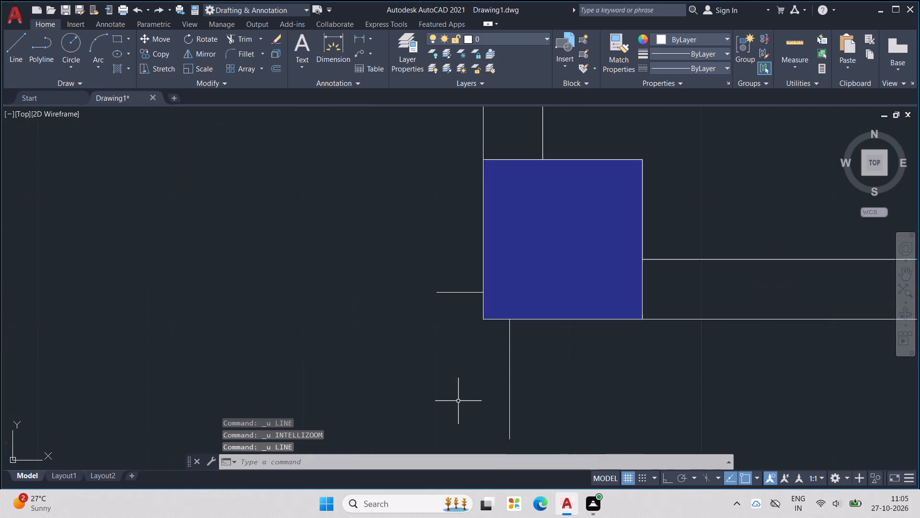
pyautogui.hotkey('ctrl', 'z')
pyautogui.hotkey('ctrl', 'z')
pyautogui.hotkey('ctrl', 'z')
pyautogui.hotkey('ctrl', 'z')
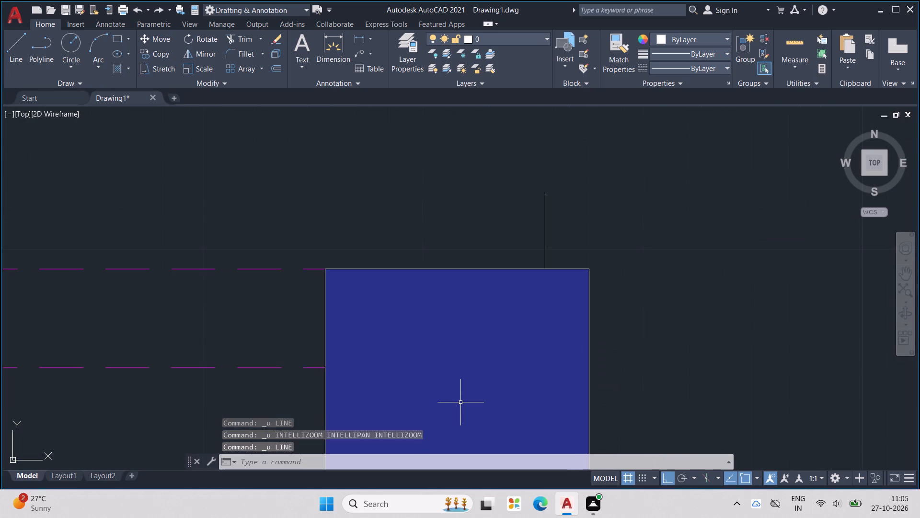
pyautogui.hotkey('ctrl', 'z')
pyautogui.scroll(-3, 471, 394)
pyautogui.press('Escape')
pyautogui.press('Escape')
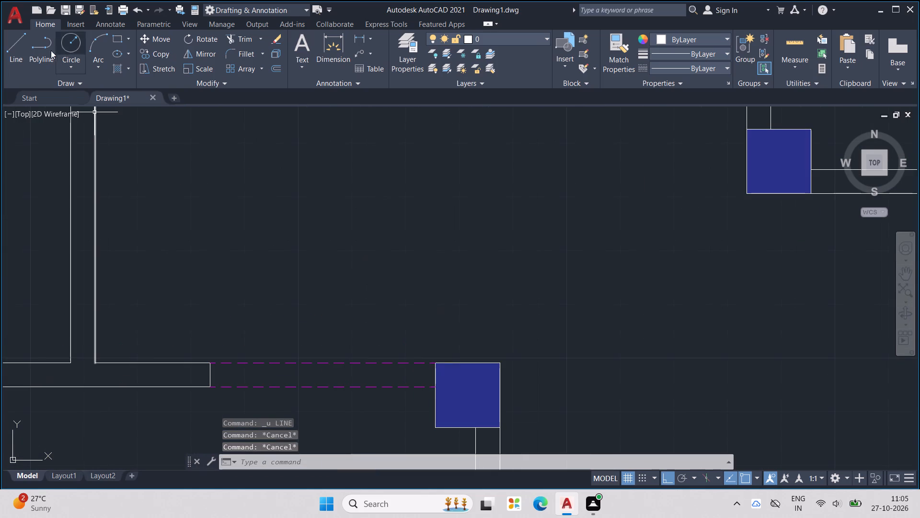
# Draw a diagonal line from the lower column's top edge near its northeast corner to the upper column's west face near its southwest corner.
pyautogui.click(14, 43)
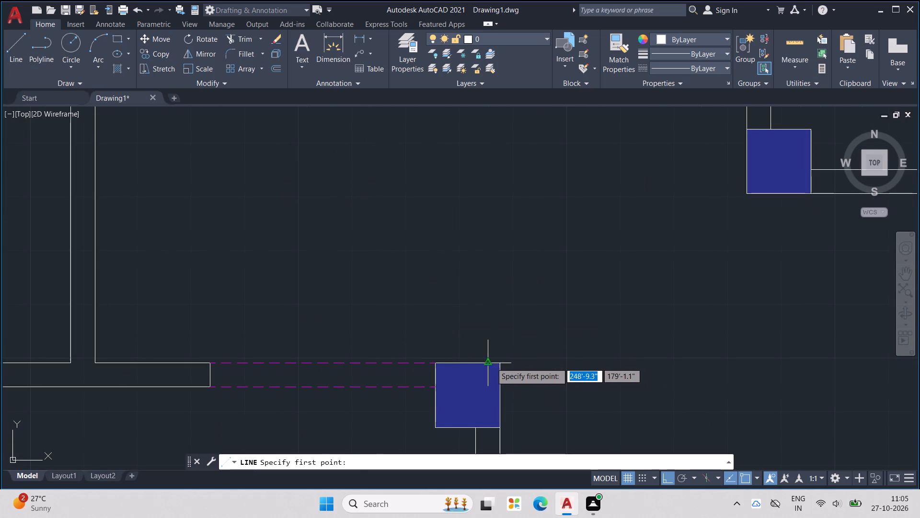
pyautogui.click(491, 363)
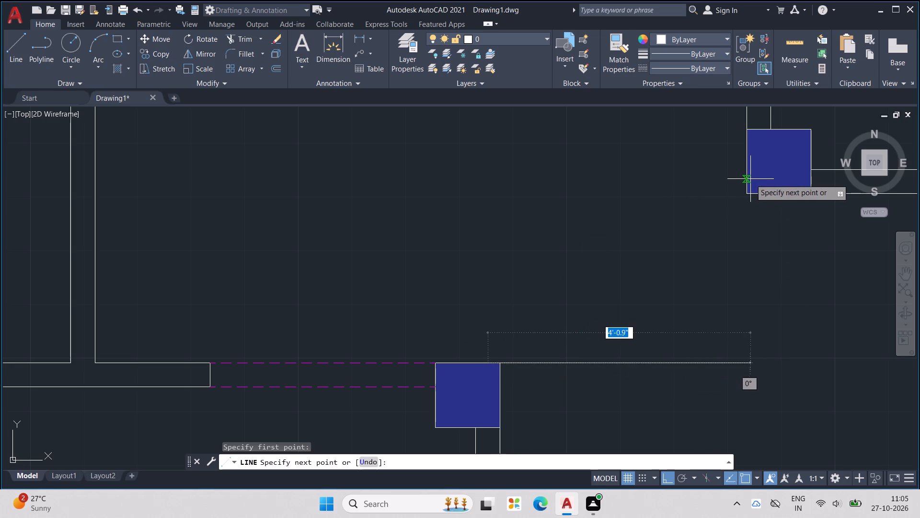
pyautogui.click(747, 180)
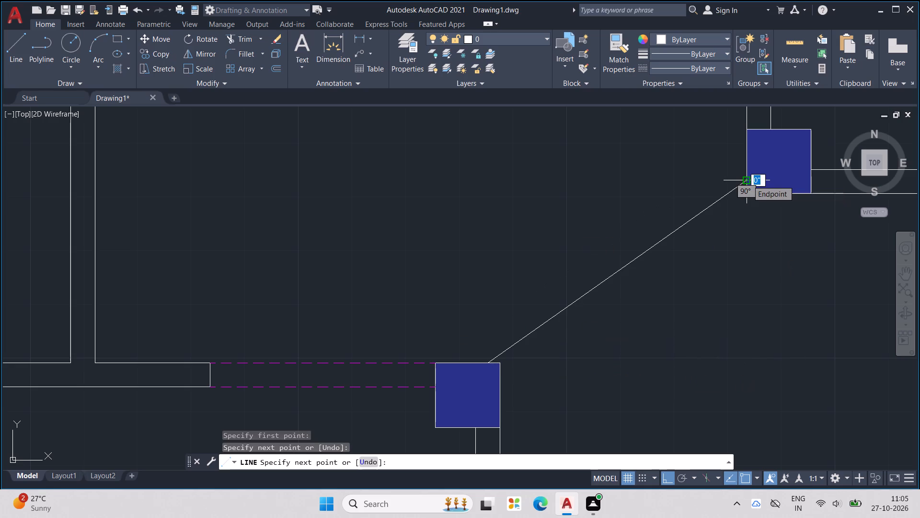
pyautogui.press('Escape')
pyautogui.press('Escape')
pyautogui.press('Escape')
# Draw a second diagonal line from the lower column's east face near its northeast corner to the upper column's southwest corner.
pyautogui.press('l')
pyautogui.press('Return')
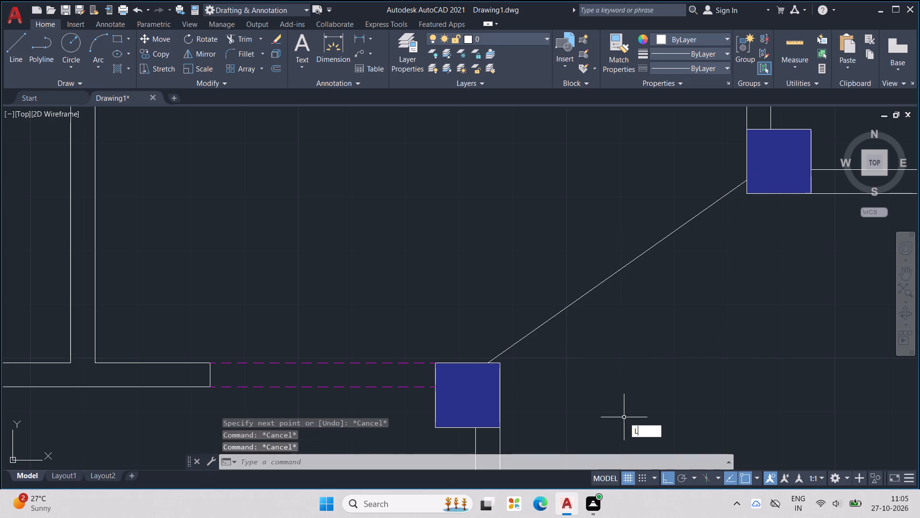
pyautogui.scroll(1, 502, 373)
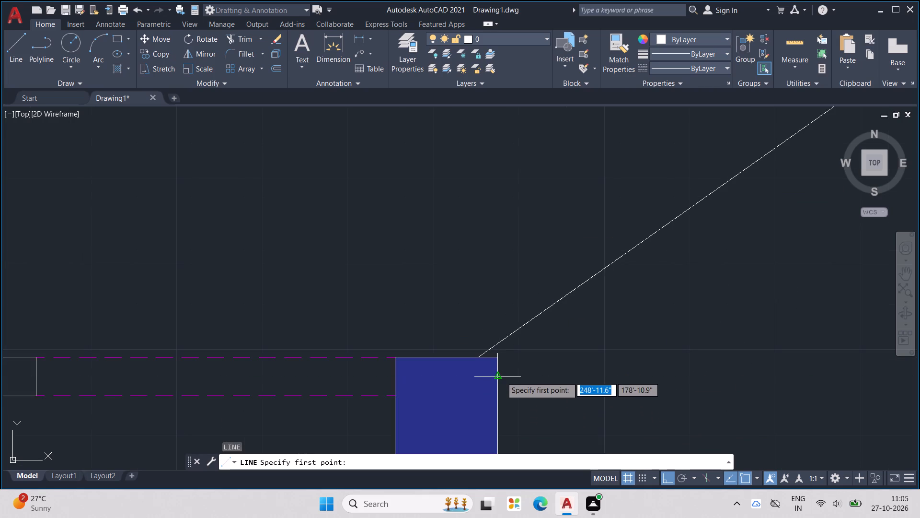
pyautogui.click(501, 376)
pyautogui.scroll(-2, 577, 341)
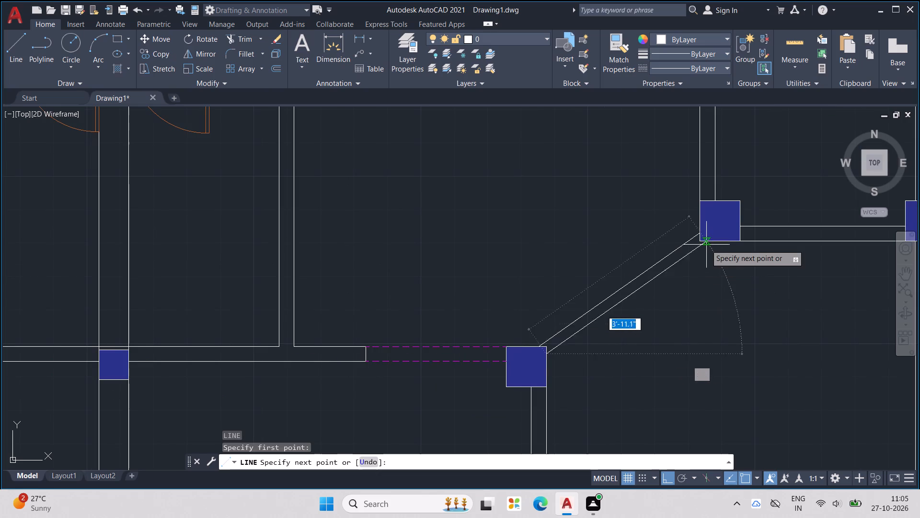
pyautogui.scroll(2, 710, 241)
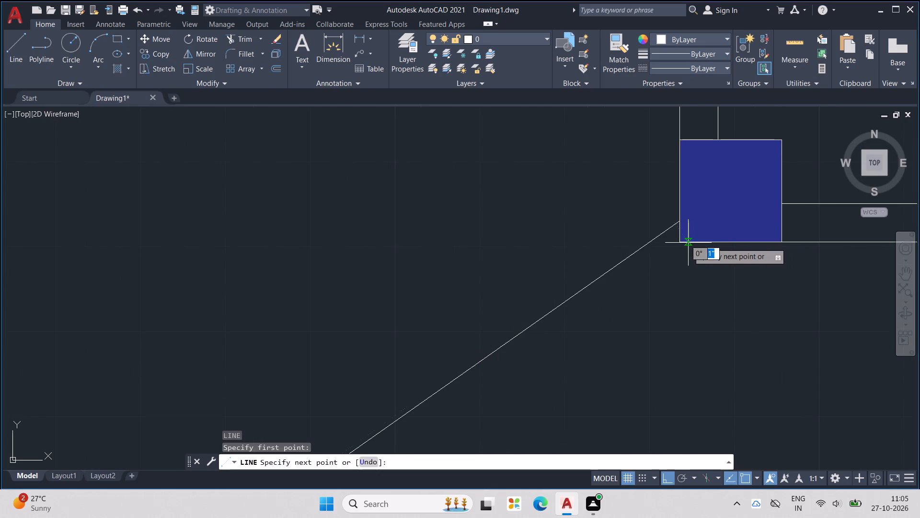
pyautogui.scroll(-2, 694, 244)
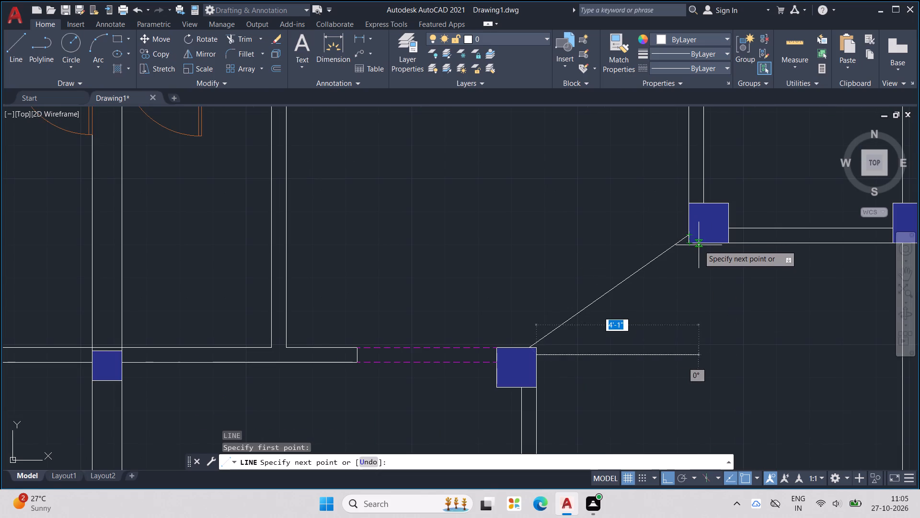
pyautogui.click(694, 247)
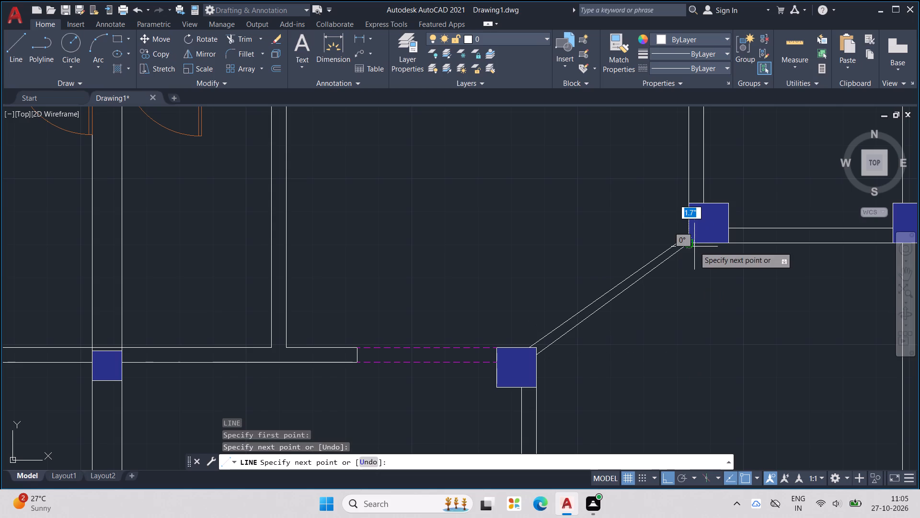
pyautogui.press('Escape')
pyautogui.press('Escape')
pyautogui.press('Escape')
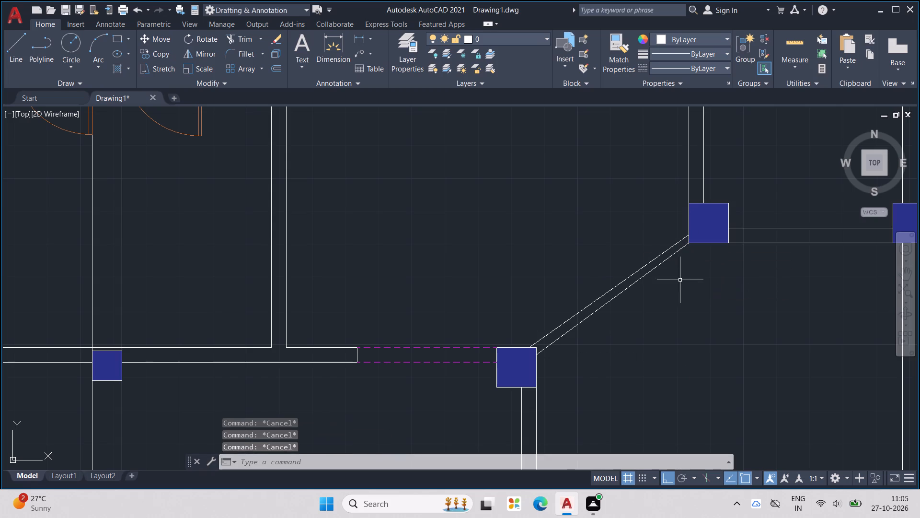
pyautogui.press('Escape')
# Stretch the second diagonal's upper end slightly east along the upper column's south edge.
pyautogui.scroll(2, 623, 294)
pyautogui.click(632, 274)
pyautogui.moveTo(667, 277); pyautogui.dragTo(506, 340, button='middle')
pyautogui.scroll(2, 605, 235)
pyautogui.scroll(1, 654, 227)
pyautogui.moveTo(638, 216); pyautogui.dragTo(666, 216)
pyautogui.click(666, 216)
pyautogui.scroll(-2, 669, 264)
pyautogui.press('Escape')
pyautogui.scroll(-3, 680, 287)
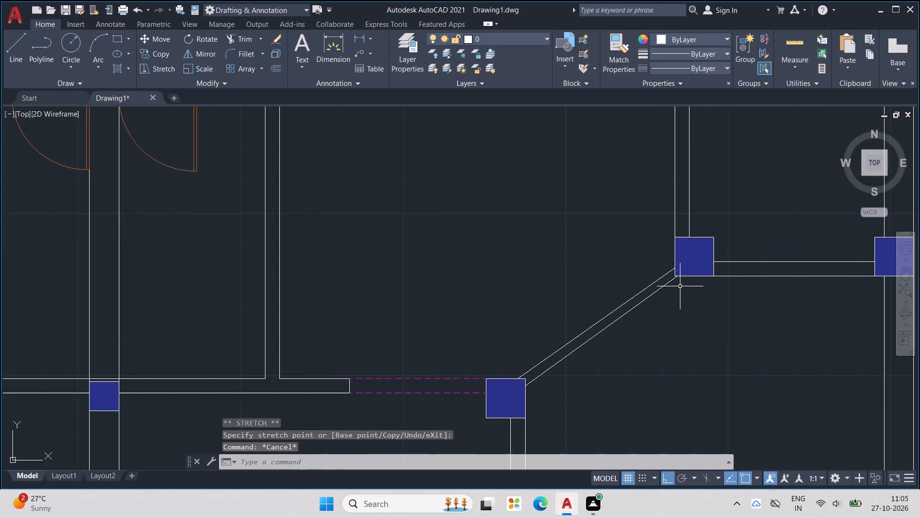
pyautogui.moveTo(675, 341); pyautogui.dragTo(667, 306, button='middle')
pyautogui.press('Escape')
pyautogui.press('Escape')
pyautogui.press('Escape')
# Measure the distance from the lower column's northeast corner down to the second diagonal's start on the east face.
pyautogui.scroll(1, 624, 300)
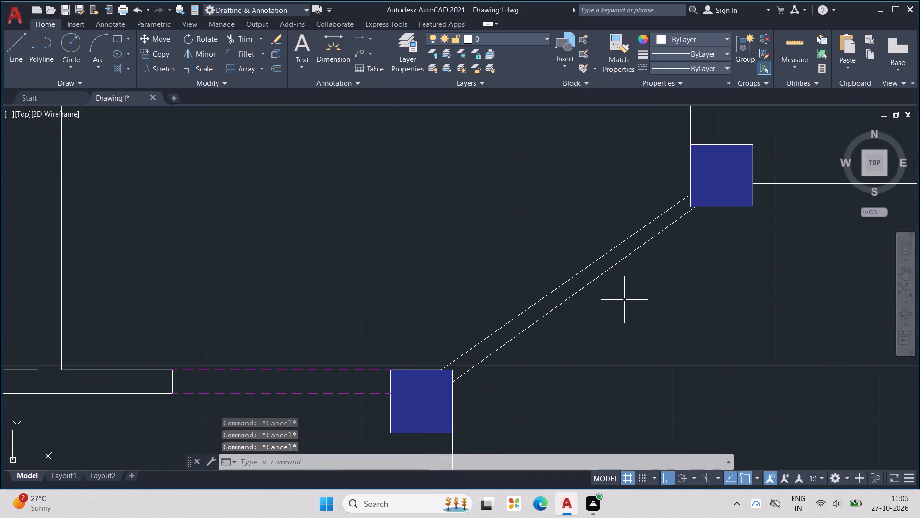
pyautogui.press('Escape')
pyautogui.press('Escape')
pyautogui.moveTo(628, 287); pyautogui.dragTo(610, 286, button='middle')
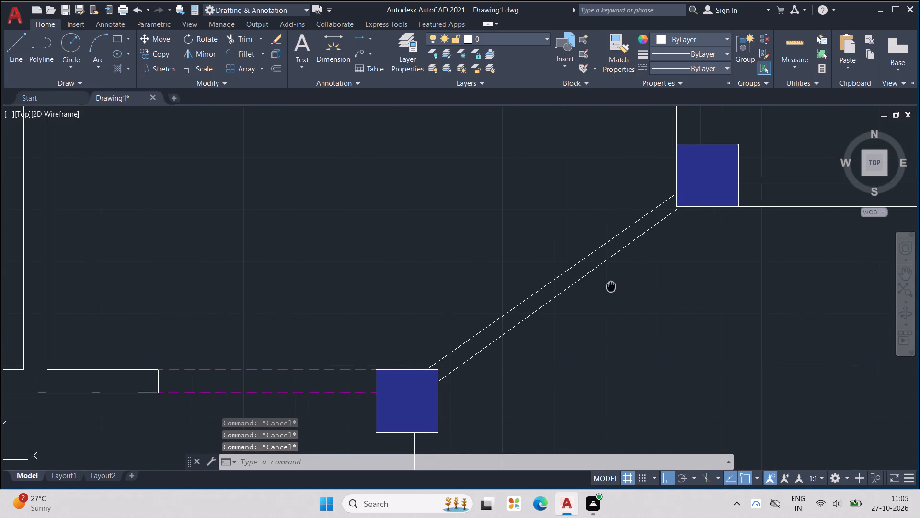
pyautogui.moveTo(610, 286); pyautogui.dragTo(637, 275, button='middle')
pyautogui.press('Escape')
pyautogui.press('Escape')
pyautogui.press('l')
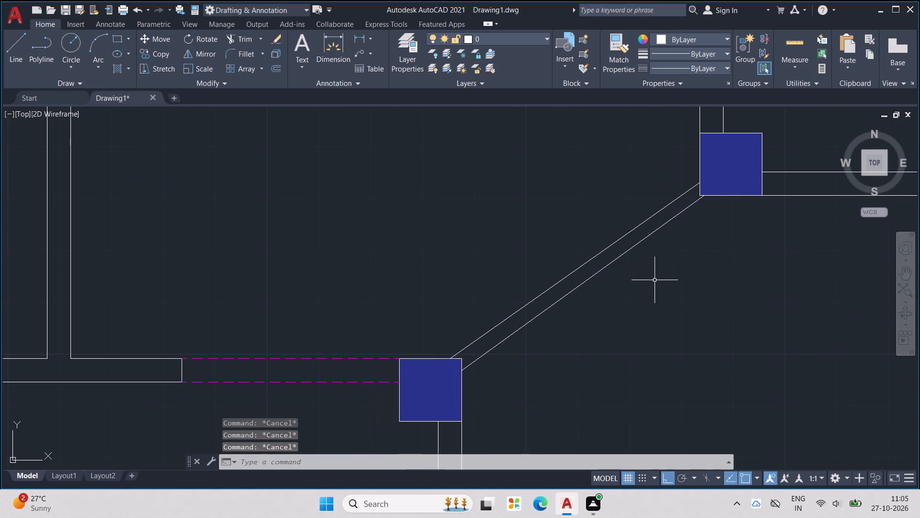
pyautogui.press('Return')
pyautogui.scroll(2, 433, 359)
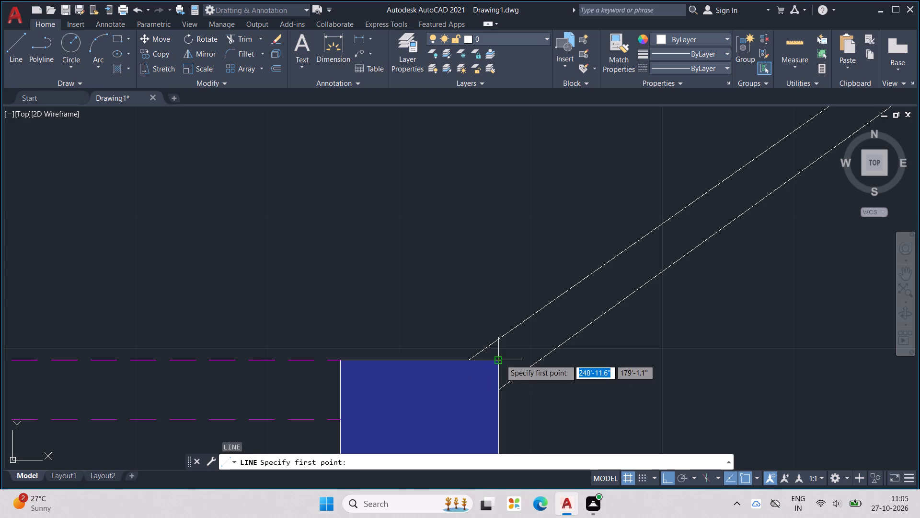
pyautogui.click(500, 359)
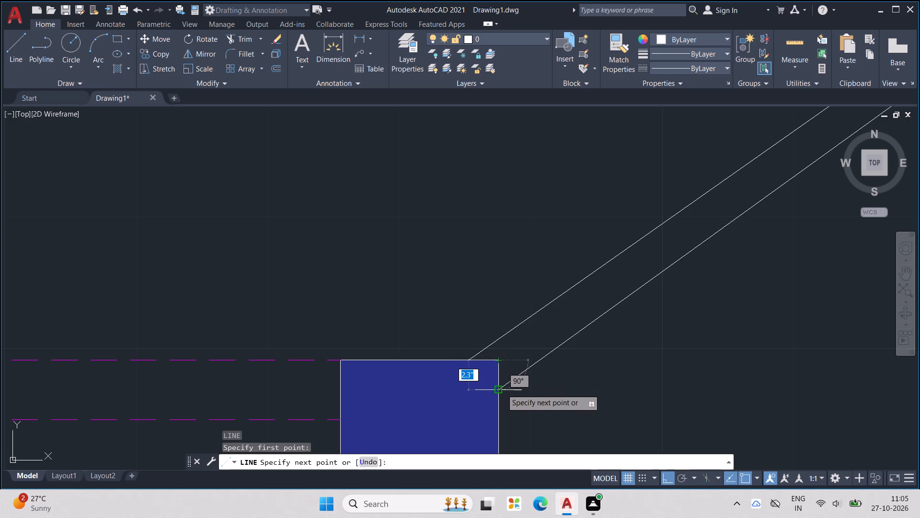
pyautogui.press('Escape')
pyautogui.press('Escape')
pyautogui.moveTo(541, 365); pyautogui.dragTo(417, 471, button='middle')
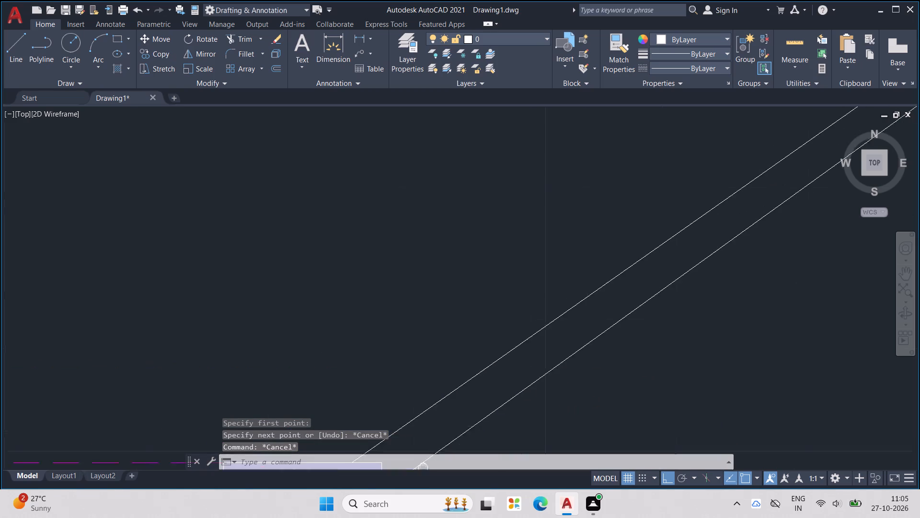
pyautogui.press('Escape')
# Draw a guide from the upper column's southwest corner, 2.3" east along its south edge and about 5.7" south.
pyautogui.moveTo(417, 471); pyautogui.dragTo(375, 471, button='middle')
pyautogui.press('l')
pyautogui.press('Return')
pyautogui.moveTo(419, 454); pyautogui.dragTo(303, 517, button='middle')
pyautogui.scroll(-2, 448, 368)
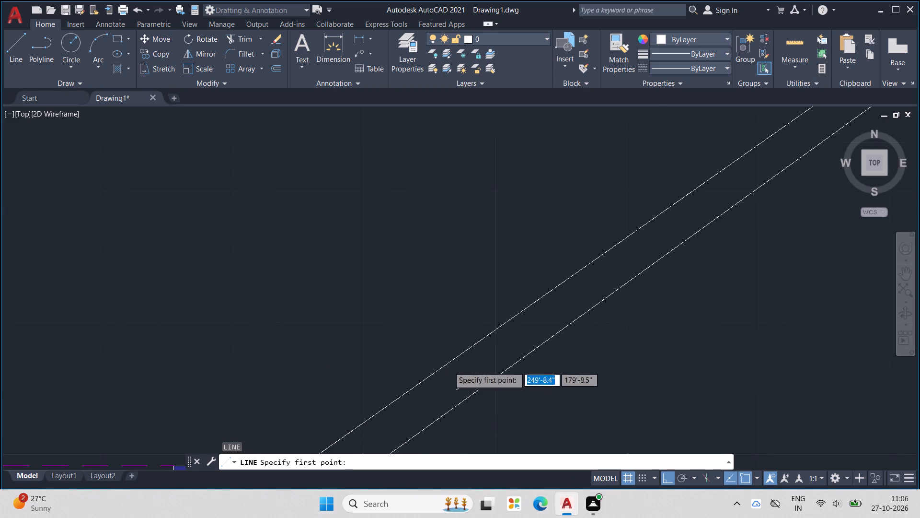
pyautogui.scroll(-1, 448, 365)
pyautogui.scroll(4, 570, 292)
pyautogui.click(548, 273)
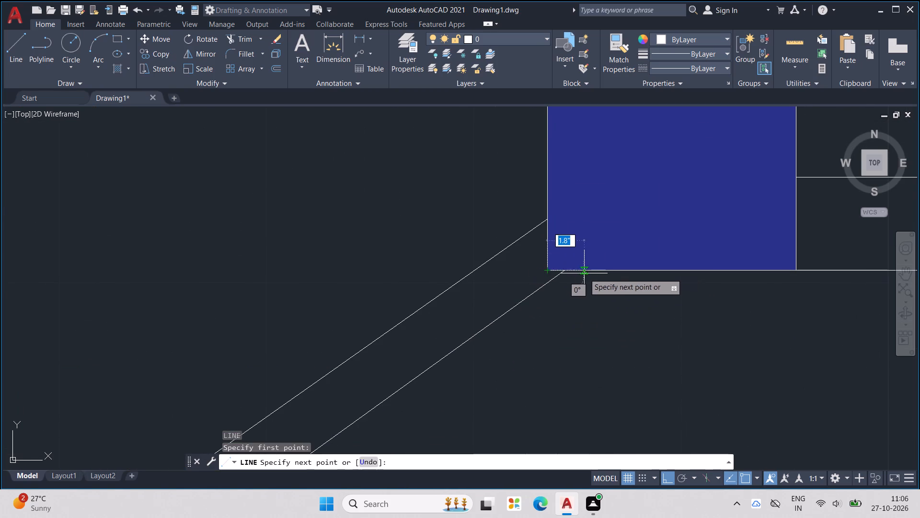
pyautogui.write('2.3"')
pyautogui.press('Return')
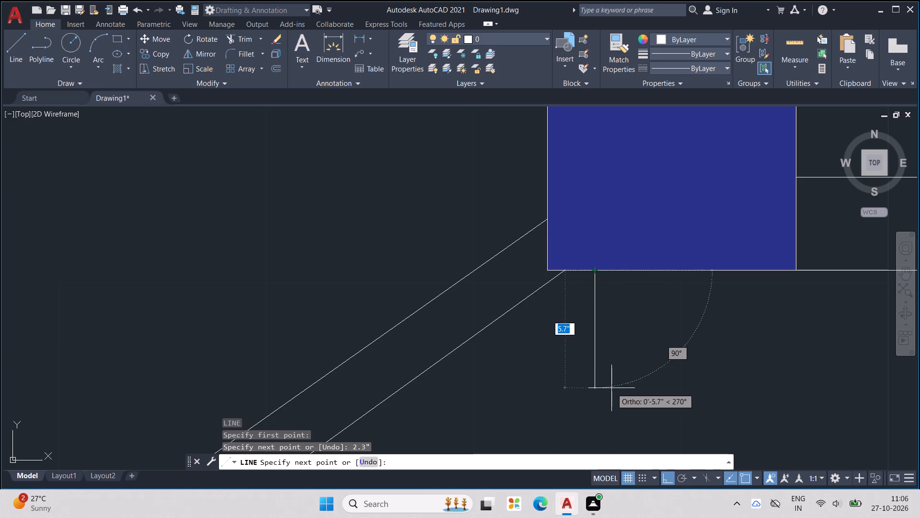
pyautogui.click(611, 388)
pyautogui.press('Escape')
pyautogui.press('Escape')
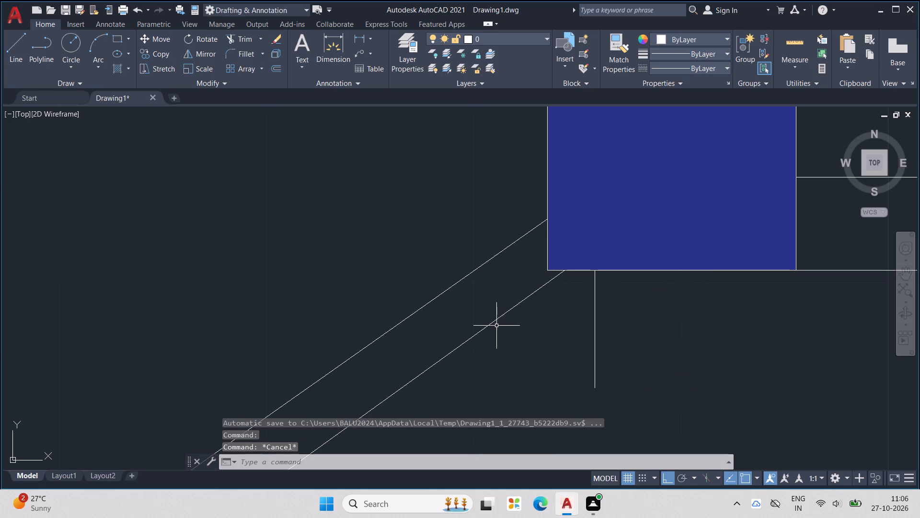
# Stretch the second diagonal's upper end to the corner of the guide on the upper column's south edge.
pyautogui.click(494, 323)
pyautogui.scroll(2, 613, 261)
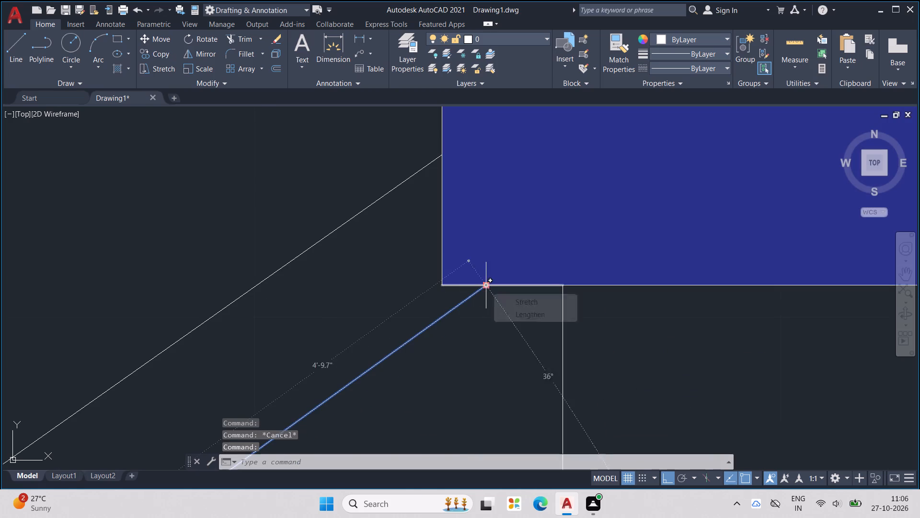
pyautogui.moveTo(486, 284); pyautogui.dragTo(564, 284)
pyautogui.click(564, 284)
pyautogui.scroll(-2, 567, 299)
pyautogui.press('Escape')
pyautogui.press('Escape')
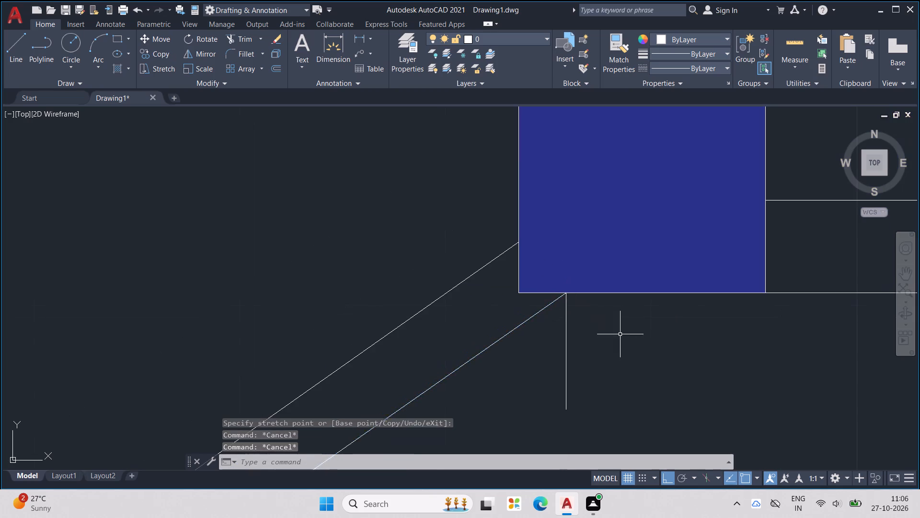
# Delete the vertical guide line below the upper column.
pyautogui.scroll(-3, 626, 328)
pyautogui.moveTo(643, 357); pyautogui.dragTo(653, 270, button='middle')
pyautogui.press('Escape')
pyautogui.press('Escape')
pyautogui.press('Escape')
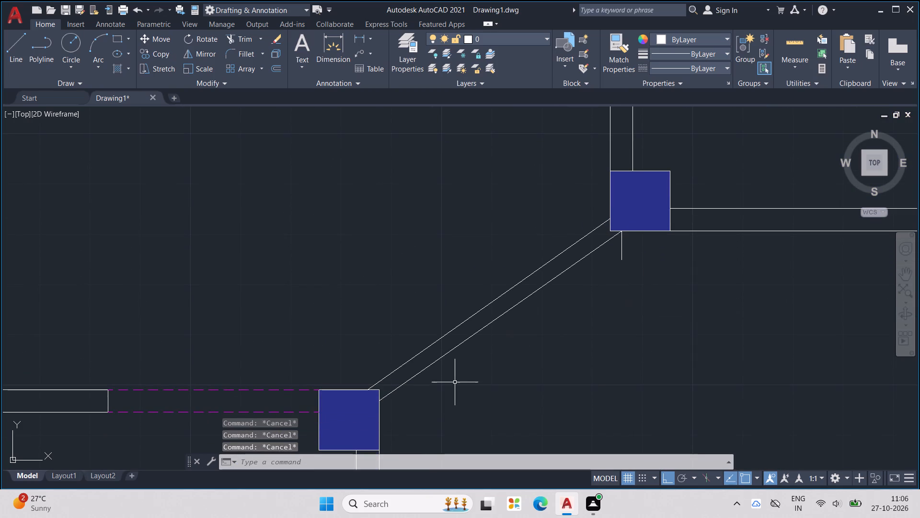
pyautogui.press('Escape')
pyautogui.moveTo(624, 255); pyautogui.dragTo(618, 255)
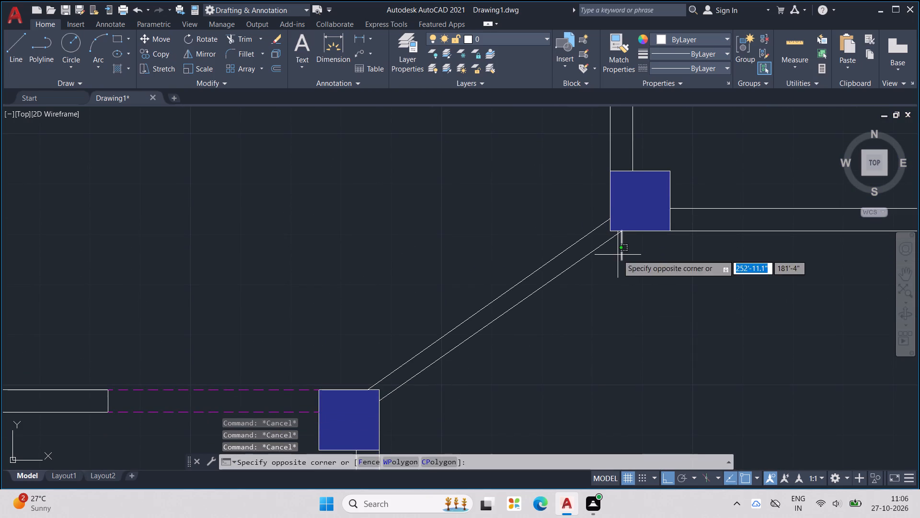
pyautogui.click(618, 255)
pyautogui.press('Delete')
pyautogui.press('Escape')
pyautogui.press('Escape')
pyautogui.press('Escape')
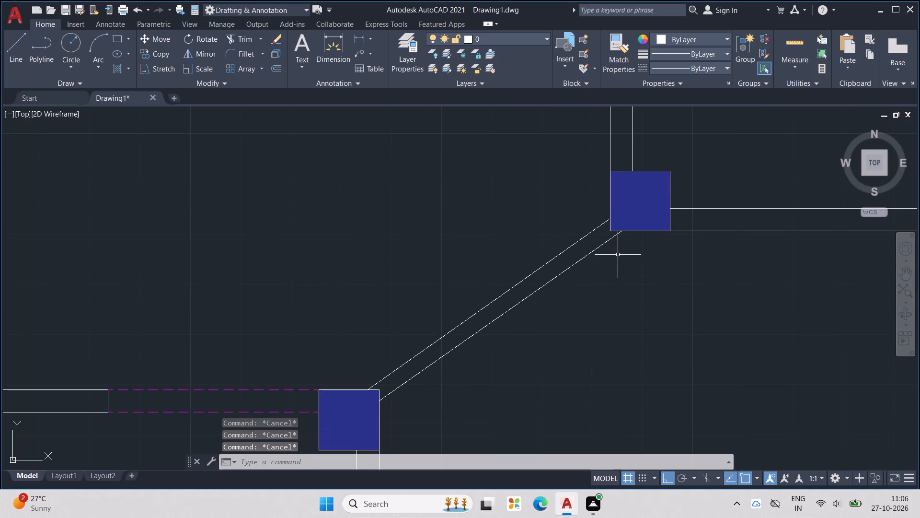
# Draw a short closing line across the two diagonals, perpendicular to them, near the lower column.
pyautogui.press('l')
pyautogui.press('Return')
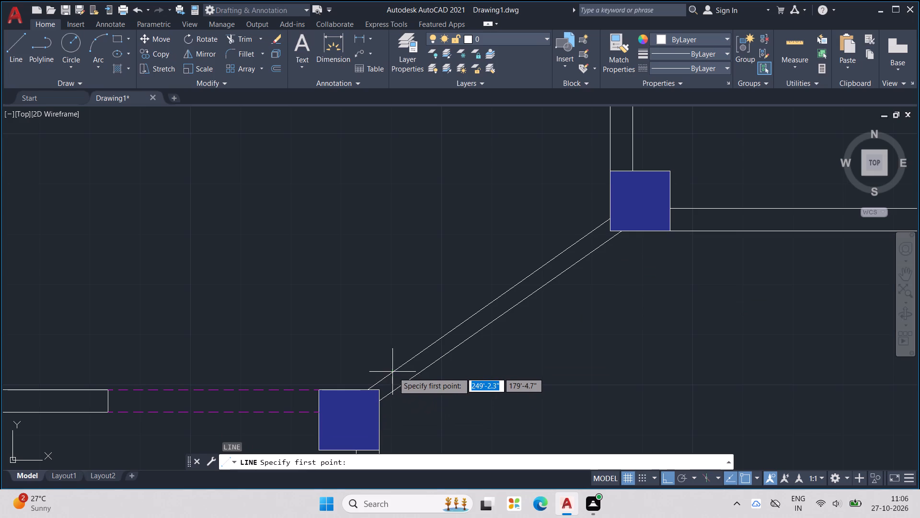
pyautogui.moveTo(398, 368); pyautogui.dragTo(422, 347, button='middle')
pyautogui.scroll(1, 405, 357)
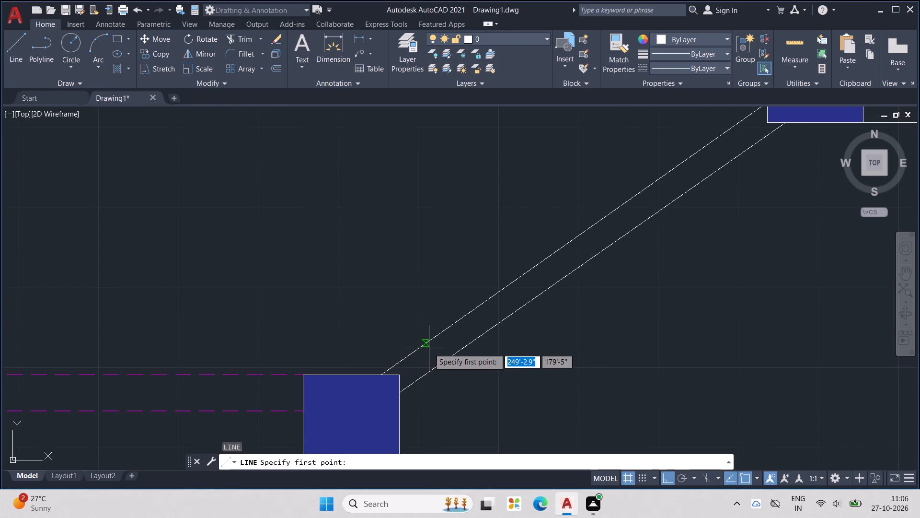
pyautogui.click(422, 349)
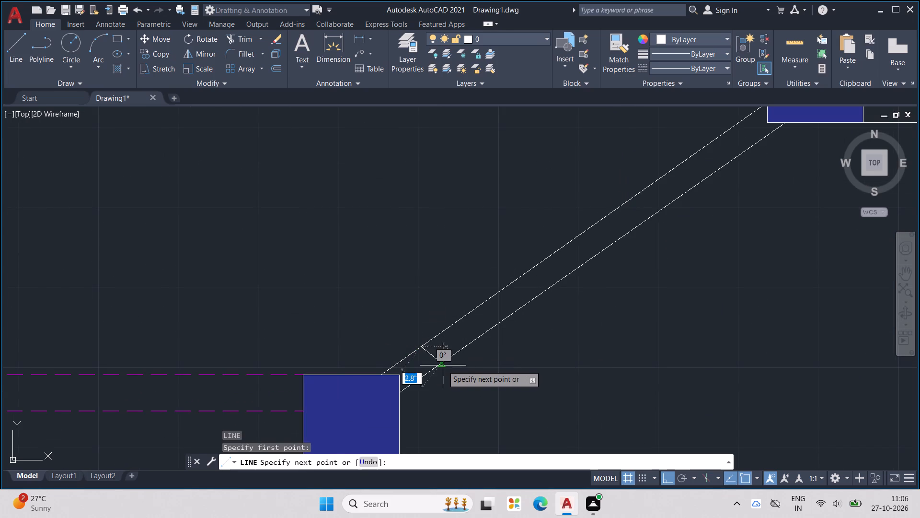
pyautogui.click(439, 366)
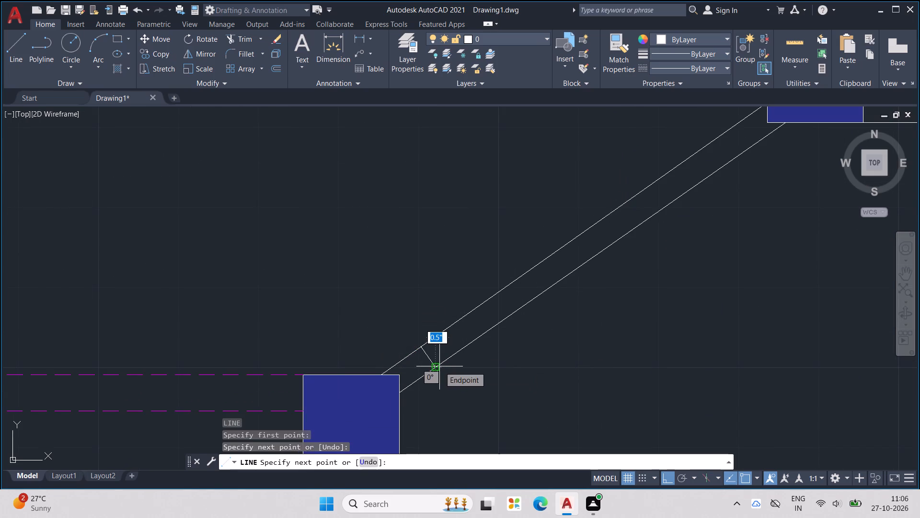
pyautogui.press('Escape')
pyautogui.press('Escape')
pyautogui.press('Escape')
pyautogui.press('Escape')
# Measure the horizontal distance from the second diagonal's start on the lower column's east face to the closing line.
pyautogui.click(339, 47)
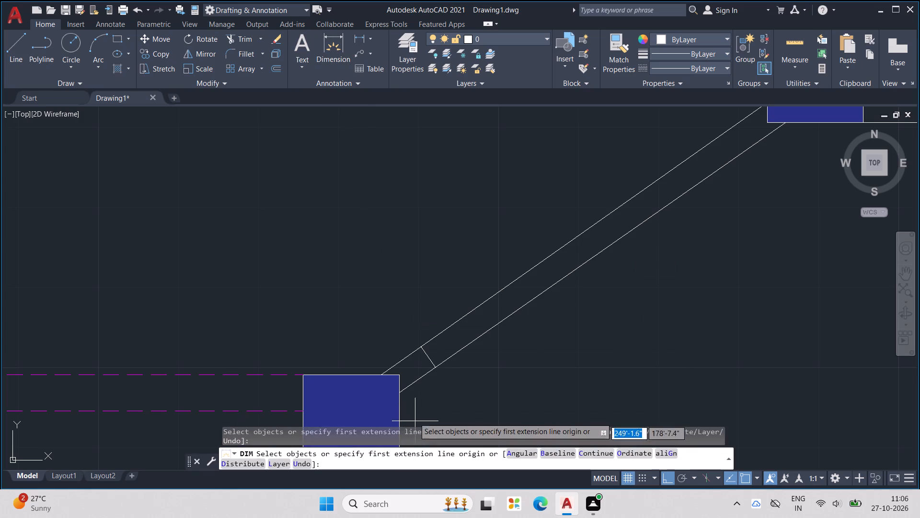
pyautogui.click(400, 395)
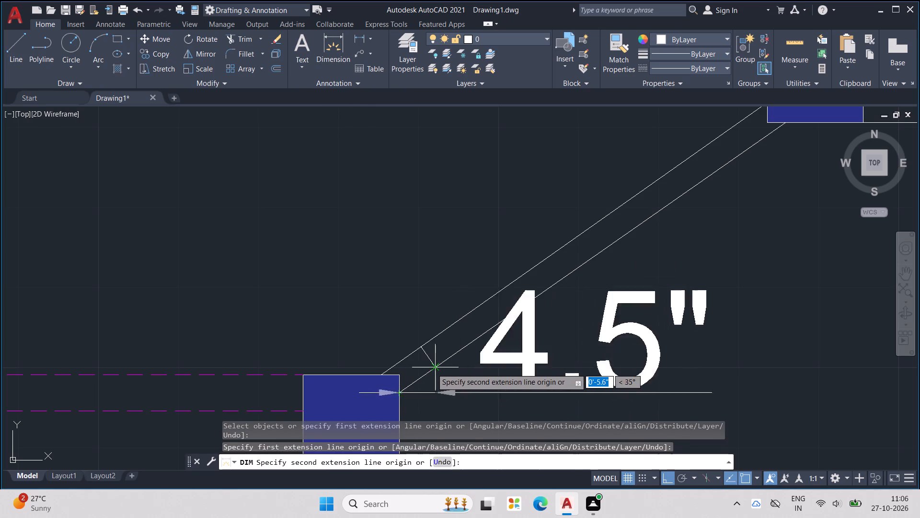
pyautogui.click(432, 368)
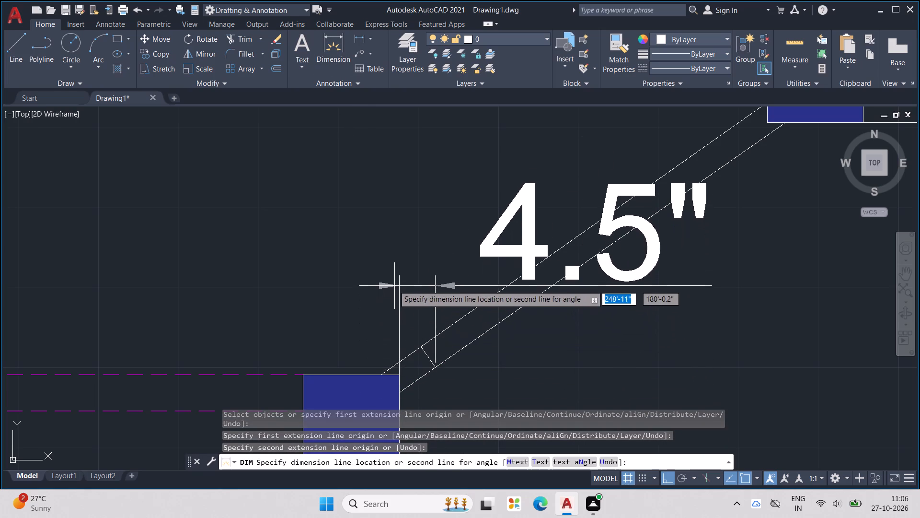
pyautogui.press('Escape')
pyautogui.press('Escape')
pyautogui.press('Escape')
pyautogui.press('Escape')
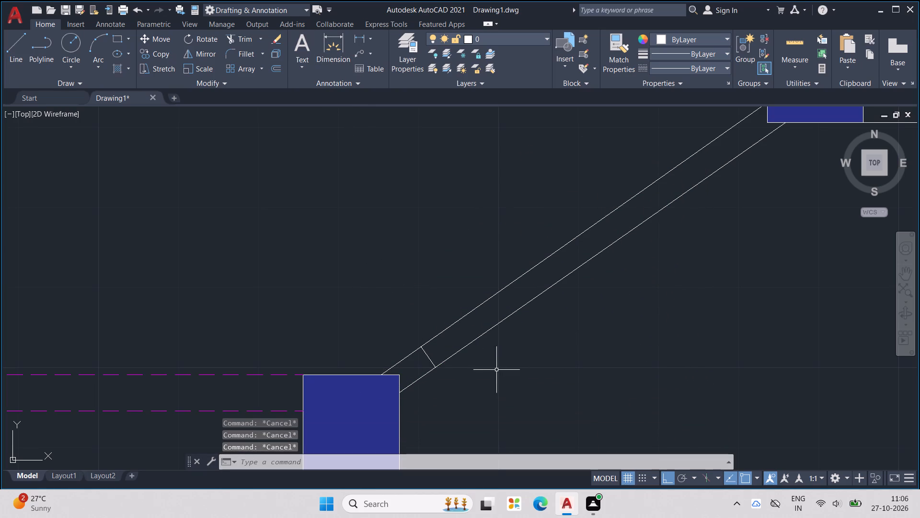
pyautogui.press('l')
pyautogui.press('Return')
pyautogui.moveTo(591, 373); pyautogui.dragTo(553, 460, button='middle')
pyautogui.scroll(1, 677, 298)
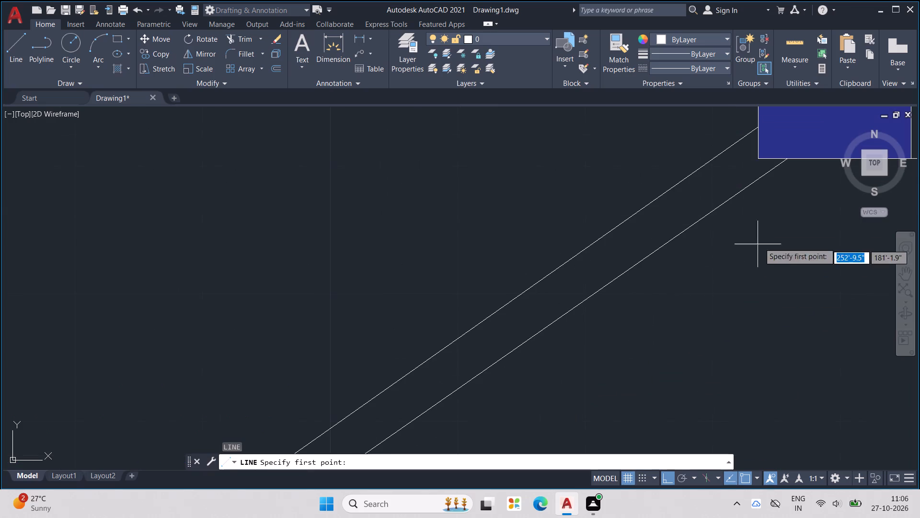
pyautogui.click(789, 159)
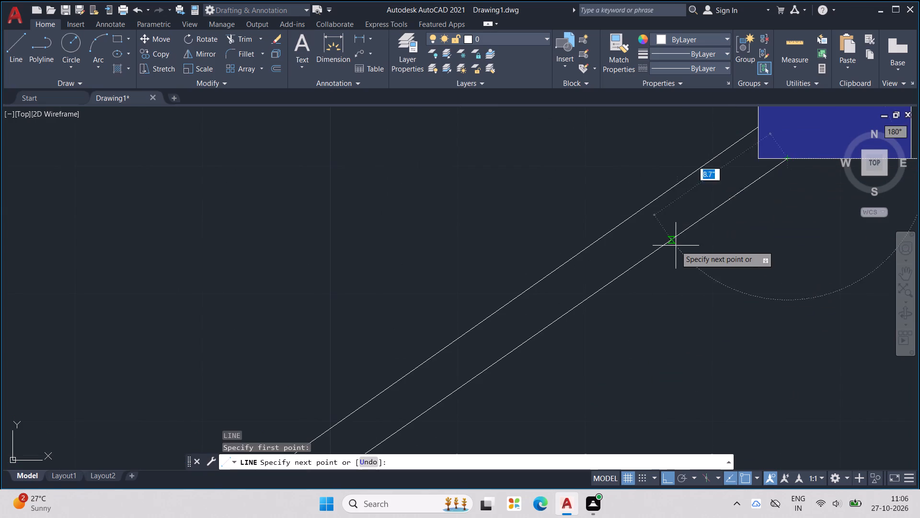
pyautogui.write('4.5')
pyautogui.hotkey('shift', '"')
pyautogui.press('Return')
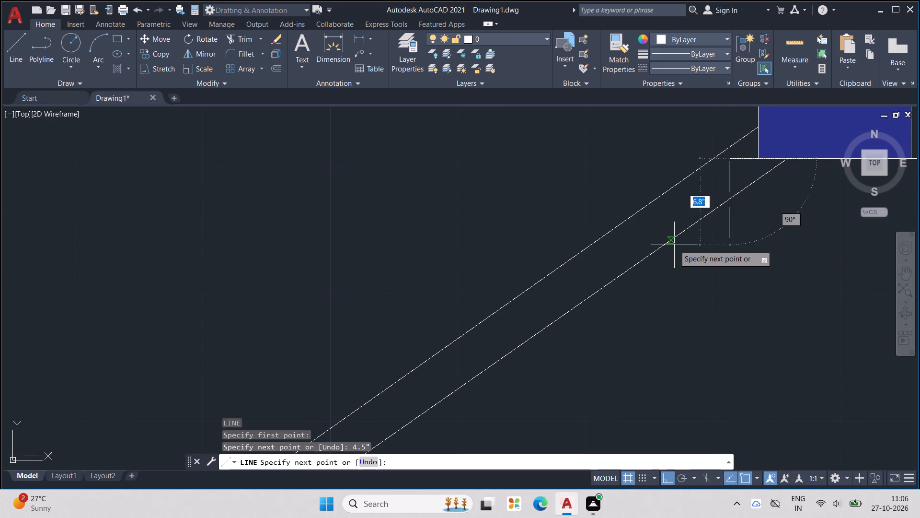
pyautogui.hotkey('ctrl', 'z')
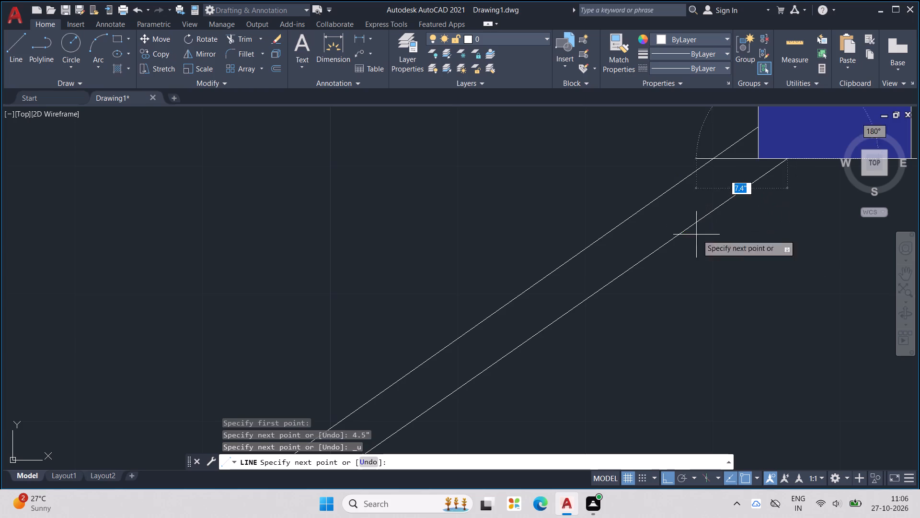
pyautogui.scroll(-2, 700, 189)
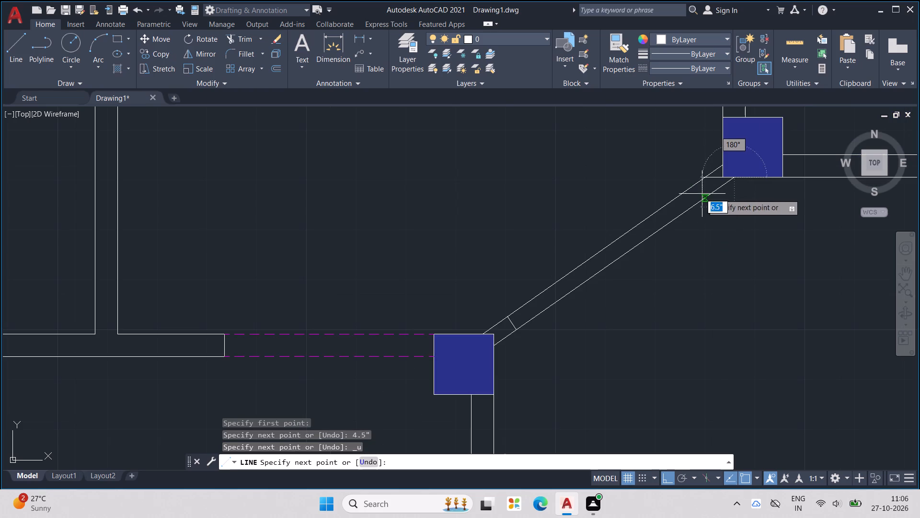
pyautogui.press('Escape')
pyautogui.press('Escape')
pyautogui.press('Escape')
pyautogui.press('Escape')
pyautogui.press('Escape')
# Draw a 4.5" guide segment down along the first diagonal, starting from its end on the upper column's west face.
pyautogui.press('l')
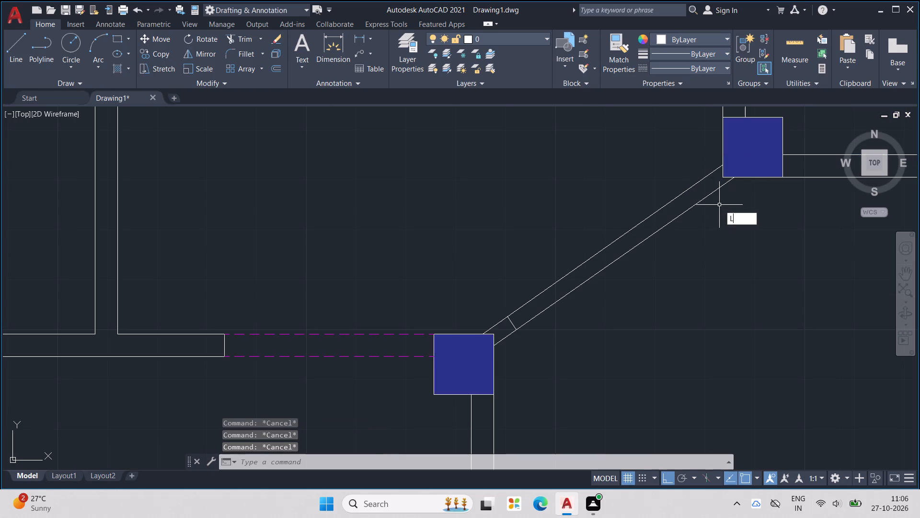
pyautogui.press('Return')
pyautogui.click(721, 165)
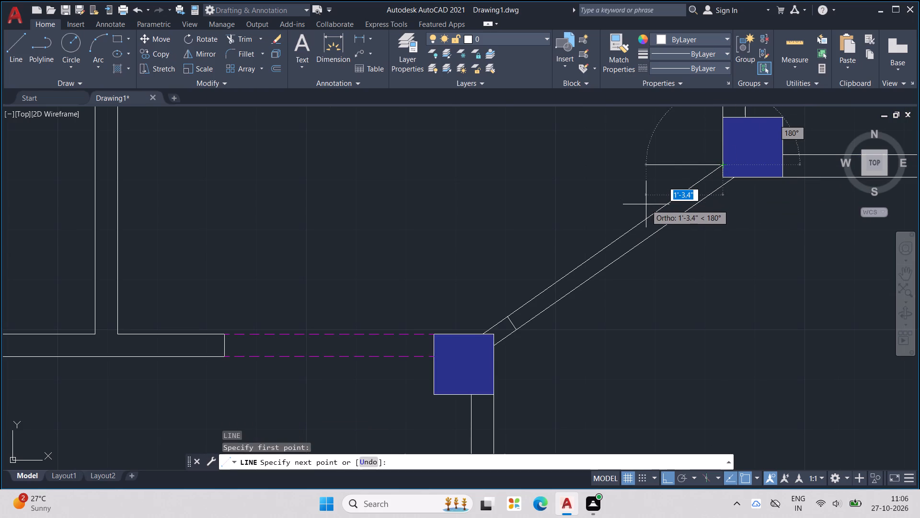
pyautogui.press('F8')
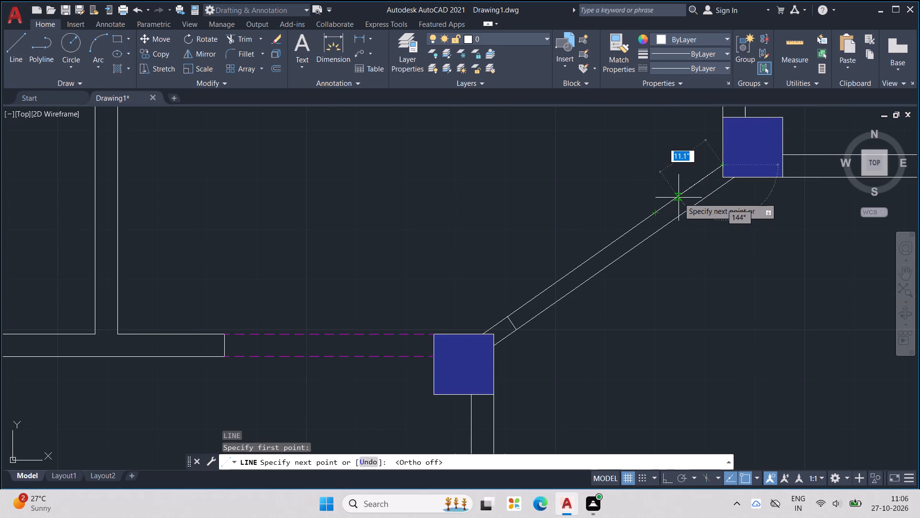
pyautogui.write('4.5"')
pyautogui.press('Return')
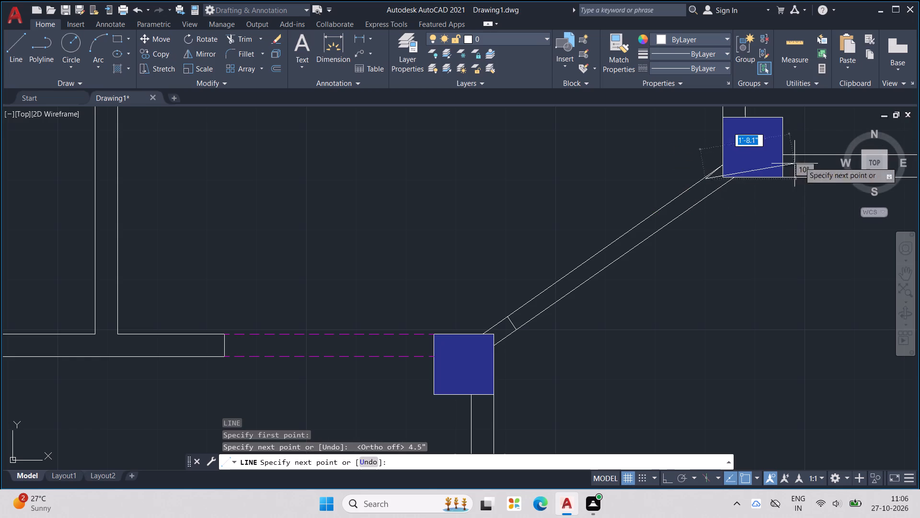
# Continue from the guide's end with a closing line about 4.6" long at 45°, running southeast past the second diagonal.
pyautogui.scroll(2, 708, 191)
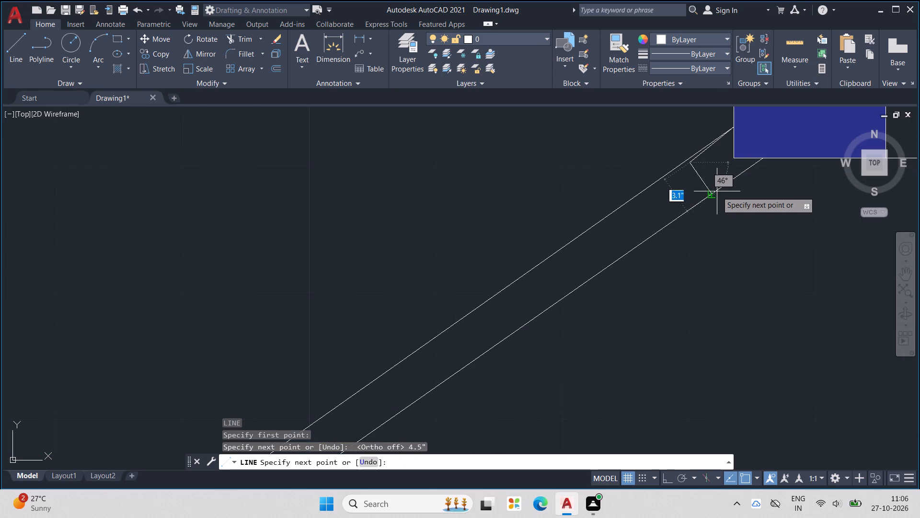
pyautogui.click(717, 192)
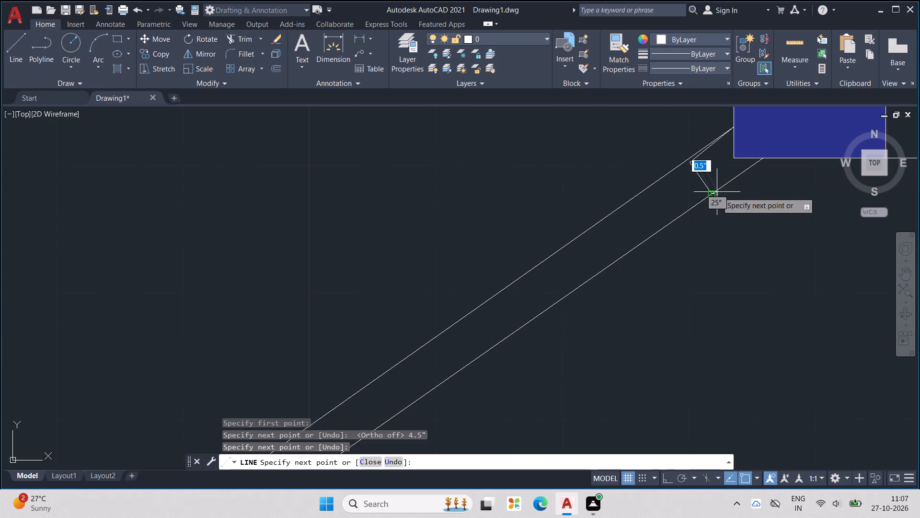
pyautogui.hotkey('ctrl', 'z')
pyautogui.scroll(2, 728, 195)
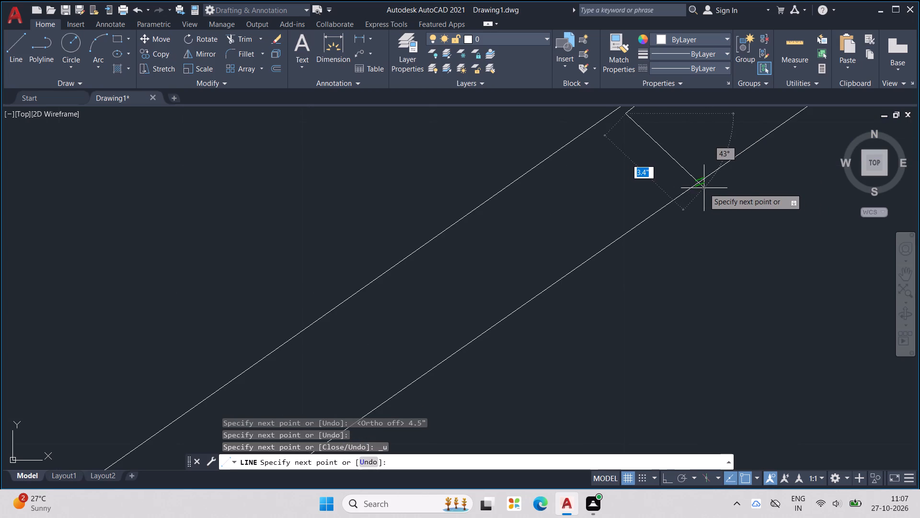
pyautogui.press('F8')
pyautogui.press('F8')
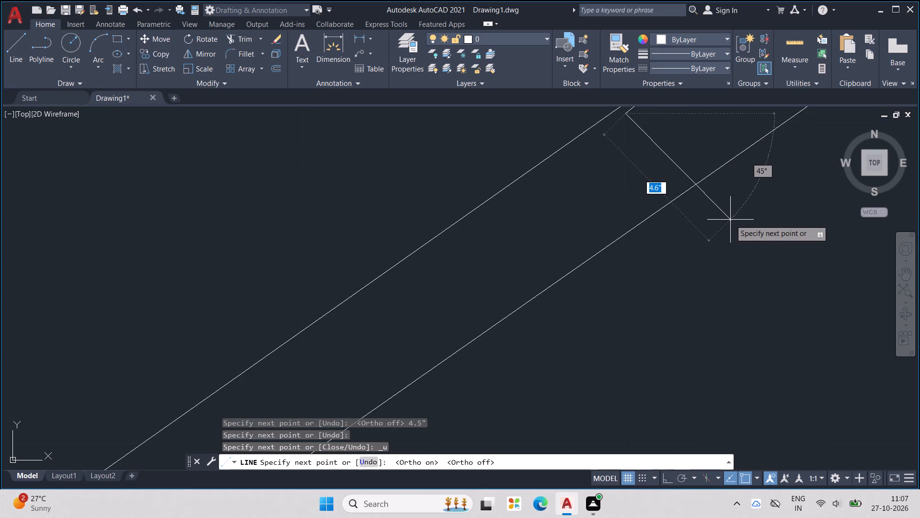
pyautogui.click(733, 222)
pyautogui.scroll(-2, 733, 222)
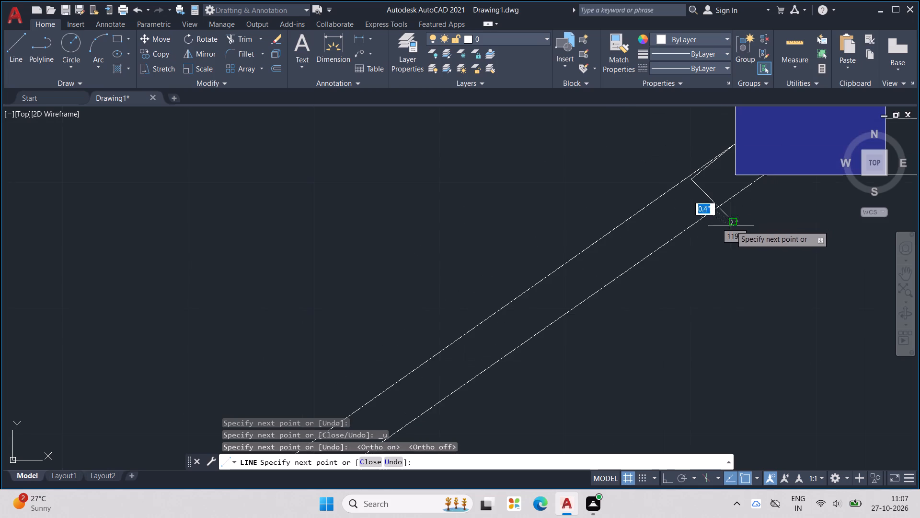
pyautogui.press('Escape')
pyautogui.press('Escape')
pyautogui.press('Escape')
pyautogui.press('Escape')
# Delete the short guide segment between the upper column and the new closing line.
pyautogui.scroll(3, 701, 170)
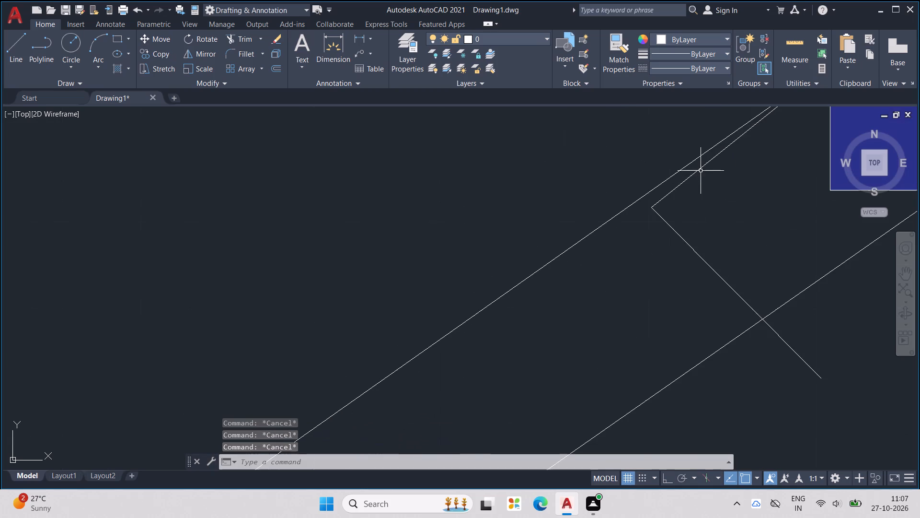
pyautogui.click(701, 171)
pyautogui.press('Delete')
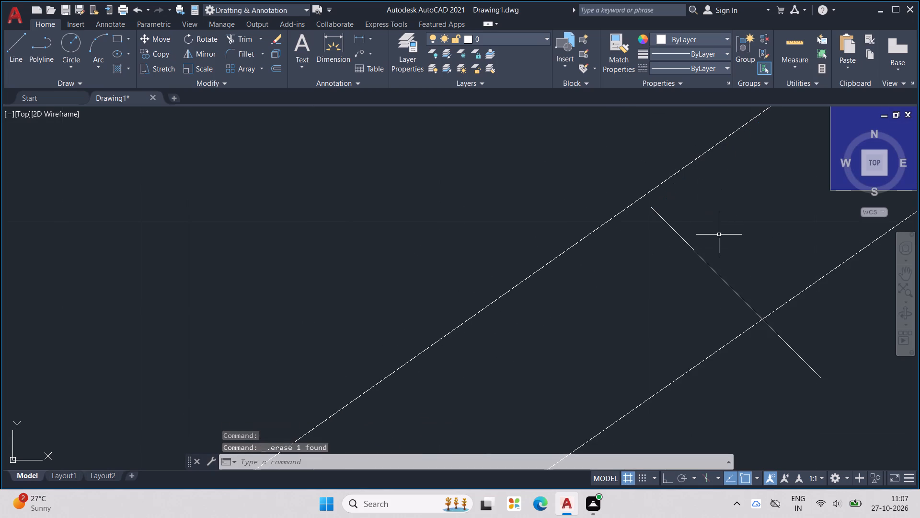
# Extend the upper closing line's northwest end to meet the first diagonal.
pyautogui.press('Escape')
pyautogui.press('Escape')
pyautogui.write('EX')
pyautogui.press('Return')
pyautogui.moveTo(712, 240); pyautogui.dragTo(680, 271)
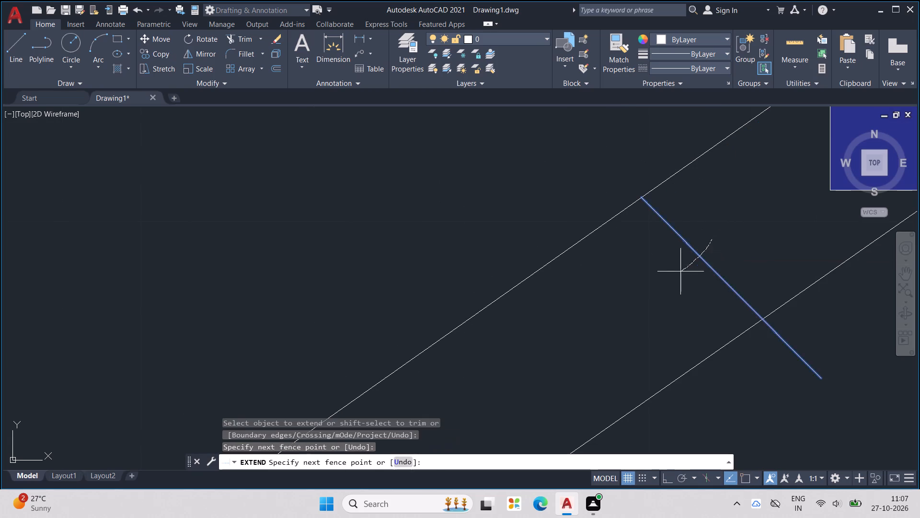
pyautogui.moveTo(680, 271); pyautogui.dragTo(678, 272)
pyautogui.press('Escape')
pyautogui.press('Escape')
pyautogui.press('Escape')
pyautogui.press('Escape')
# Trim the upper closing line's overhang beyond the second diagonal.
pyautogui.press('t')
pyautogui.press('r')
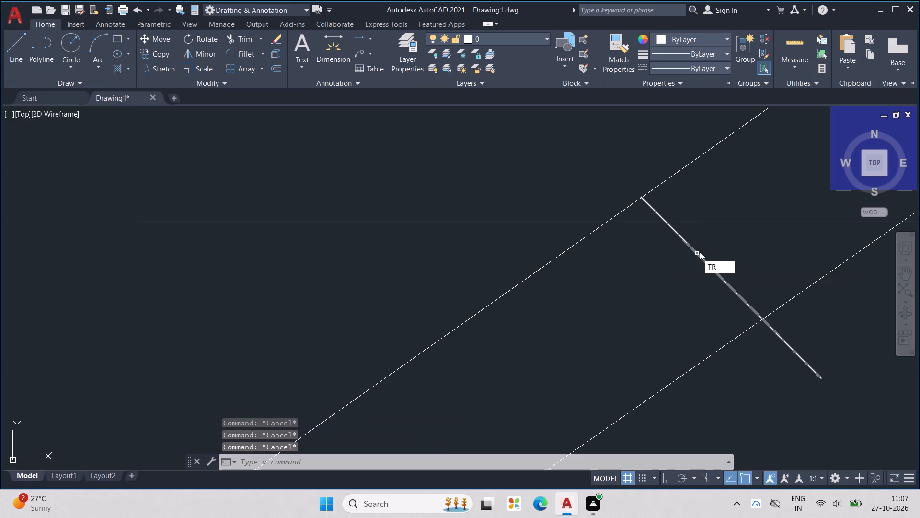
pyautogui.press('Return')
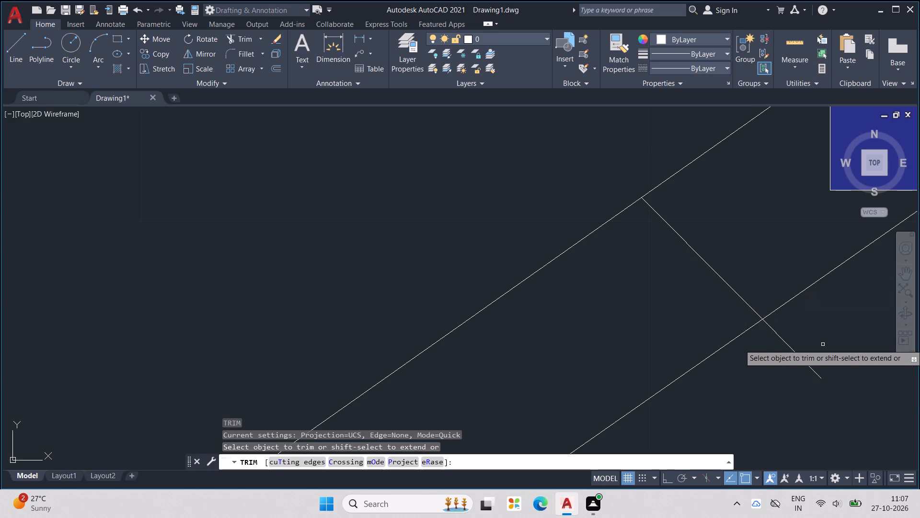
pyautogui.moveTo(822, 345); pyautogui.dragTo(789, 381)
# Trim away both diagonals between the two closing lines, leaving short wall stubs at each column.
pyautogui.scroll(-3, 670, 319)
pyautogui.scroll(-3, 631, 320)
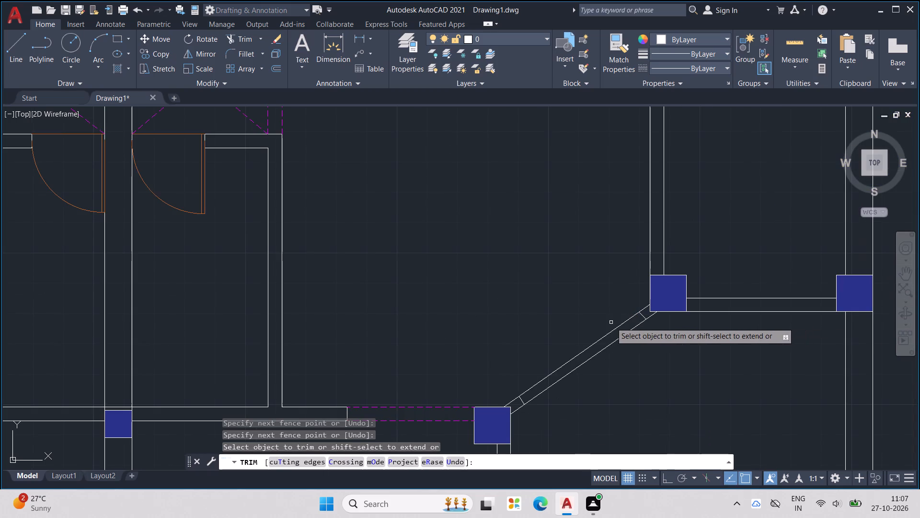
pyautogui.moveTo(590, 328); pyautogui.dragTo(609, 370)
pyautogui.scroll(-3, 616, 359)
pyautogui.moveTo(620, 362); pyautogui.dragTo(692, 352, button='middle')
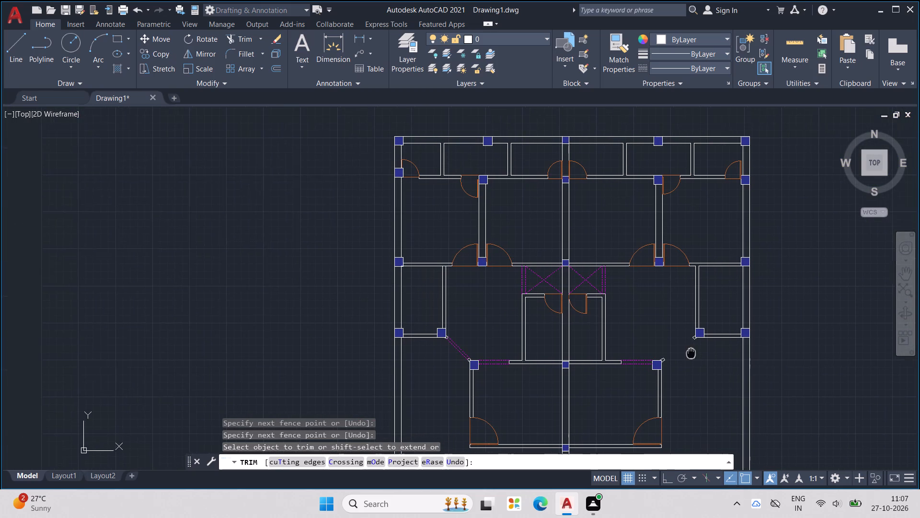
pyautogui.moveTo(692, 352); pyautogui.dragTo(694, 352, button='middle')
pyautogui.press('Escape')
pyautogui.press('Escape')
pyautogui.press('Escape')
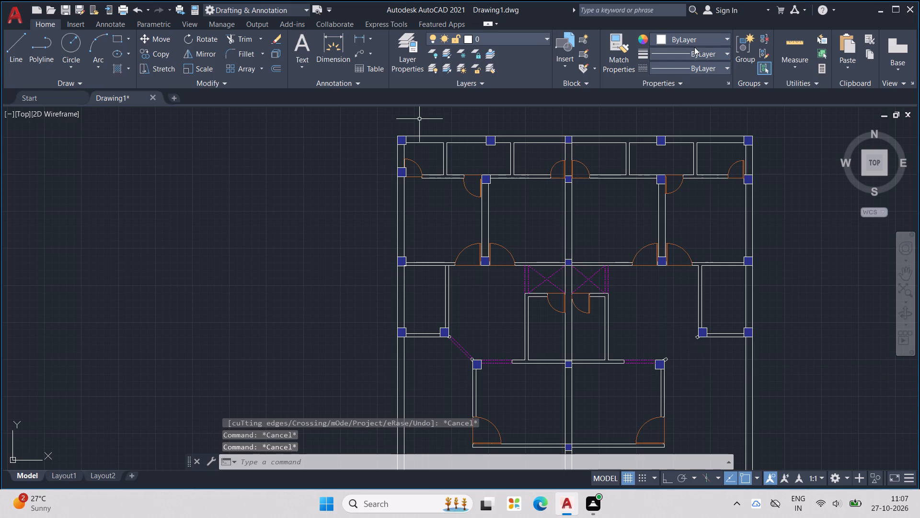
# Set the current object colour to Magenta and the current linetype to JIS_02_2.0.
pyautogui.click(698, 38)
pyautogui.click(717, 157)
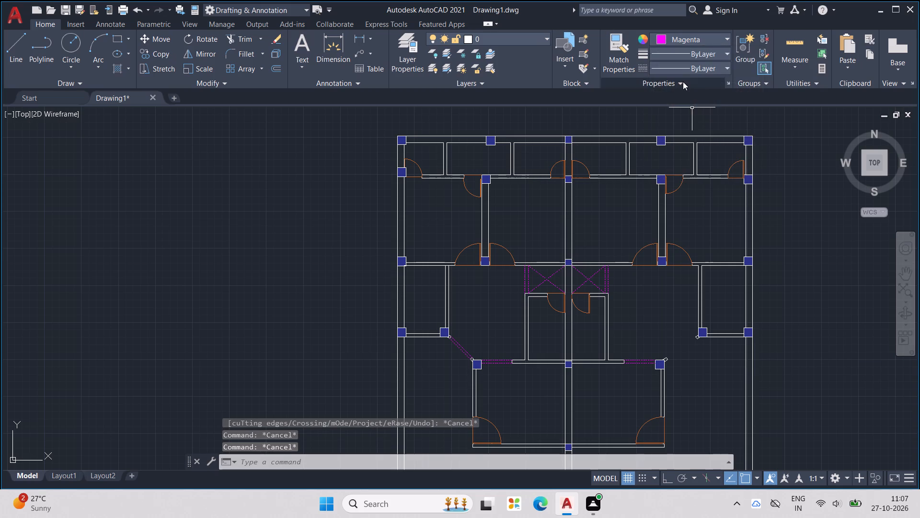
pyautogui.click(696, 61)
pyautogui.click(701, 72)
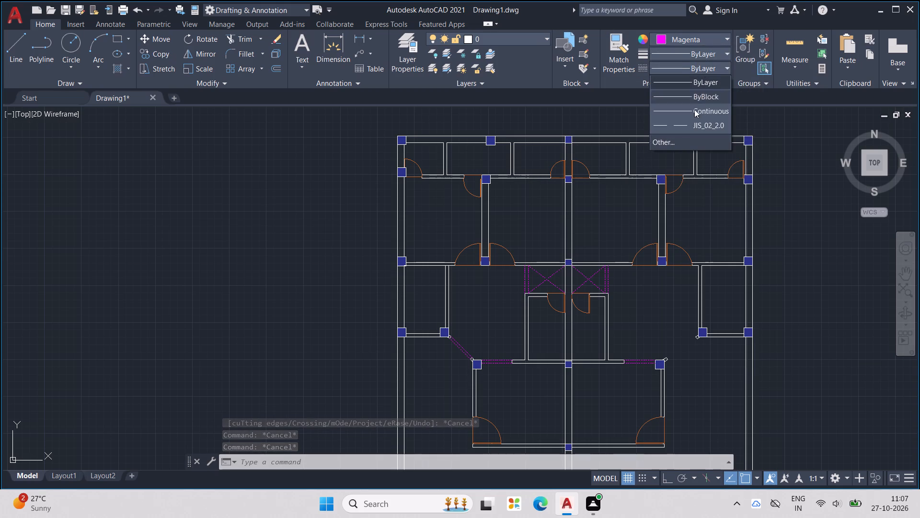
pyautogui.click(699, 130)
# Draw a dashed magenta line about 4'-0.4" long across the opening, joining the north corners of the two wall stubs.
pyautogui.scroll(2, 687, 387)
pyautogui.scroll(2, 676, 336)
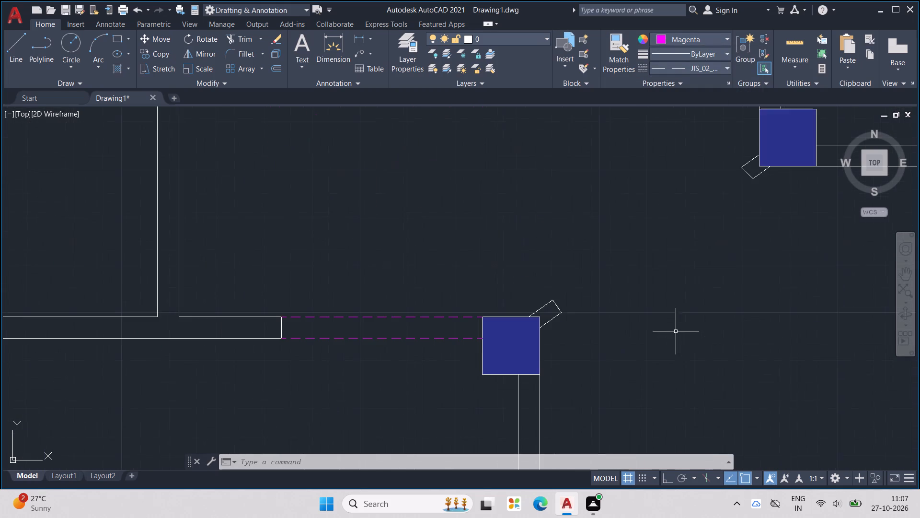
pyautogui.press('Escape')
pyautogui.press('l')
pyautogui.press('Return')
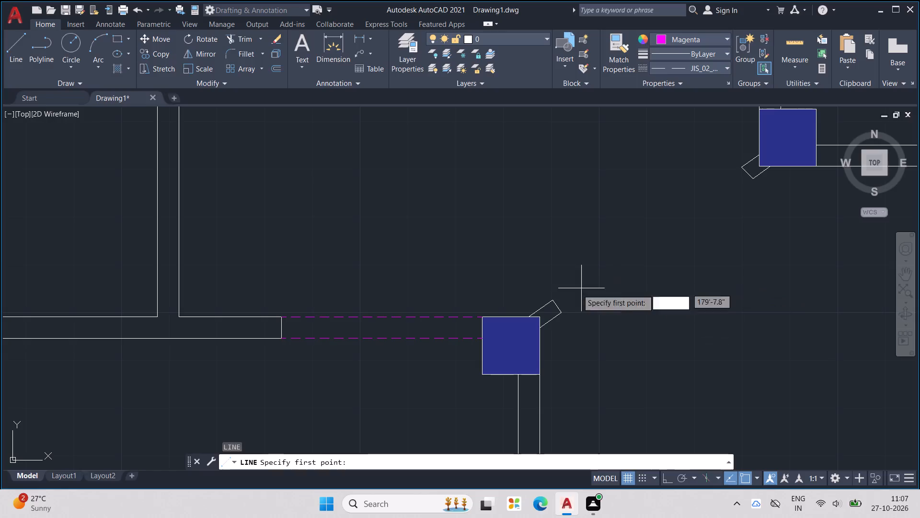
pyautogui.click(552, 297)
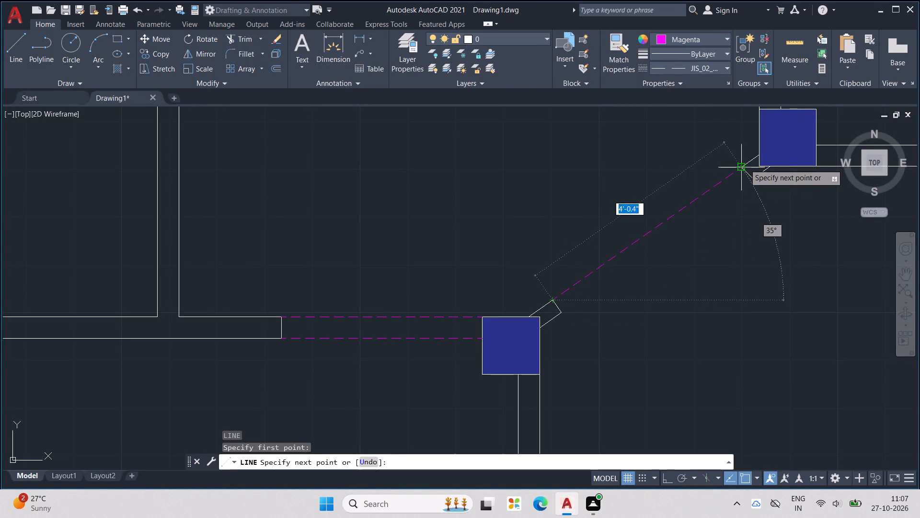
pyautogui.click(745, 164)
pyautogui.press('Escape')
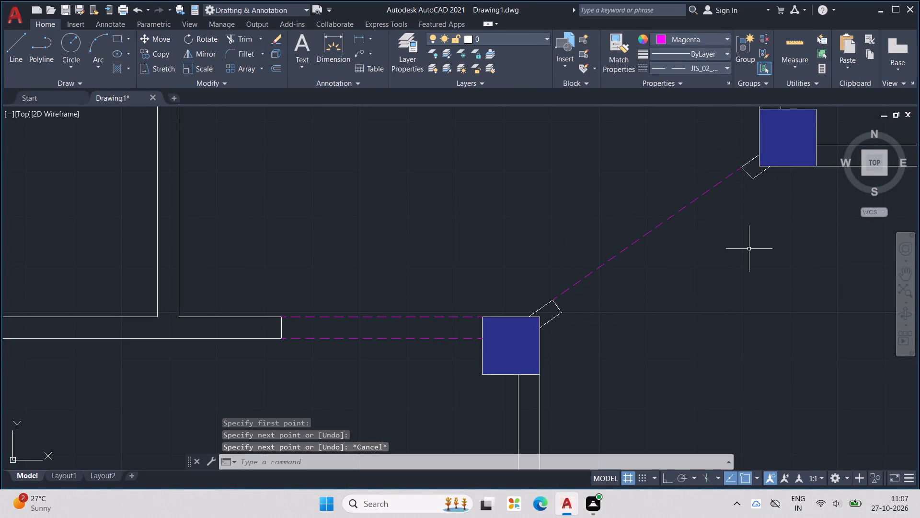
# Draw a second dashed magenta line across the opening, joining the south corners of the two wall stubs.
pyautogui.press('l')
pyautogui.press('Return')
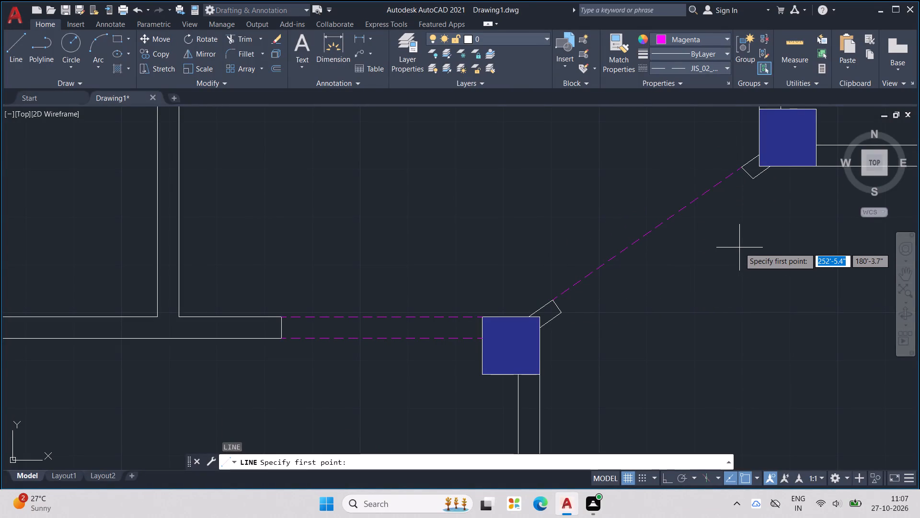
pyautogui.click(563, 314)
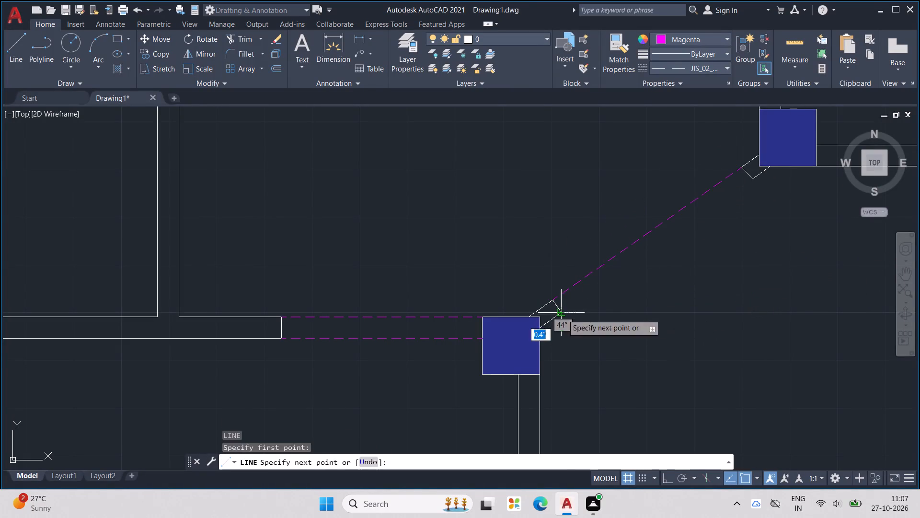
pyautogui.click(752, 181)
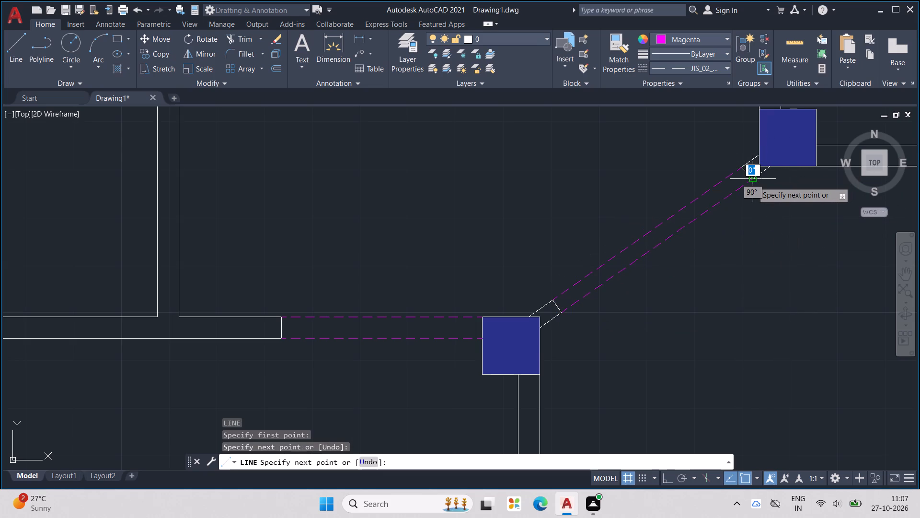
pyautogui.press('Escape')
pyautogui.press('Escape')
pyautogui.scroll(-3, 754, 177)
pyautogui.press('Escape')
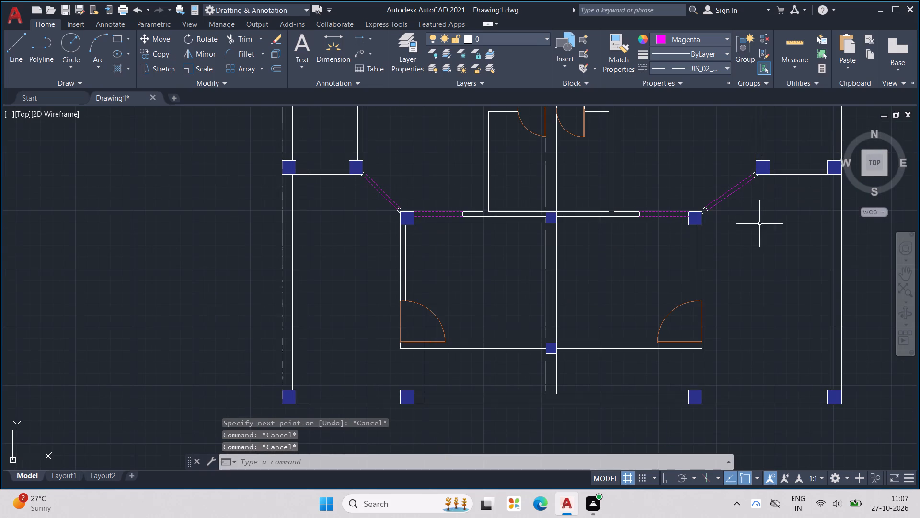
pyautogui.press('Escape')
pyautogui.press('Escape')
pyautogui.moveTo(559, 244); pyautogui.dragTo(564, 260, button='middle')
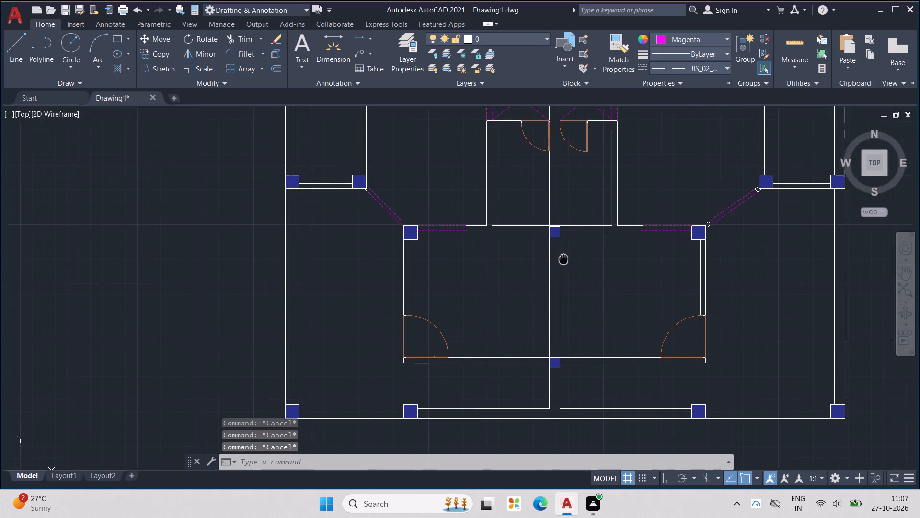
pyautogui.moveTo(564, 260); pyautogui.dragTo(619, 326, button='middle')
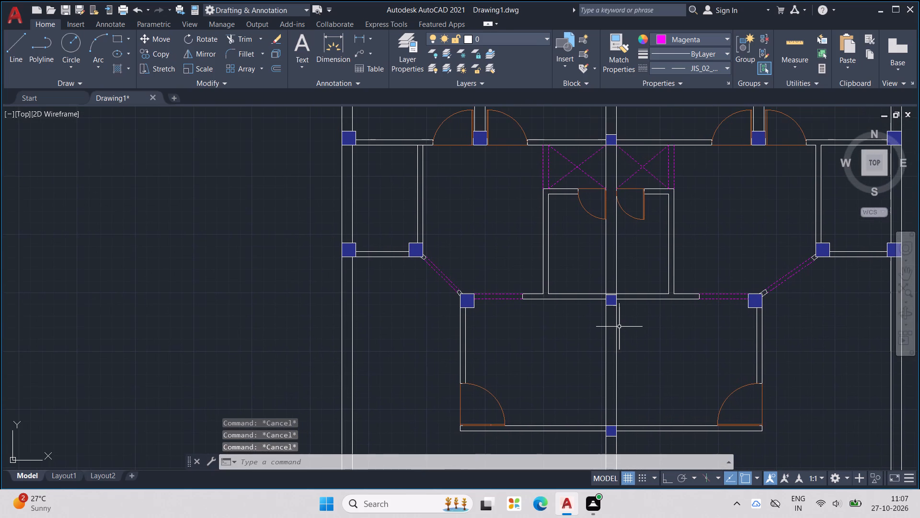
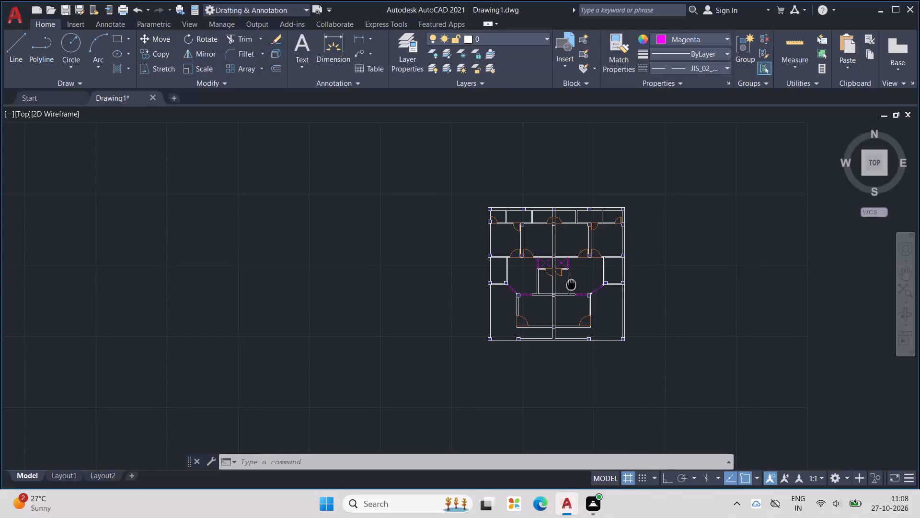
# Reset the current object colour and the current linetype to ByLayer.
pyautogui.scroll(2, 575, 277)
pyautogui.press('Escape')
pyautogui.press('Escape')
pyautogui.press('Escape')
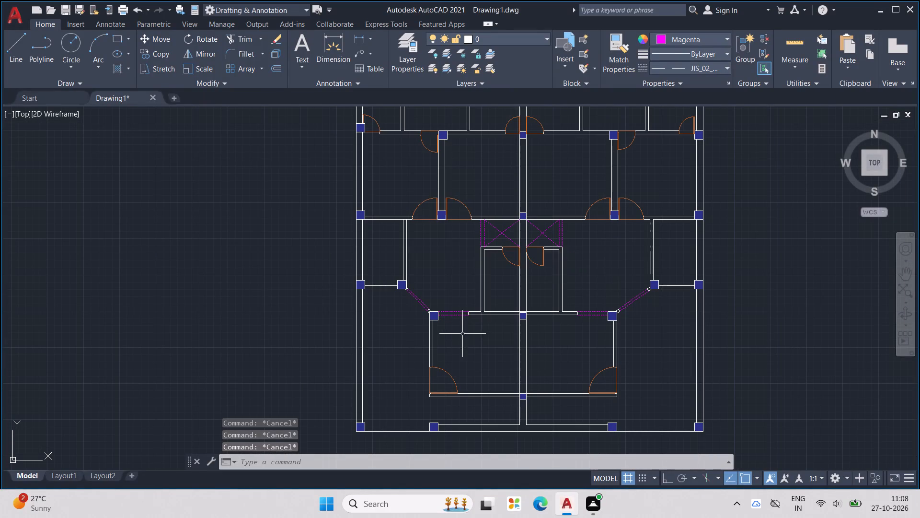
pyautogui.press('Escape')
pyautogui.press('Escape')
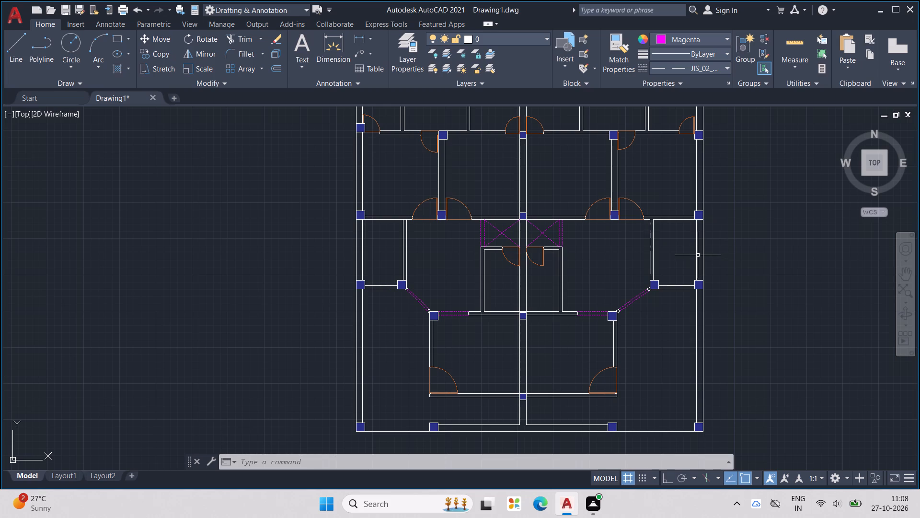
pyautogui.press('Escape')
pyautogui.press('Escape')
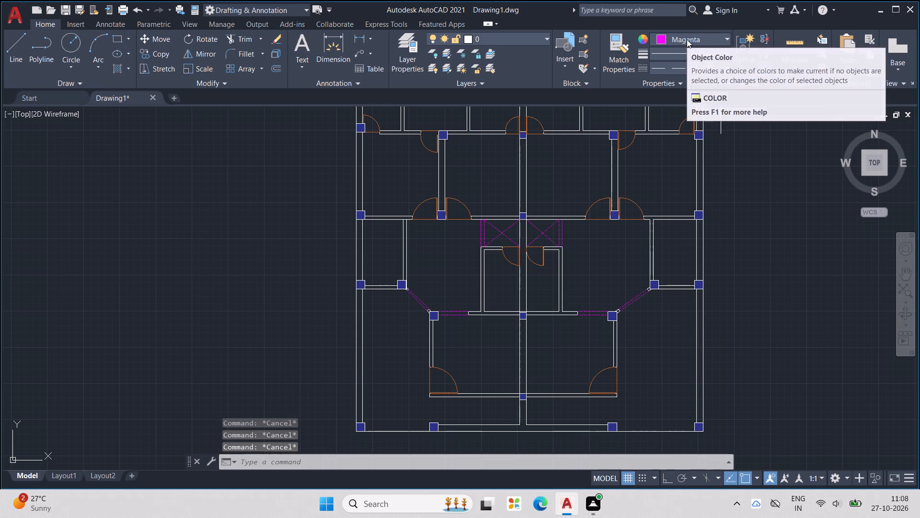
pyautogui.click(687, 39)
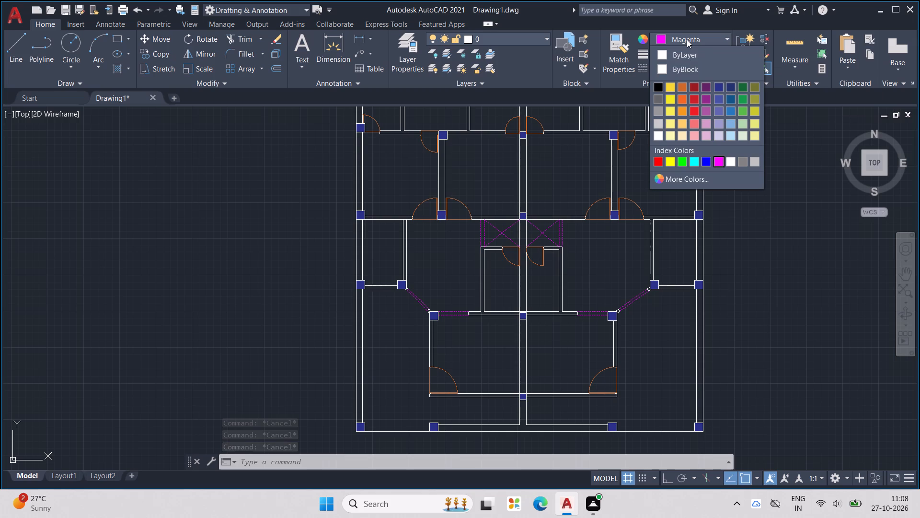
pyautogui.click(681, 60)
pyautogui.click(679, 66)
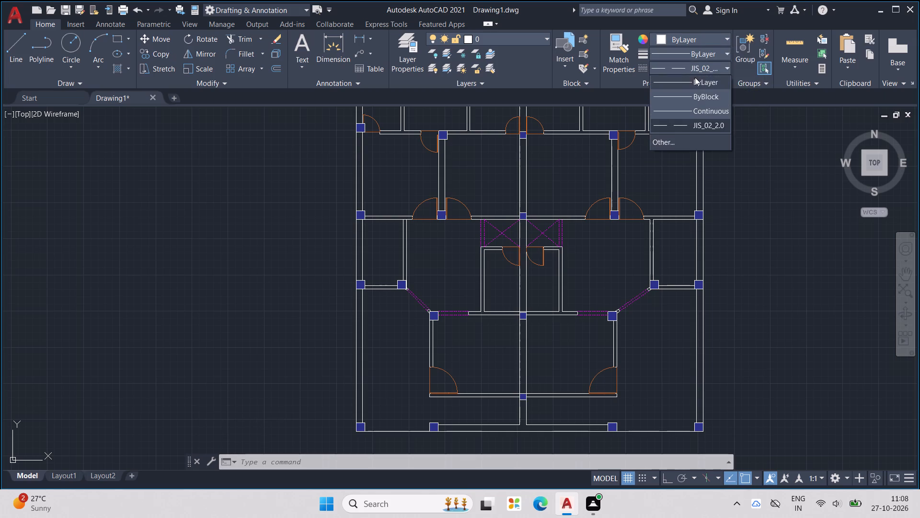
pyautogui.click(695, 77)
# With Ortho on, draw a line from the small east room's north wall south into the room, turning west to the outer face of its west partition.
pyautogui.press('l')
pyautogui.press('Return')
pyautogui.scroll(-1, 692, 76)
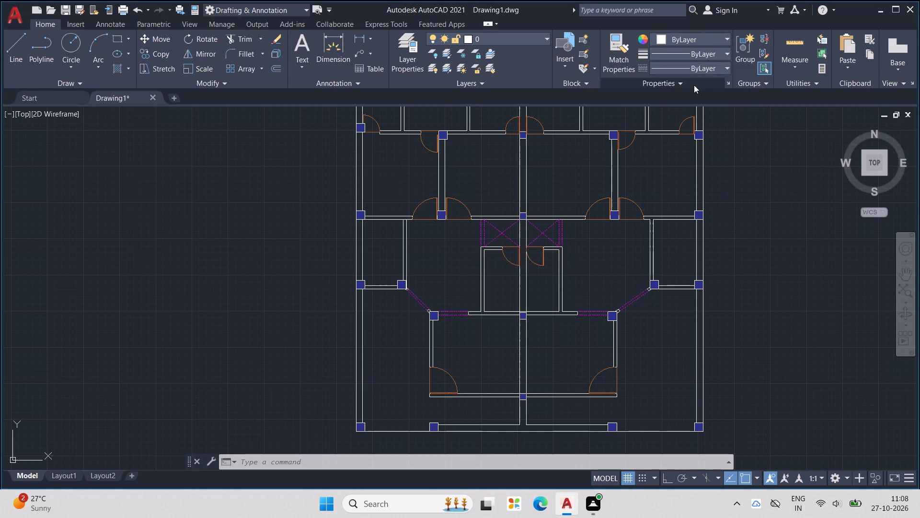
pyautogui.scroll(-1, 694, 85)
pyautogui.moveTo(670, 180); pyautogui.dragTo(667, 287, button='middle')
pyautogui.moveTo(657, 304); pyautogui.dragTo(645, 261, button='middle')
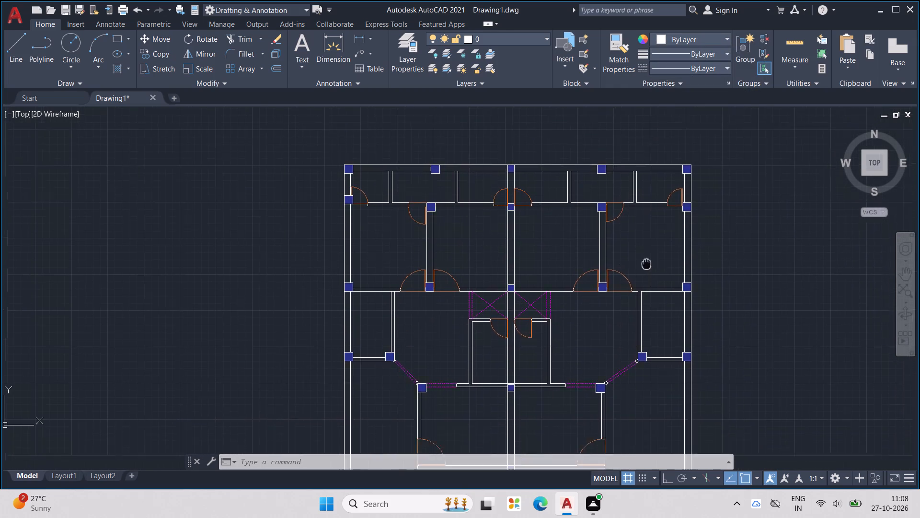
pyautogui.moveTo(645, 261); pyautogui.dragTo(632, 198, button='middle')
pyautogui.scroll(1, 656, 234)
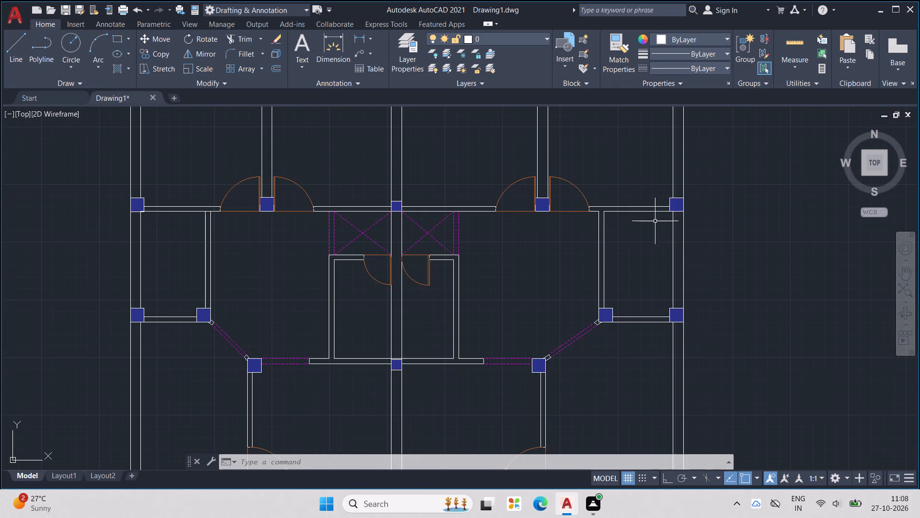
pyautogui.scroll(2, 645, 211)
pyautogui.press('l')
pyautogui.press('Return')
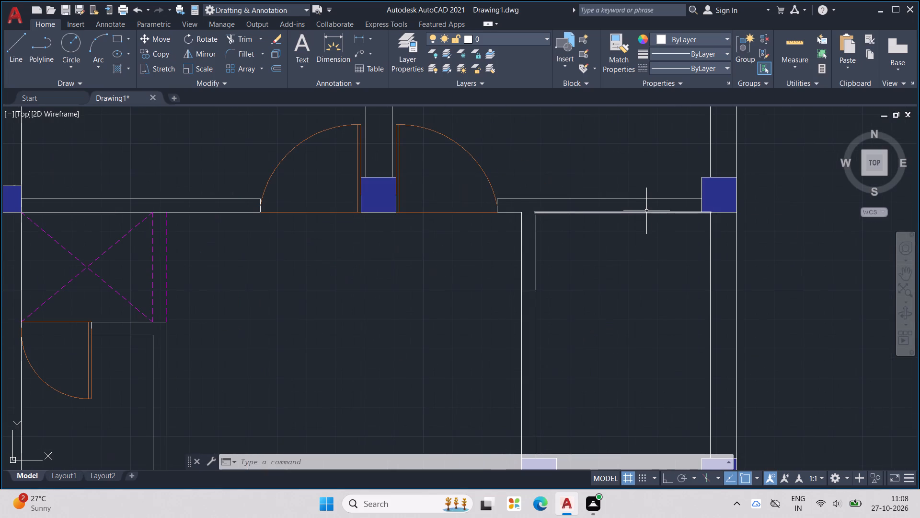
pyautogui.scroll(-1, 636, 219)
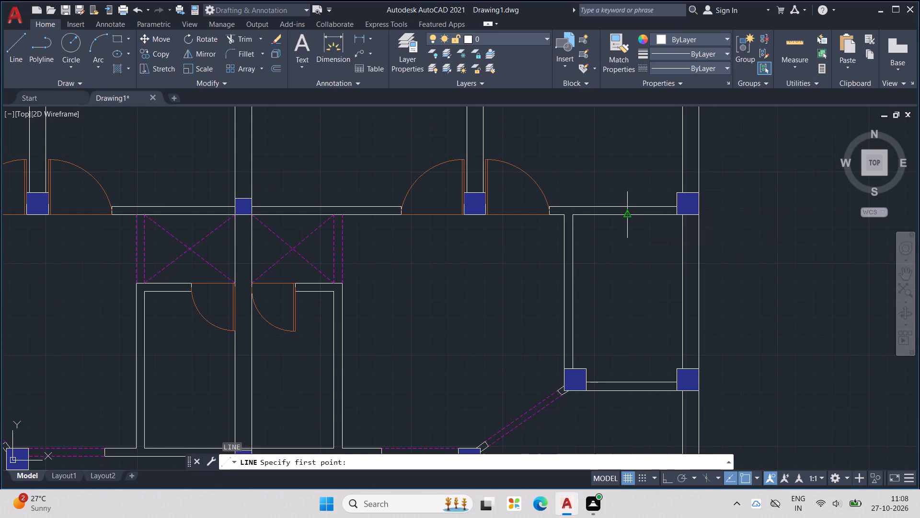
pyautogui.click(644, 217)
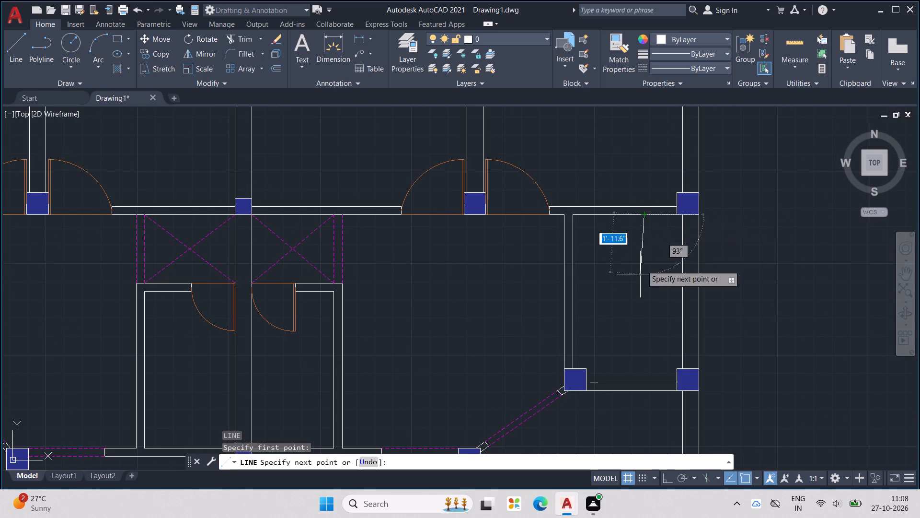
pyautogui.press('F8')
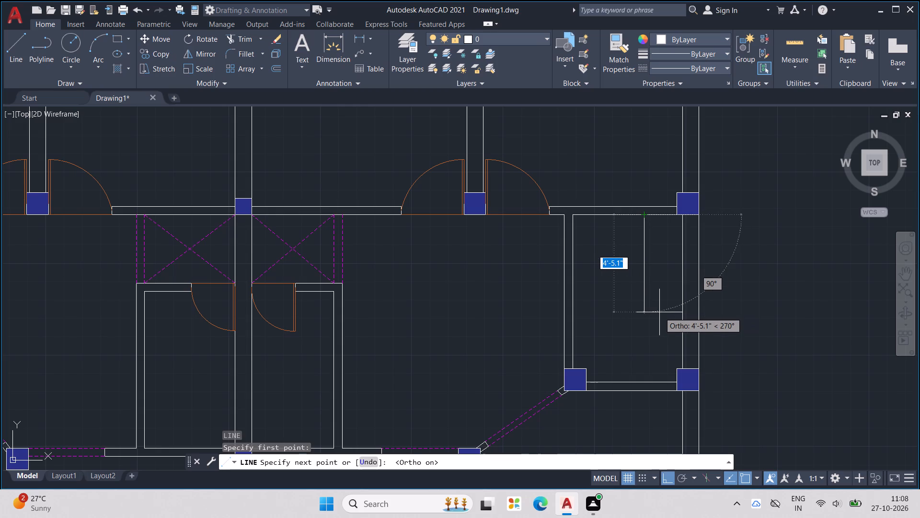
pyautogui.moveTo(660, 312); pyautogui.dragTo(722, 210, button='middle')
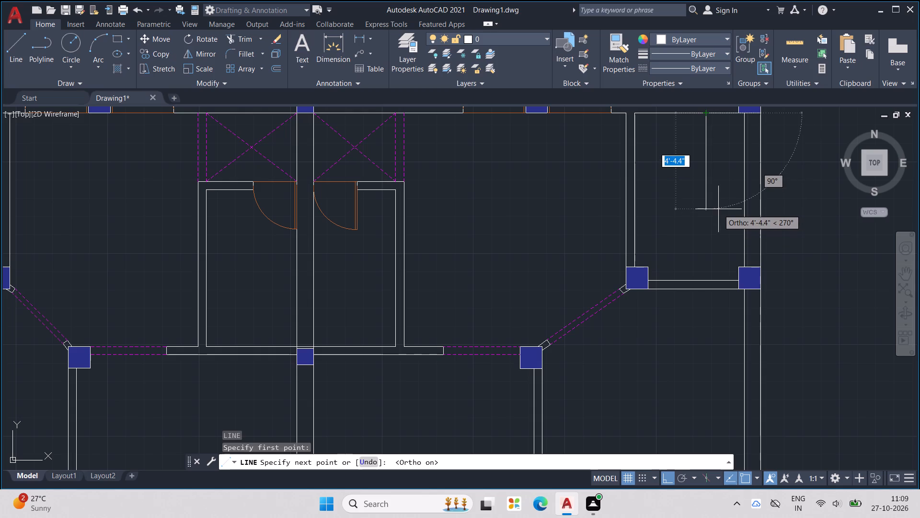
pyautogui.click(721, 221)
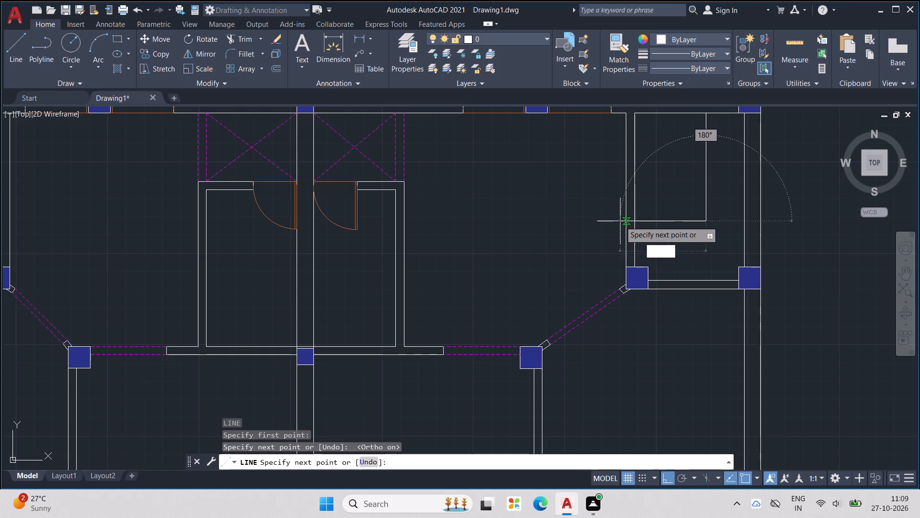
pyautogui.click(629, 222)
# Continue the line straight west to the small west room's partition, a short way into that room, and north to its north wall.
pyautogui.moveTo(481, 237); pyautogui.dragTo(916, 272, button='middle')
pyautogui.scroll(-1, 481, 237)
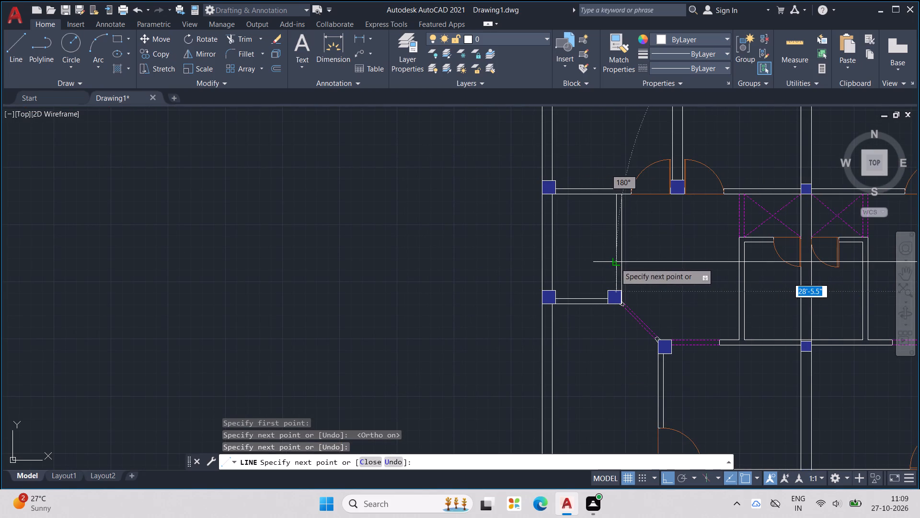
pyautogui.click(615, 263)
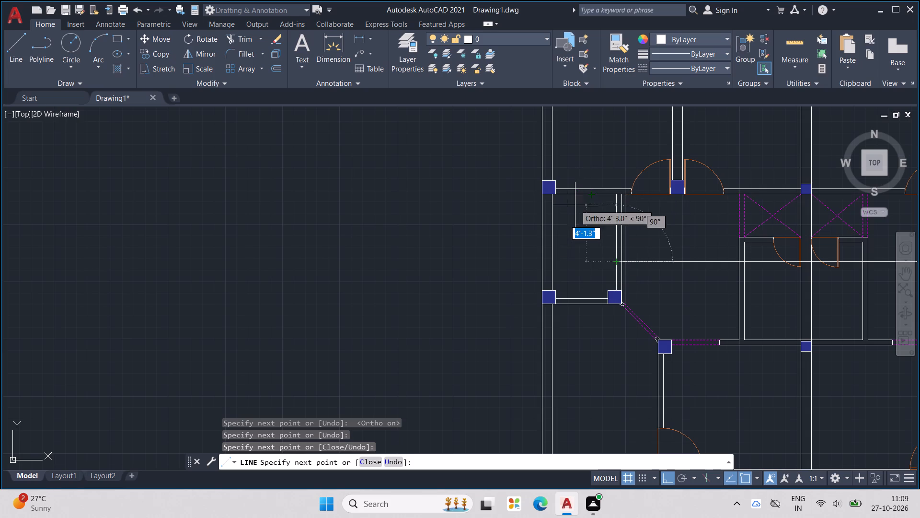
pyautogui.click(574, 257)
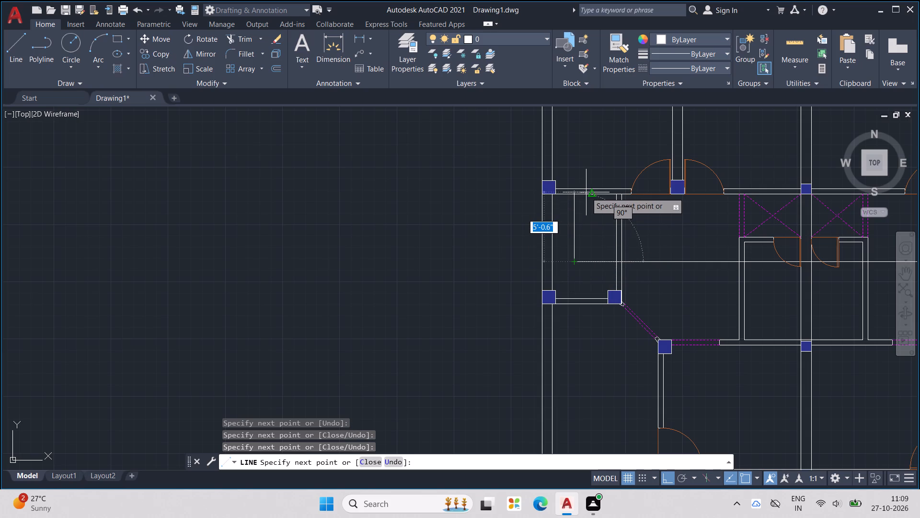
pyautogui.hotkey('ctrl', 'z')
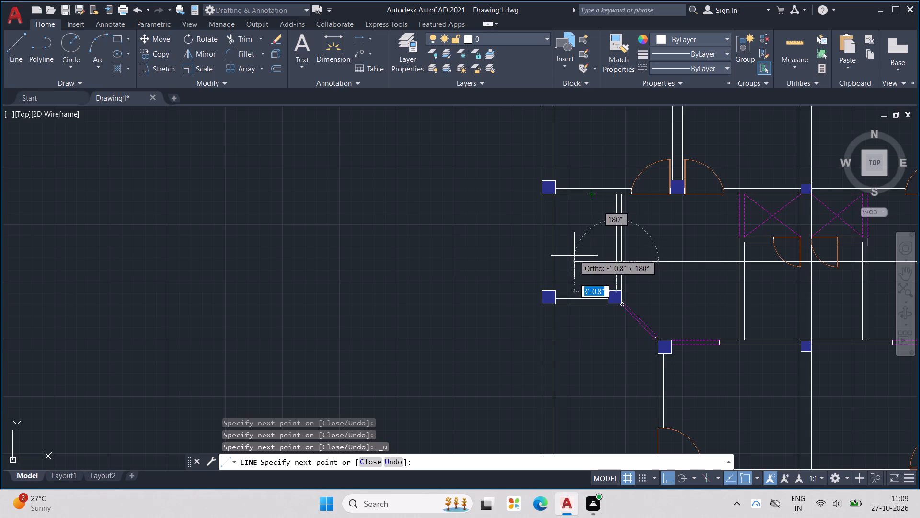
pyautogui.click(579, 259)
pyautogui.click(579, 198)
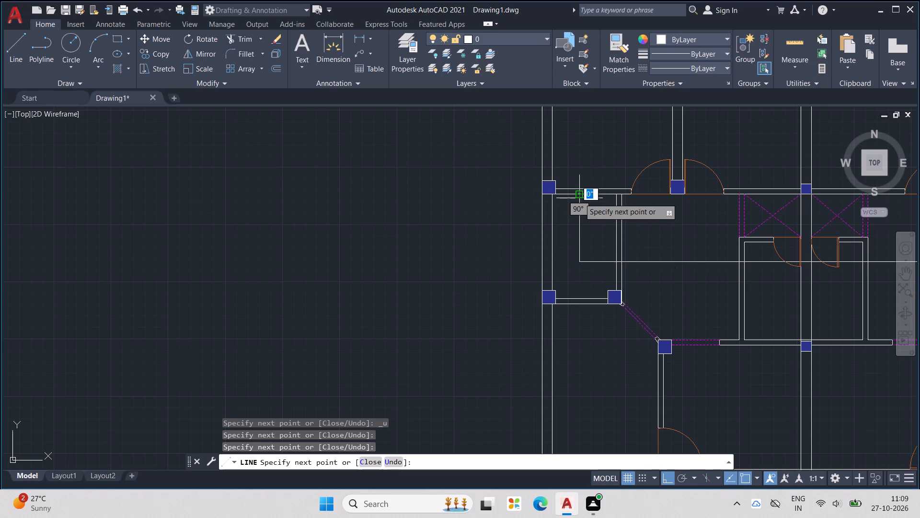
pyautogui.press('Escape')
pyautogui.press('Escape')
pyautogui.press('Escape')
pyautogui.press('Escape')
pyautogui.press('Escape')
# Delete the long horizontal line segment connecting the partitions of the east and west rooms.
pyautogui.moveTo(706, 253); pyautogui.dragTo(706, 277)
pyautogui.moveTo(707, 272); pyautogui.dragTo(550, 271, button='middle')
pyautogui.scroll(-1, 707, 272)
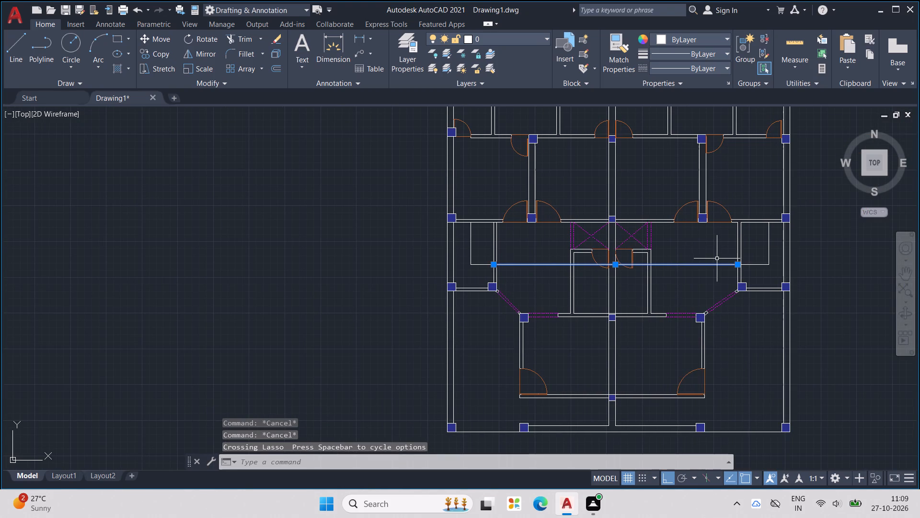
pyautogui.press('Delete')
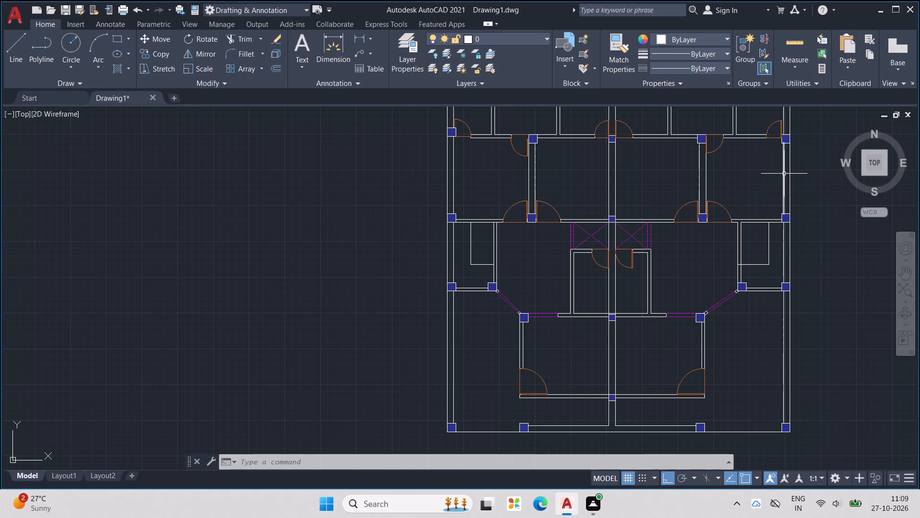
pyautogui.press('Escape')
pyautogui.press('Escape')
pyautogui.press('Escape')
pyautogui.press('Escape')
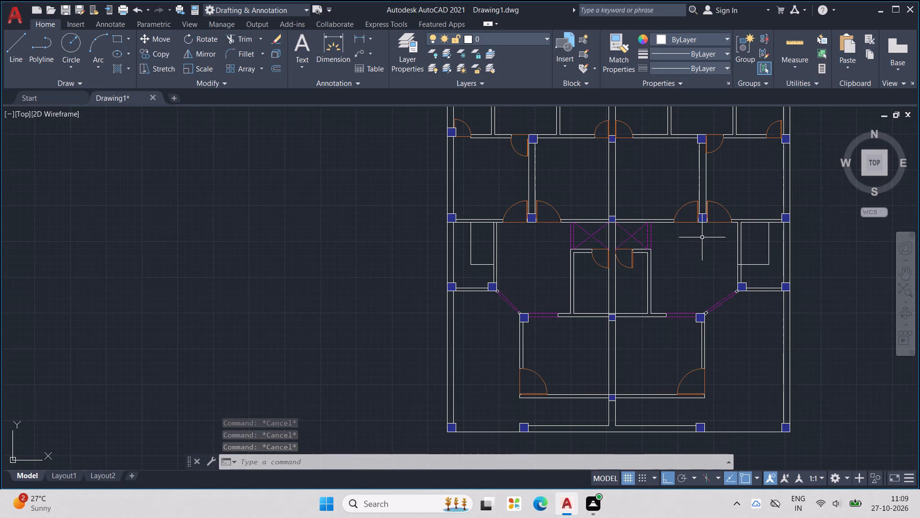
pyautogui.press('Escape')
pyautogui.press('Escape')
pyautogui.press('Escape')
# Trim away both lines of the east room's partition wall north of the new horizontal line.
pyautogui.press('t')
pyautogui.press('r')
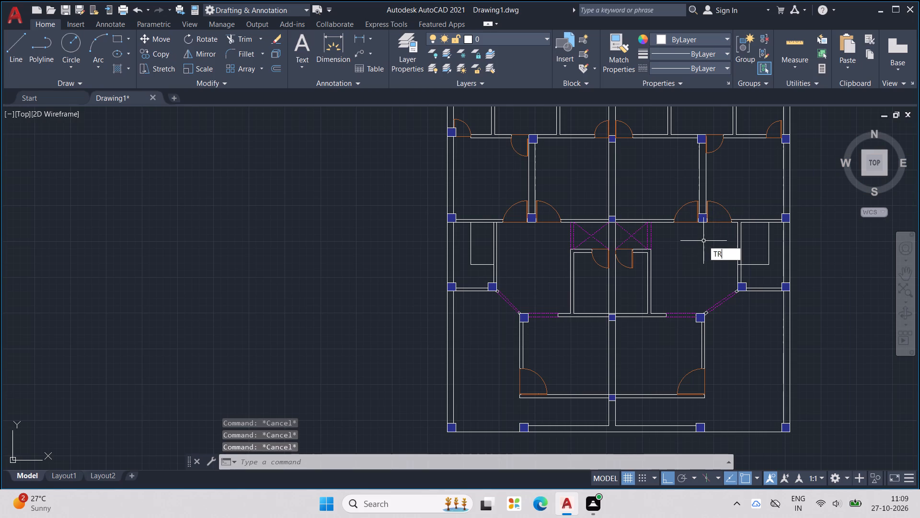
pyautogui.press('Return')
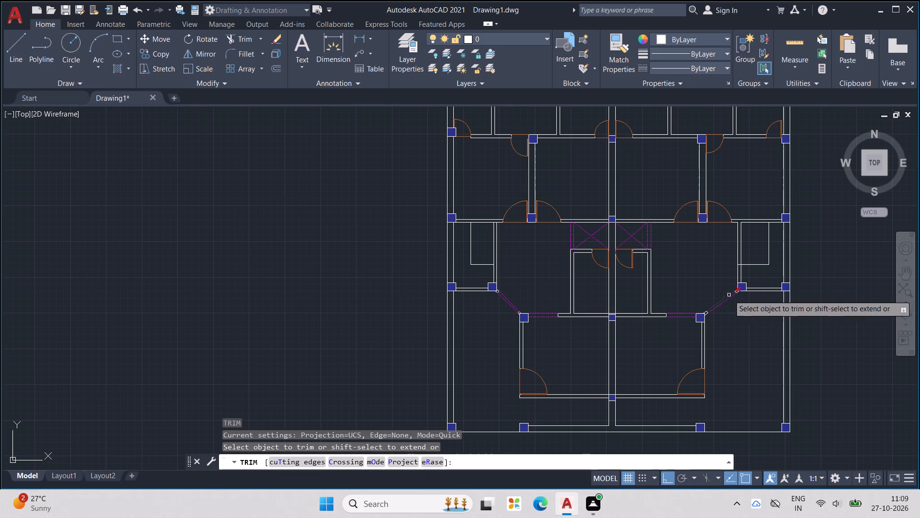
pyautogui.scroll(1, 740, 247)
pyautogui.moveTo(743, 239); pyautogui.dragTo(731, 246)
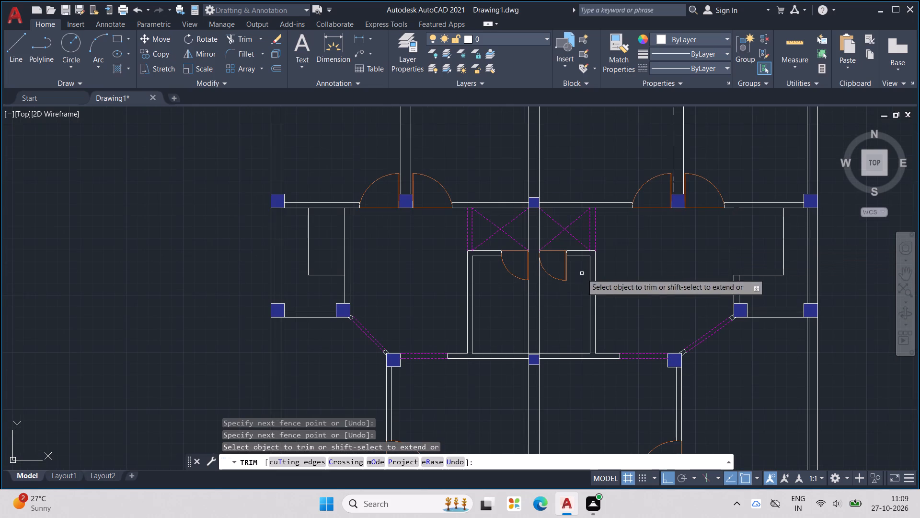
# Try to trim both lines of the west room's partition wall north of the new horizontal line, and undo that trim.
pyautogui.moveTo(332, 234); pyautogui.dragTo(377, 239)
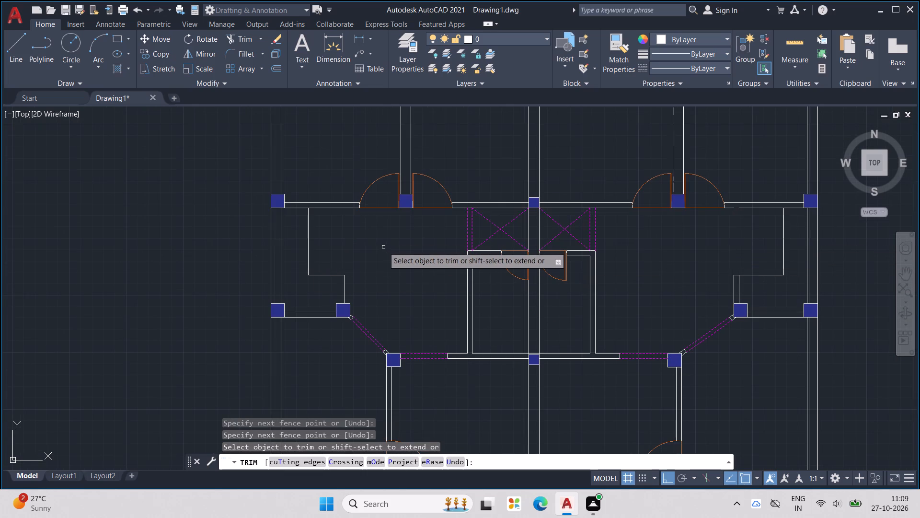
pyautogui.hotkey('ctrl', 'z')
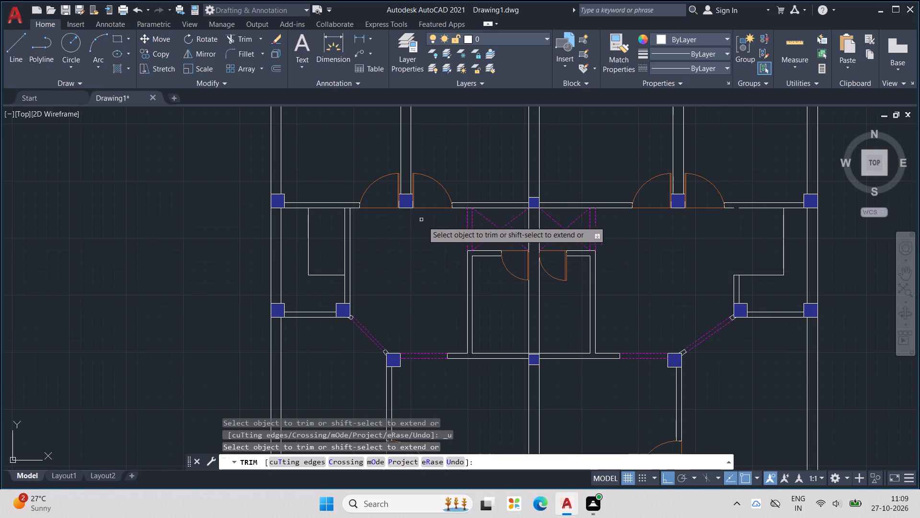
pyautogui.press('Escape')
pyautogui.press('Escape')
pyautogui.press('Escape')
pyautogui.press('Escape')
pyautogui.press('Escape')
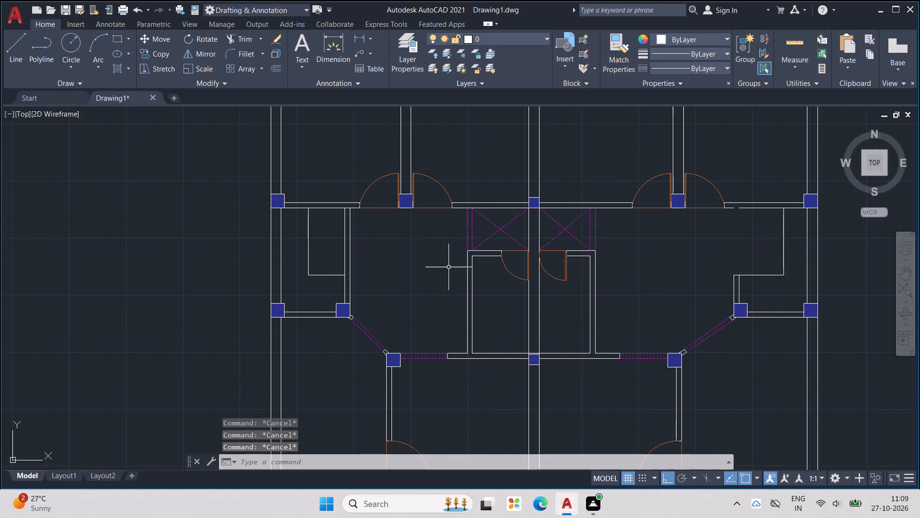
# Extend the east room's north wall line across its gap, and the west room's new horizontal line to the partition's outer face.
pyautogui.press('e')
pyautogui.press('x')
pyautogui.press('Return')
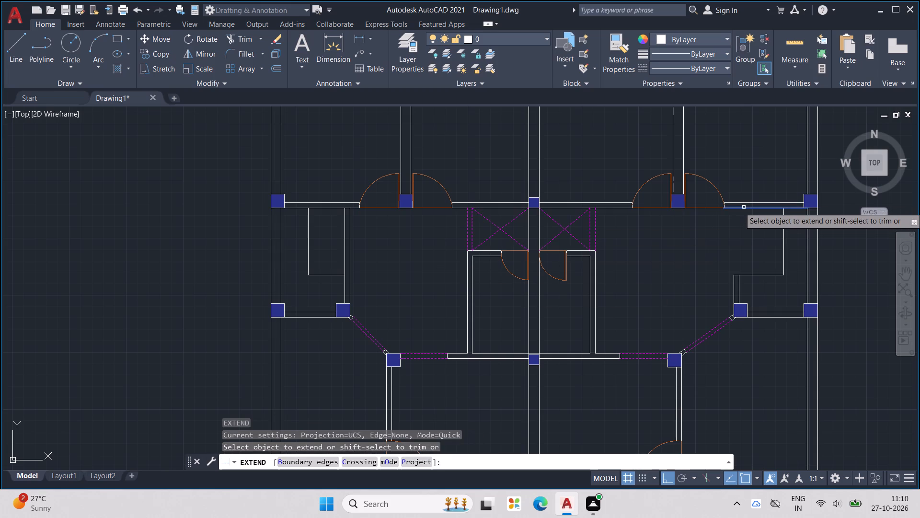
pyautogui.click(744, 207)
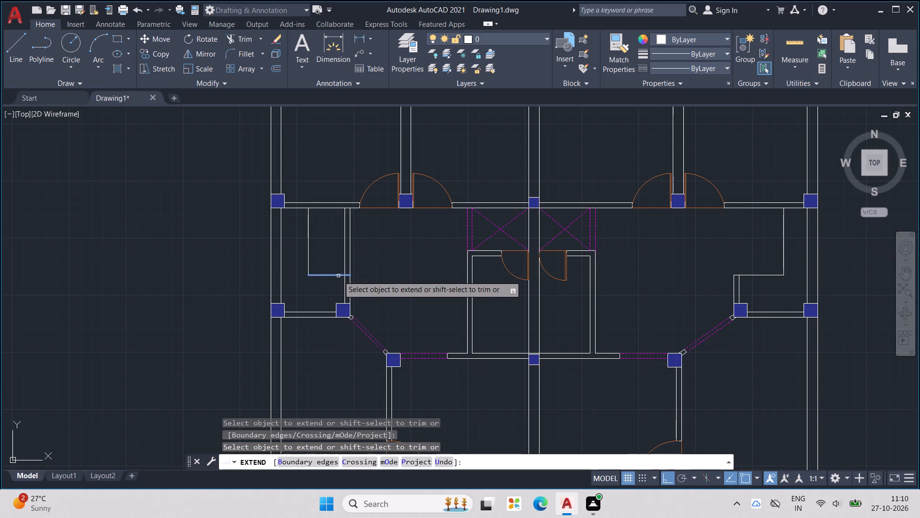
pyautogui.click(338, 276)
pyautogui.press('Escape')
pyautogui.press('Escape')
pyautogui.press('Escape')
pyautogui.press('Escape')
pyautogui.press('Escape')
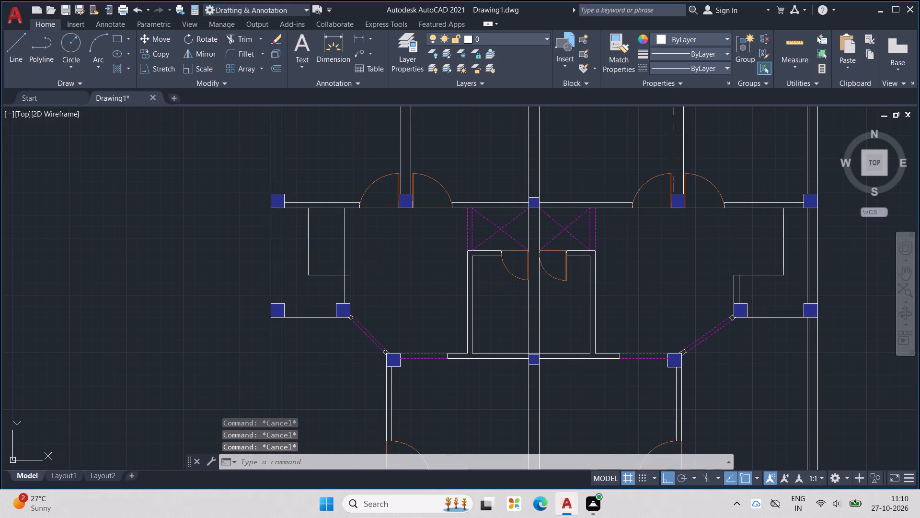
# Trim away both lines of the west room's partition wall north of the new horizontal line.
pyautogui.press('Escape')
pyautogui.write('TR')
pyautogui.press('Return')
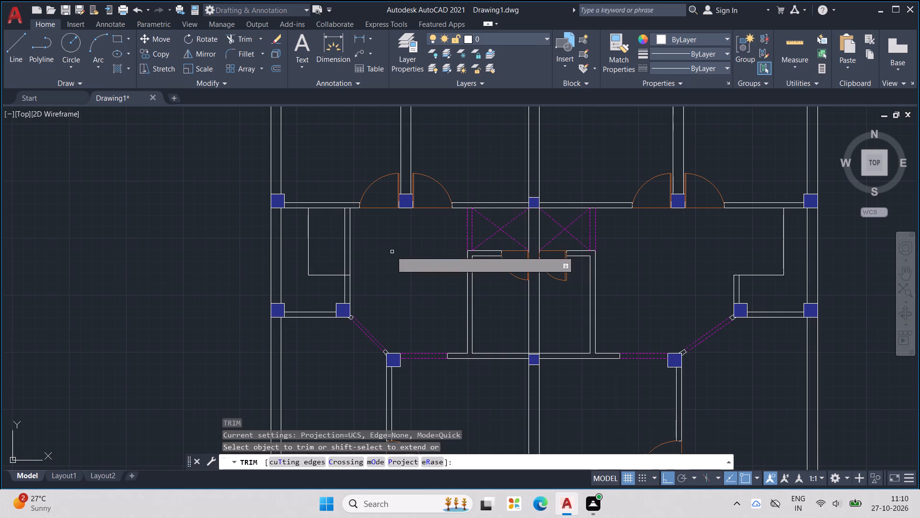
pyautogui.moveTo(382, 241); pyautogui.dragTo(345, 244)
pyautogui.click(340, 239)
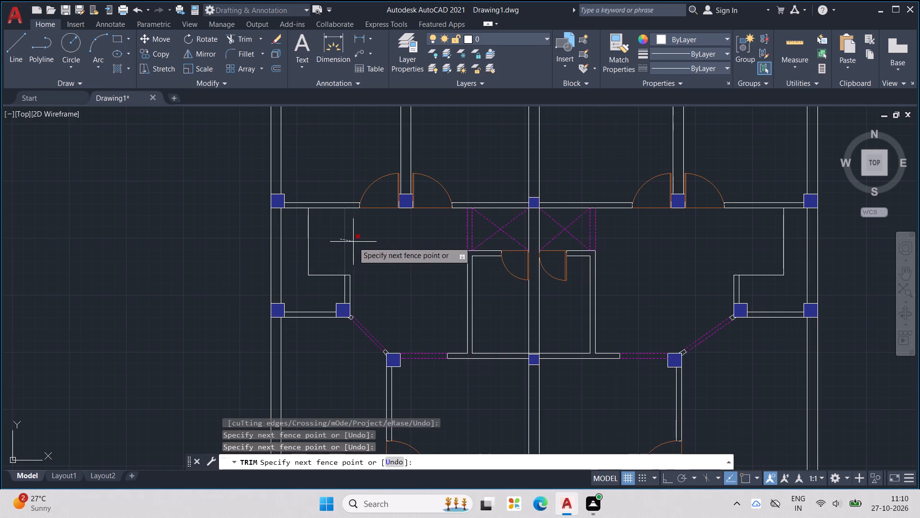
pyautogui.click(354, 242)
pyautogui.press('Escape')
pyautogui.press('Escape')
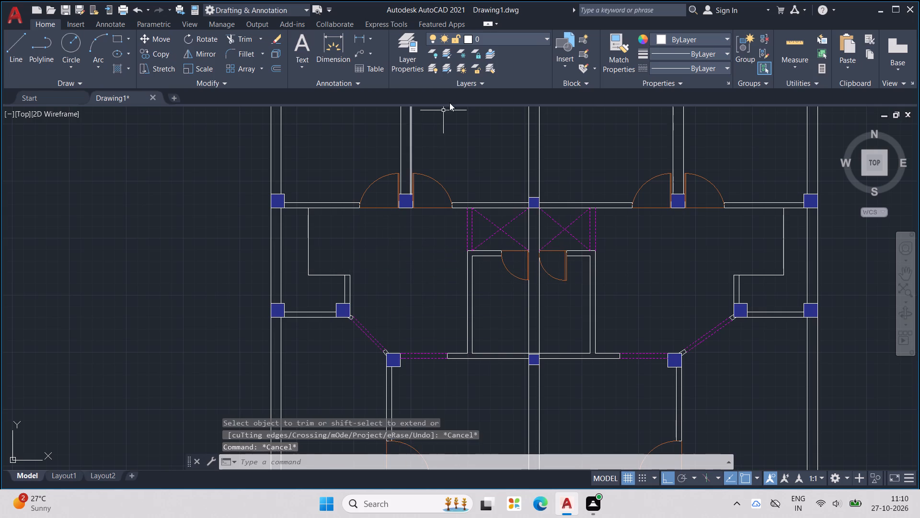
pyautogui.press('Escape')
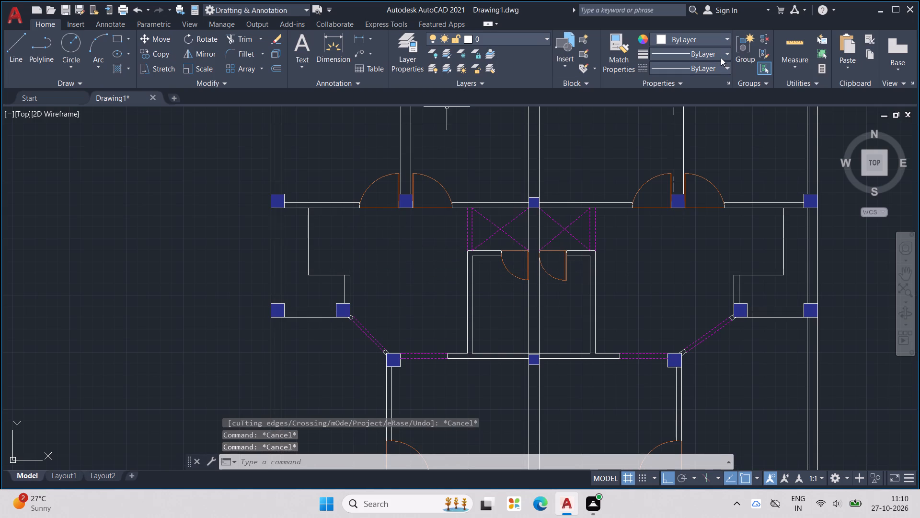
# Set the current colour to Magenta and the current linetype to the dashed JIS_02 type.
pyautogui.click(726, 40)
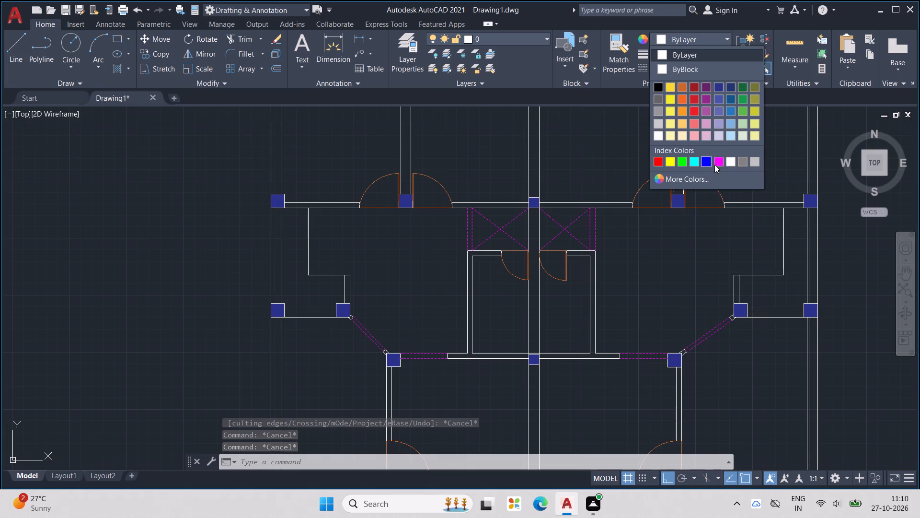
pyautogui.click(715, 161)
pyautogui.click(697, 55)
pyautogui.press('Escape')
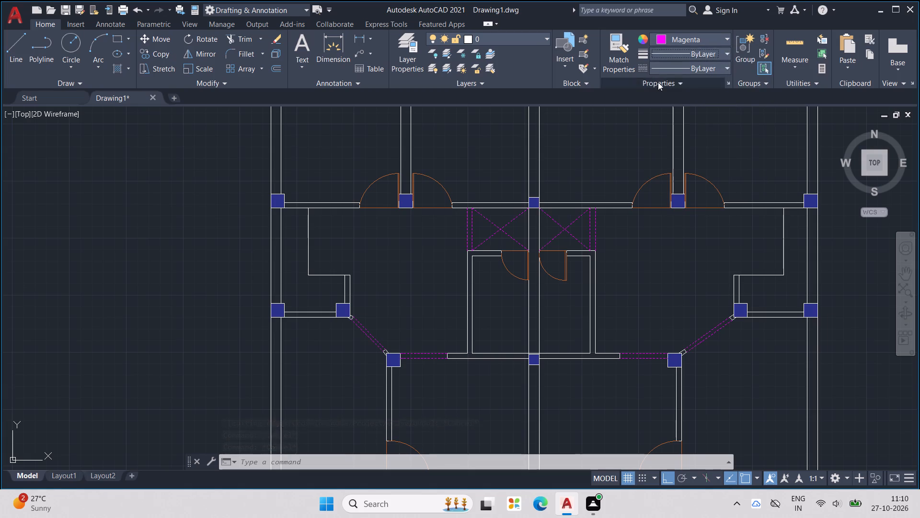
pyautogui.click(684, 71)
pyautogui.click(695, 128)
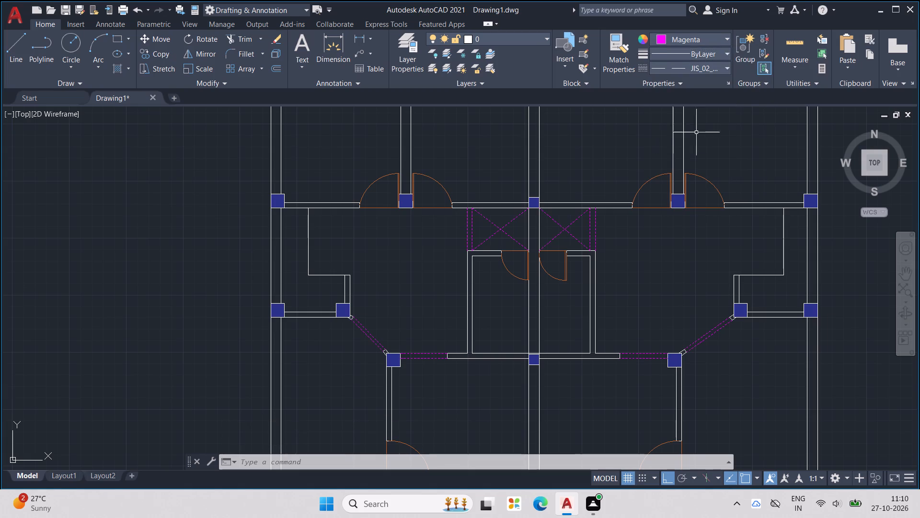
# Draw a dashed vertical line about 4'-11" long from the west room partition's inner face to the north wall.
pyautogui.press('l')
pyautogui.press('Return')
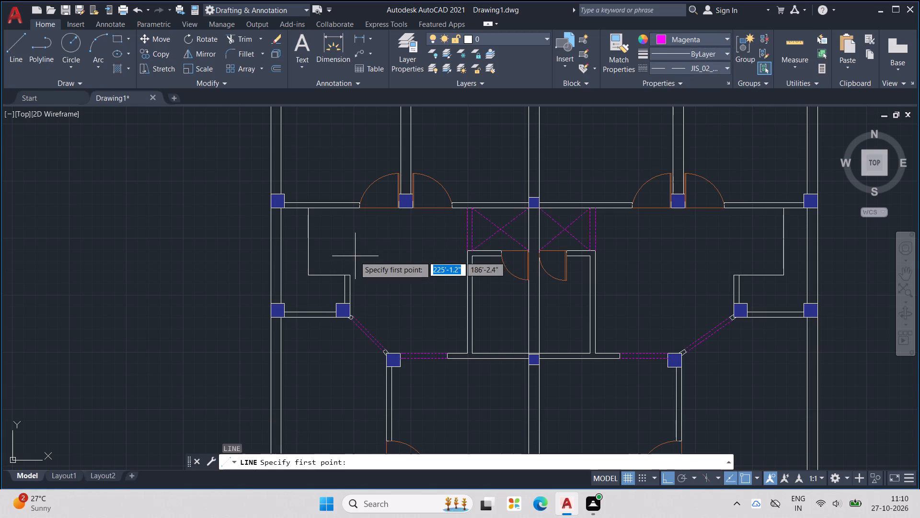
pyautogui.scroll(1, 355, 268)
pyautogui.moveTo(345, 279); pyautogui.dragTo(469, 294, button='middle')
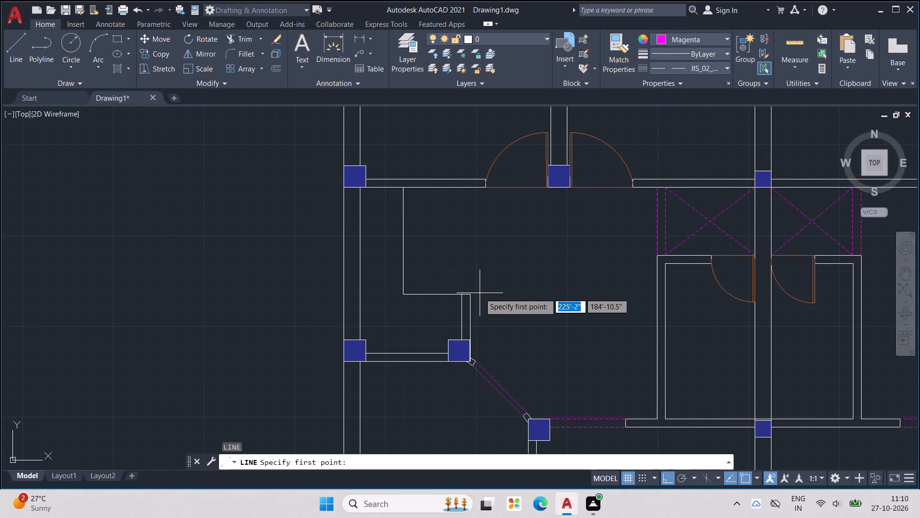
pyautogui.click(460, 296)
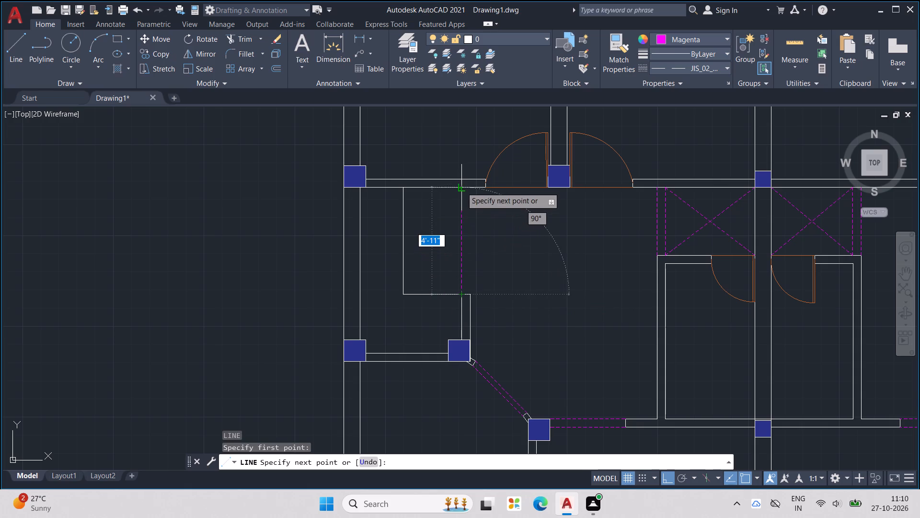
pyautogui.click(461, 187)
pyautogui.press('Escape')
# Draw a parallel dashed vertical line from the west room partition's outer face to the north wall.
pyautogui.press('l')
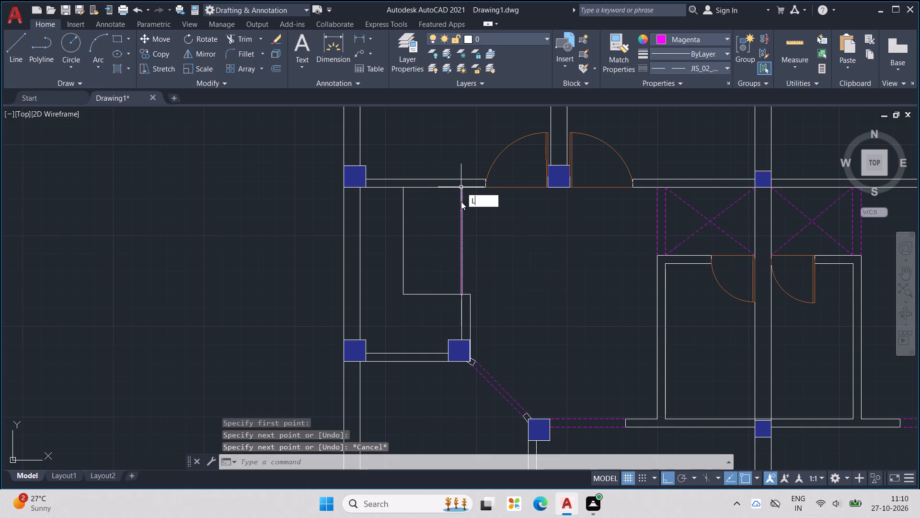
pyautogui.press('Return')
pyautogui.scroll(2, 471, 277)
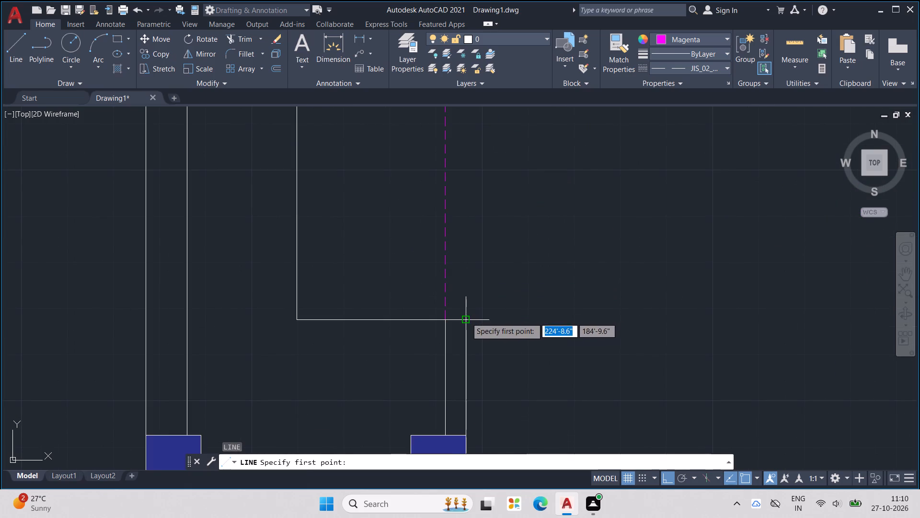
pyautogui.click(466, 318)
pyautogui.scroll(-2, 487, 218)
pyautogui.moveTo(489, 209); pyautogui.dragTo(481, 239, button='middle')
pyautogui.scroll(1, 479, 235)
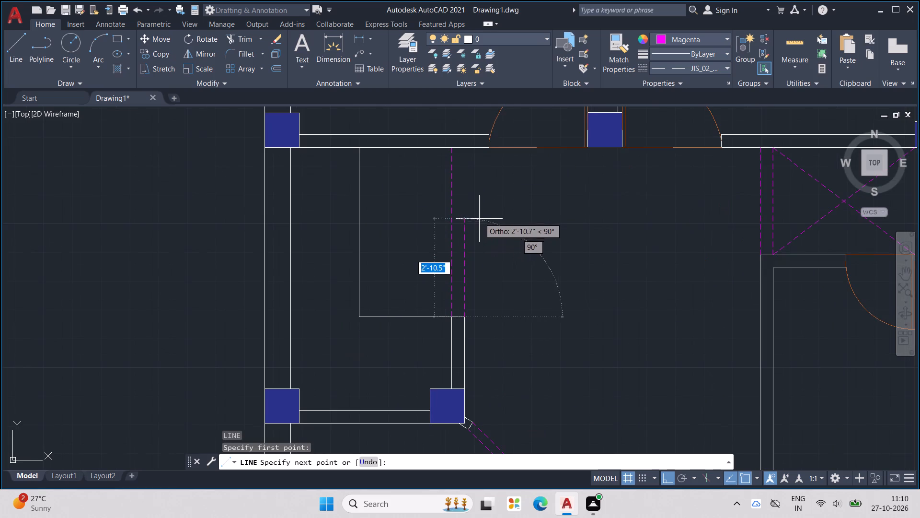
pyautogui.moveTo(479, 229); pyautogui.dragTo(481, 267, button='middle')
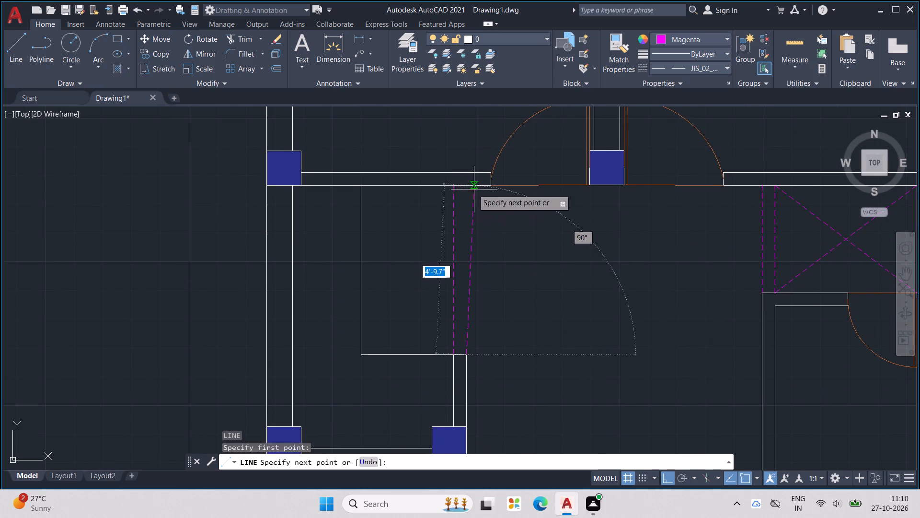
pyautogui.scroll(2, 474, 189)
pyautogui.click(448, 183)
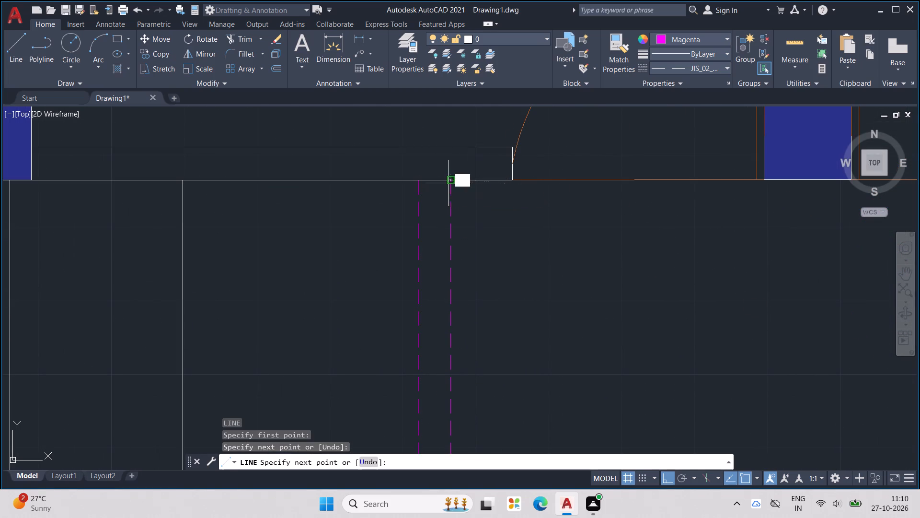
pyautogui.press('Escape')
pyautogui.scroll(-3, 464, 183)
pyautogui.press('Escape')
pyautogui.press('Escape')
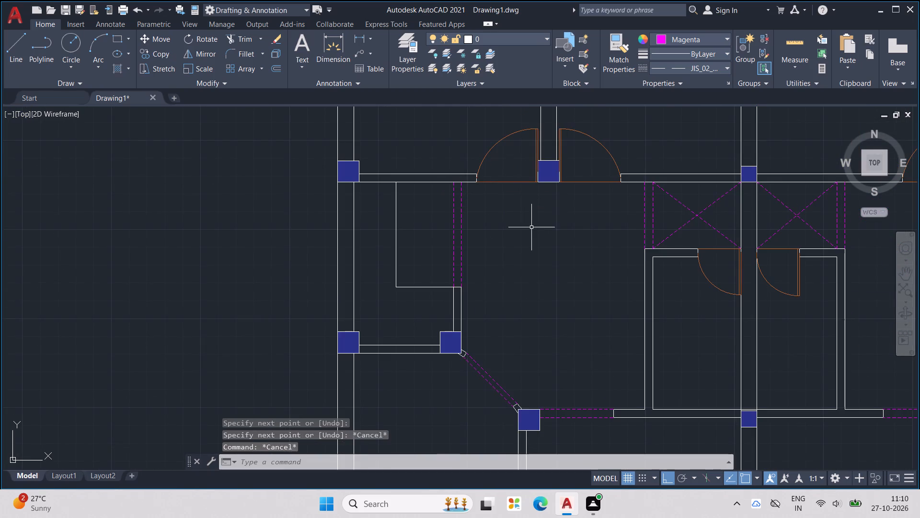
# Draw a dashed vertical line from the east room partition's outer face to the north wall.
pyautogui.moveTo(531, 227); pyautogui.dragTo(400, 208, button='middle')
pyautogui.scroll(-1, 522, 227)
pyautogui.press('Escape')
pyautogui.press('Escape')
pyautogui.press('Escape')
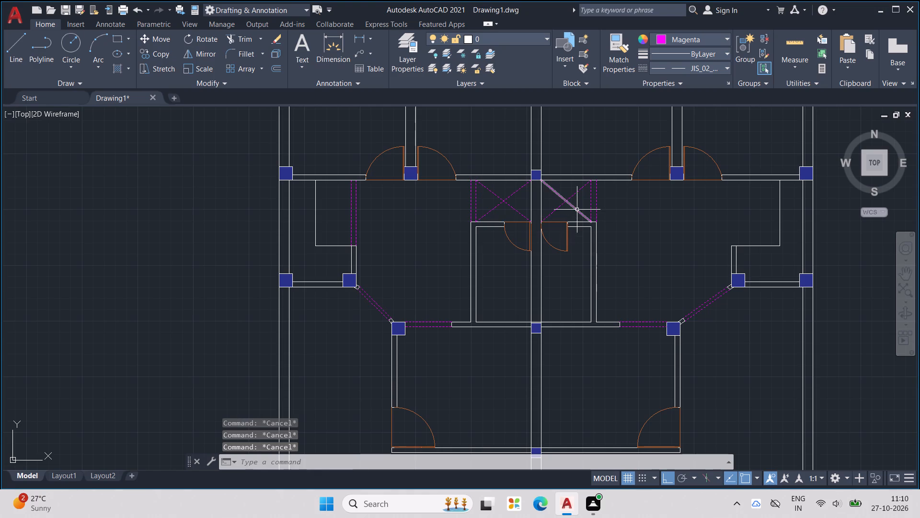
pyautogui.press('l')
pyautogui.press('Return')
pyautogui.moveTo(663, 207); pyautogui.dragTo(601, 248, button='middle')
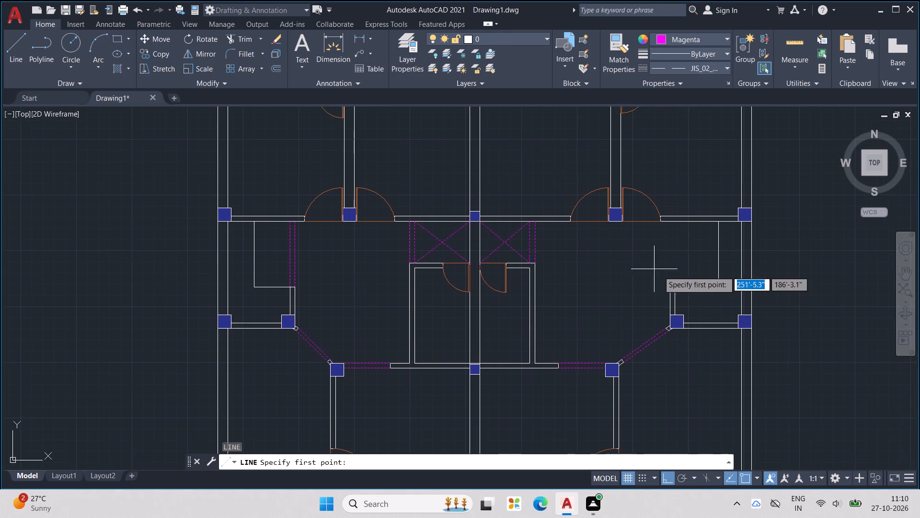
pyautogui.scroll(2, 682, 284)
pyautogui.click(646, 291)
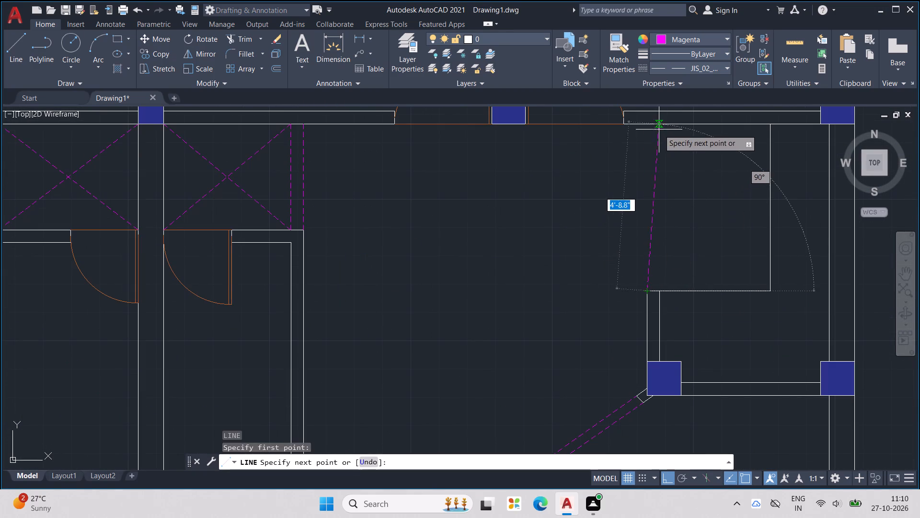
pyautogui.click(646, 125)
pyautogui.press('Escape')
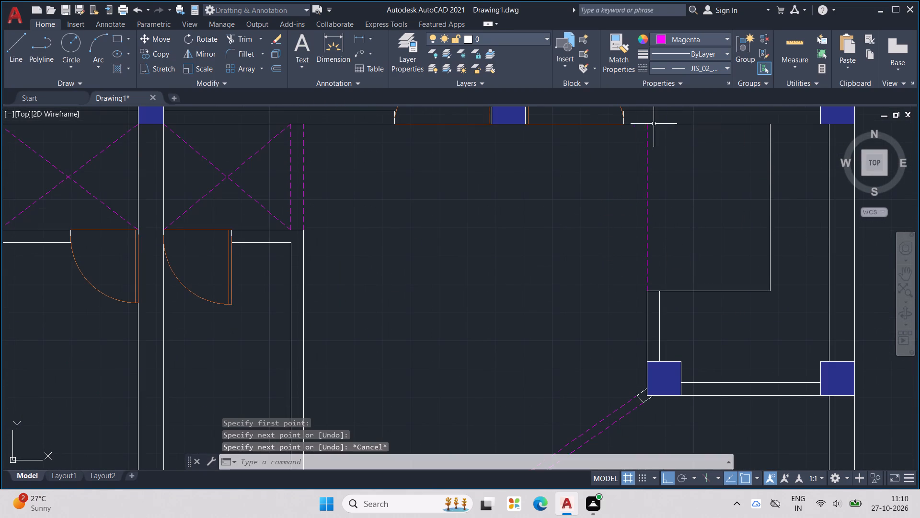
# Draw a parallel dashed vertical line from the east room partition's inner face to the north wall.
pyautogui.press('l')
pyautogui.press('Return')
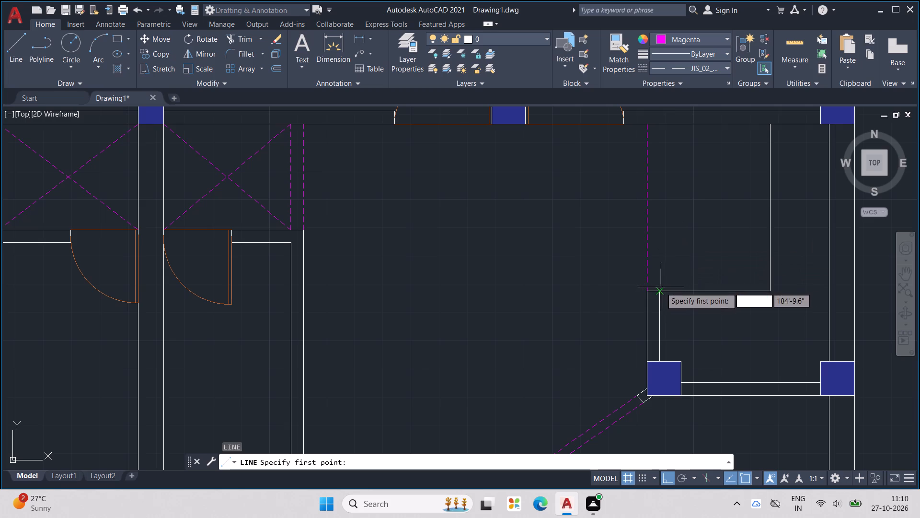
pyautogui.click(660, 290)
pyautogui.click(659, 122)
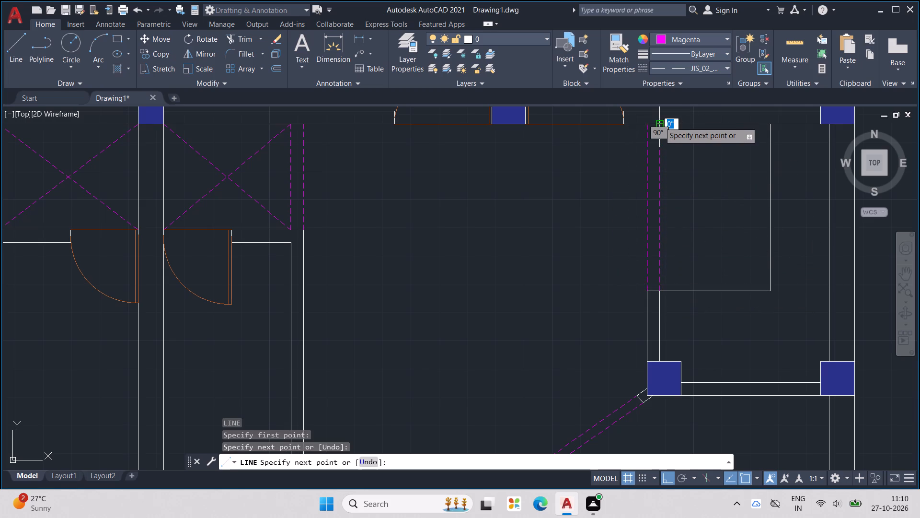
pyautogui.press('Escape')
pyautogui.scroll(-2, 657, 143)
pyautogui.press('Escape')
pyautogui.scroll(-2, 648, 172)
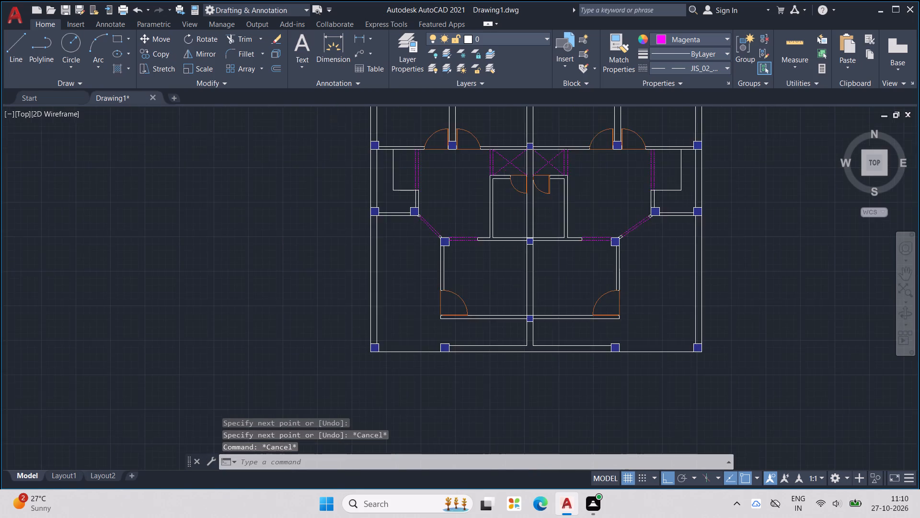
pyautogui.press('Escape')
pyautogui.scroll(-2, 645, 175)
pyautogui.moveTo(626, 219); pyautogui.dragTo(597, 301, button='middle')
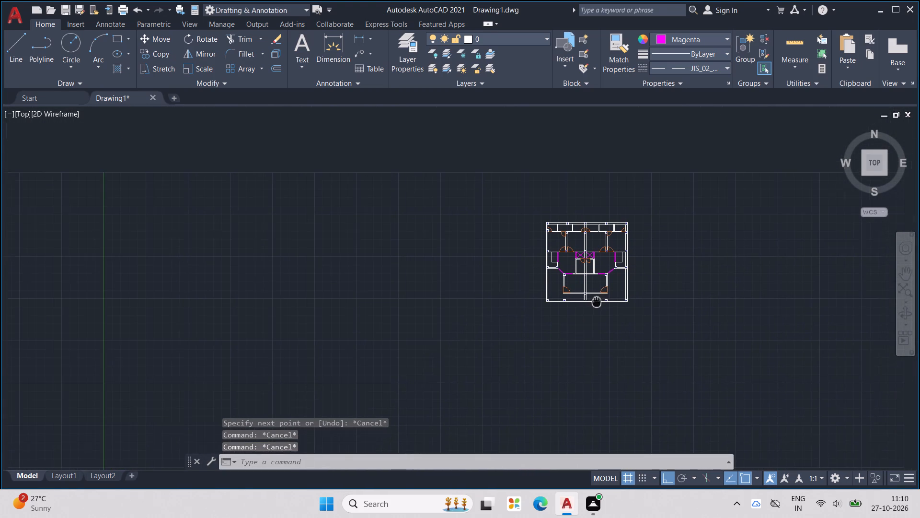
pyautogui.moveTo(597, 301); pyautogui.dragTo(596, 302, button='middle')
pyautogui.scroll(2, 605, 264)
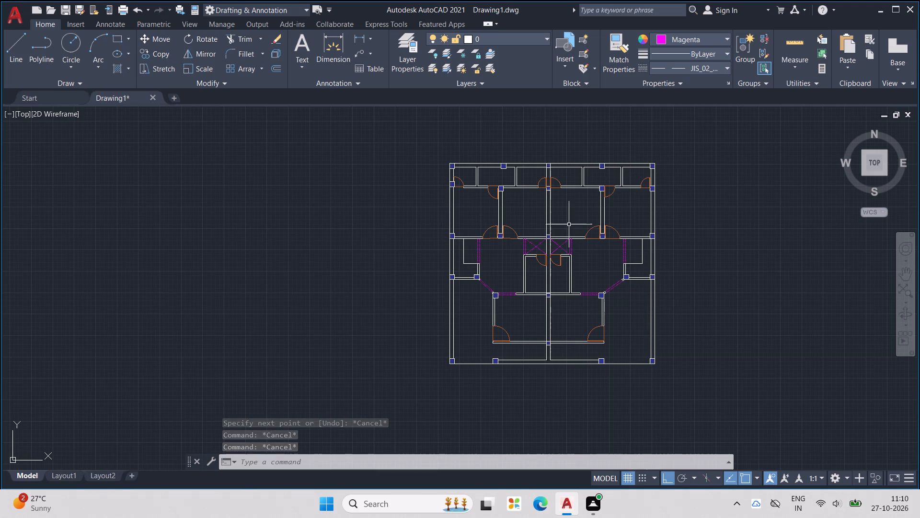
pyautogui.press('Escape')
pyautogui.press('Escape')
# Draw a dashed rectangle about 4'-8" by 2'-4" against the north wall's inner face in the north row's second room from the east.
pyautogui.moveTo(593, 173); pyautogui.dragTo(537, 204, button='middle')
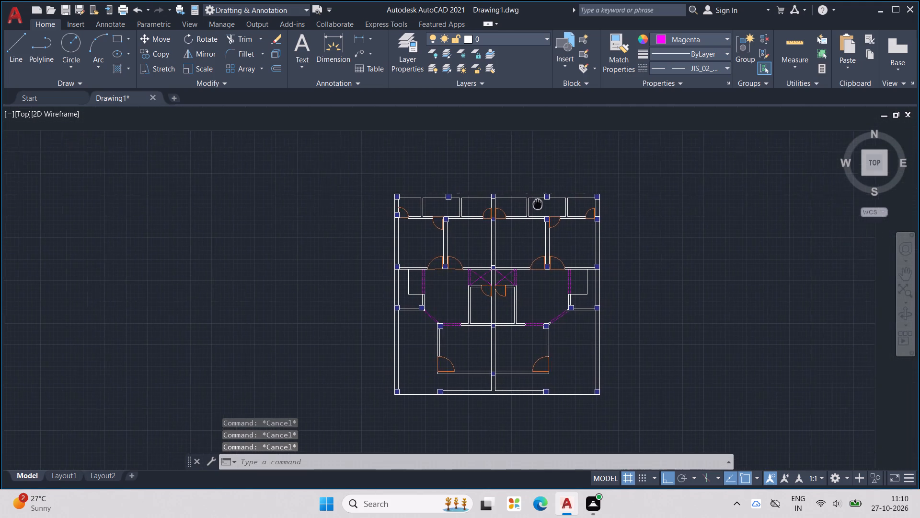
pyautogui.moveTo(537, 204); pyautogui.dragTo(534, 206, button='middle')
pyautogui.scroll(-1, 533, 205)
pyautogui.scroll(2, 534, 190)
pyautogui.press('Escape')
pyautogui.press('Escape')
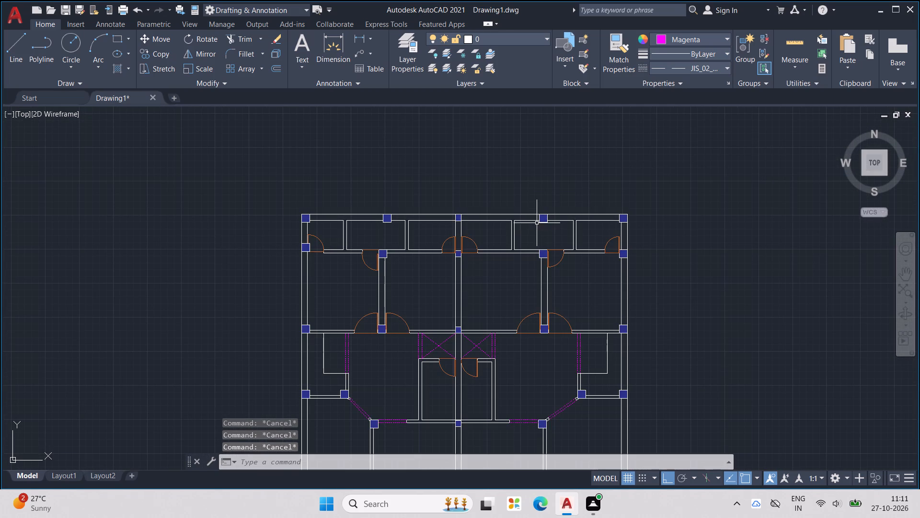
pyautogui.press('l')
pyautogui.press('Return')
pyautogui.scroll(2, 514, 243)
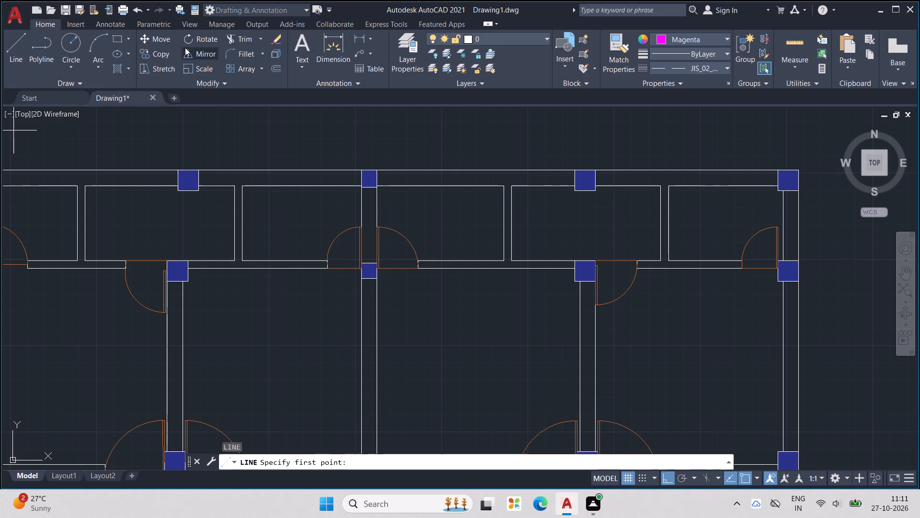
pyautogui.click(113, 33)
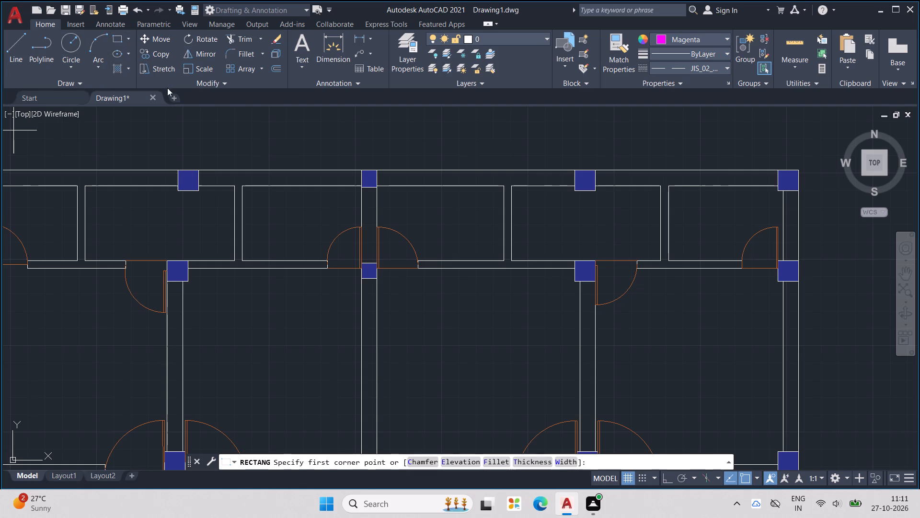
pyautogui.scroll(1, 570, 200)
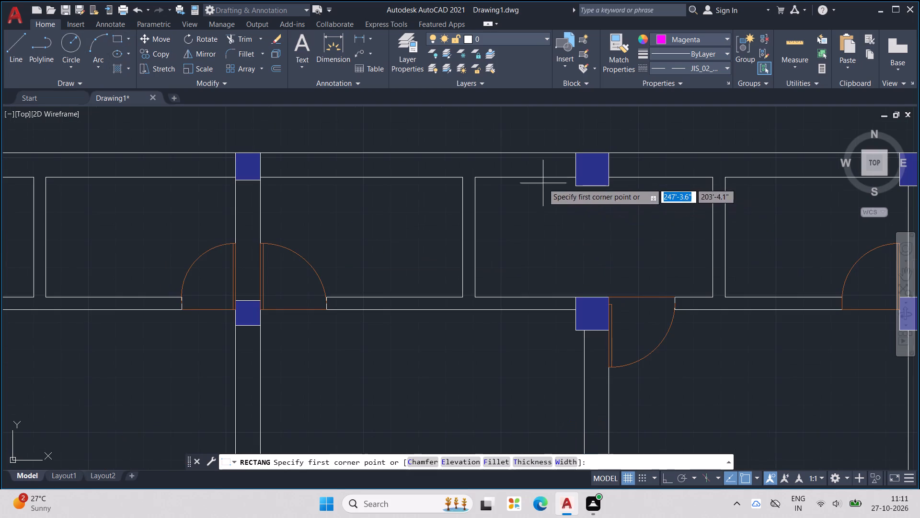
pyautogui.click(523, 175)
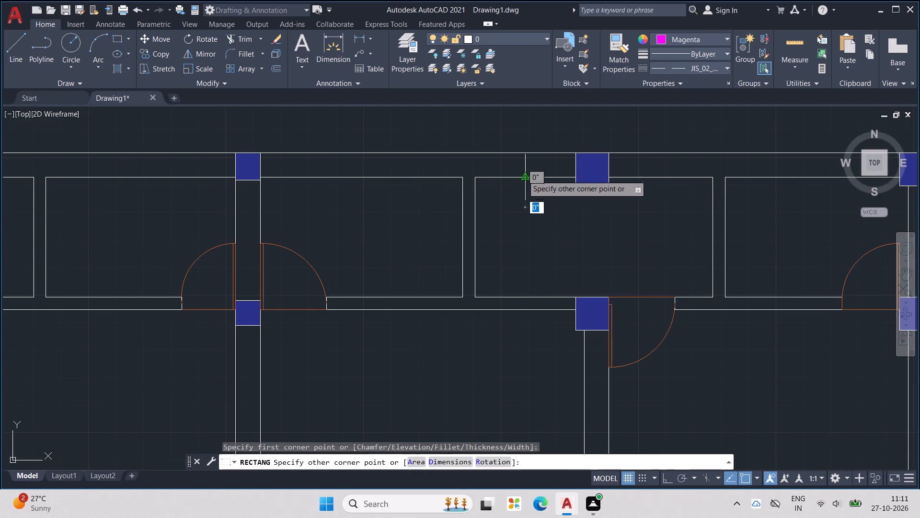
pyautogui.click(680, 254)
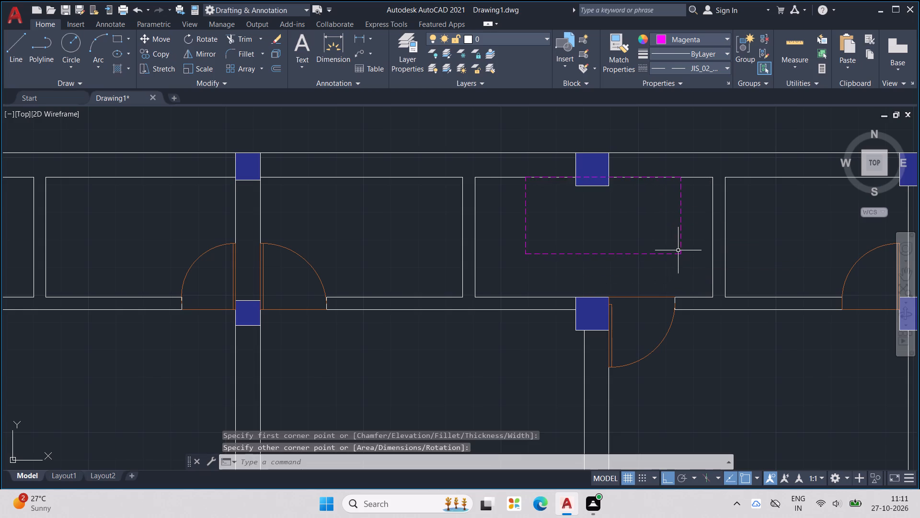
# Copy the dashed rectangle and paste it into the north row's second room from the west, just below the north wall.
pyautogui.scroll(-1, 671, 252)
pyautogui.click(669, 252)
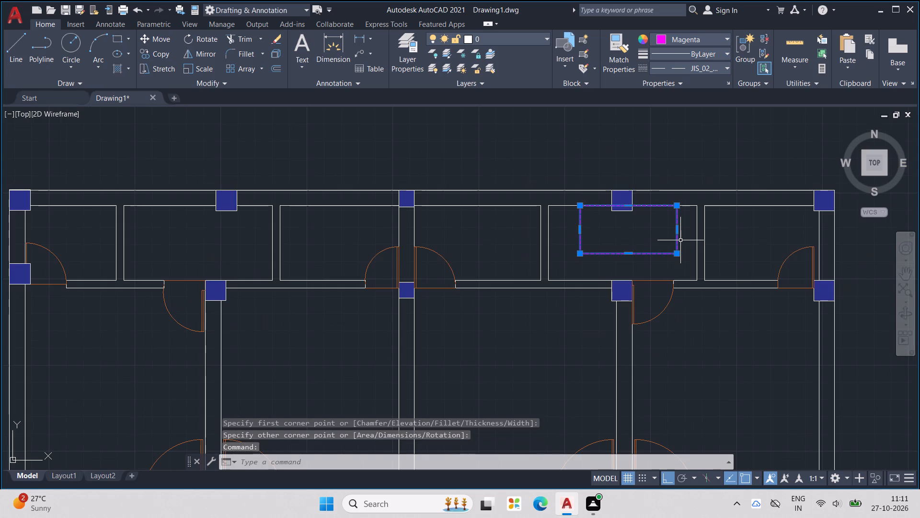
pyautogui.hotkey('ctrl', 'c')
pyautogui.hotkey('ctrl', 'v')
pyautogui.moveTo(537, 251); pyautogui.dragTo(894, 320, button='middle')
pyautogui.scroll(-1, 894, 320)
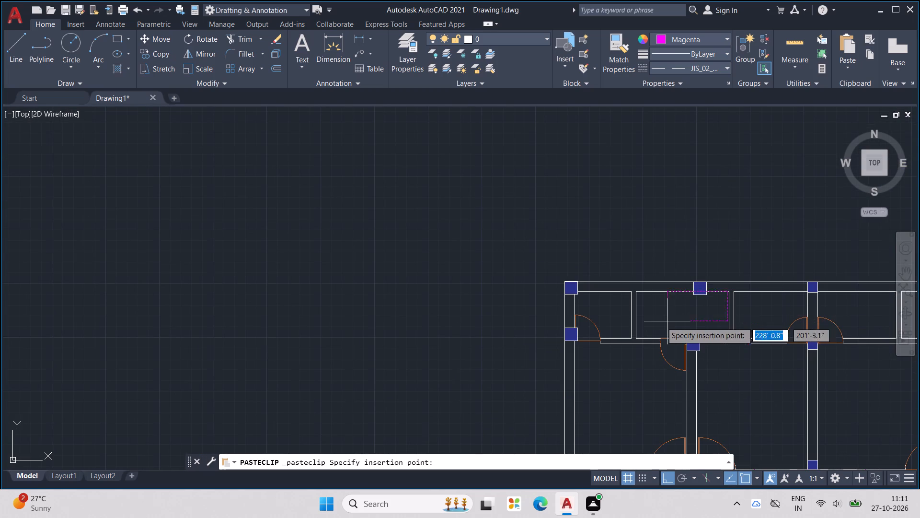
pyautogui.moveTo(654, 327); pyautogui.dragTo(507, 292, button='middle')
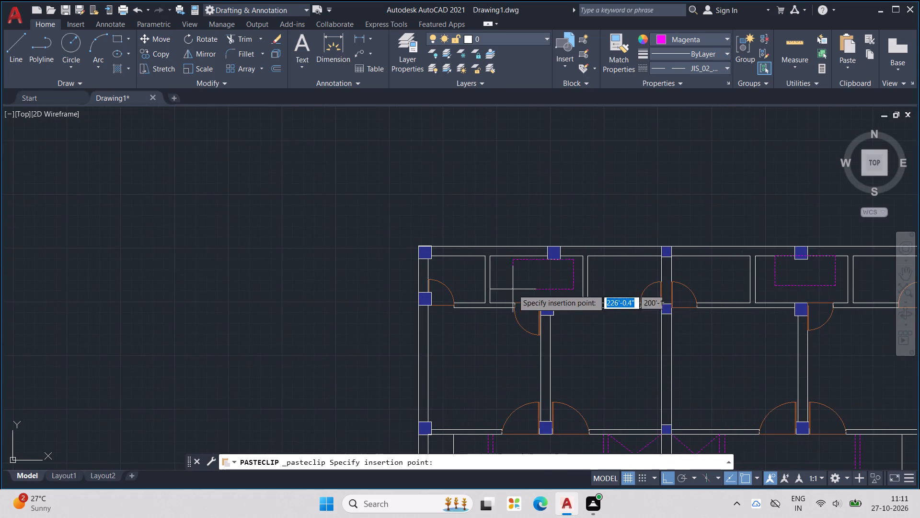
pyautogui.scroll(2, 518, 285)
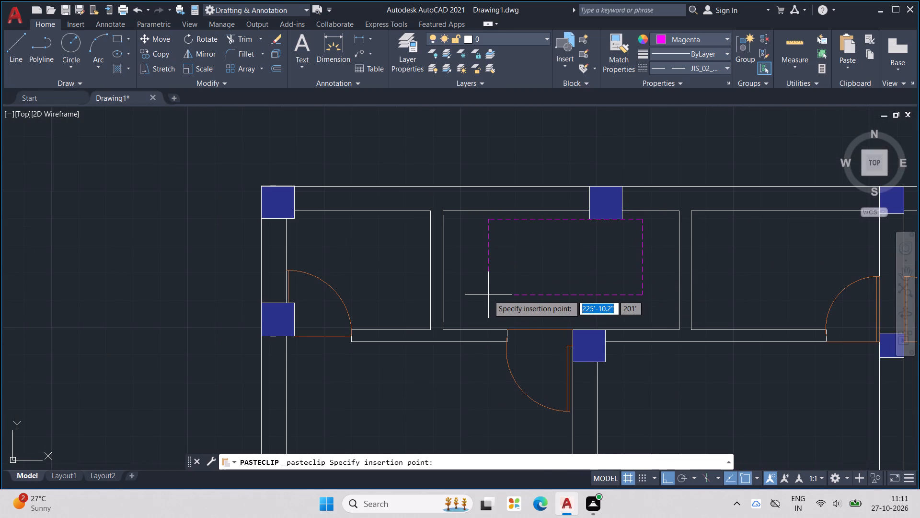
pyautogui.click(488, 296)
# Undo the last paste and paste the dashed rectangle against the north wall's inner face in the north row's second room from the west.
pyautogui.moveTo(594, 286); pyautogui.dragTo(586, 286, button='middle')
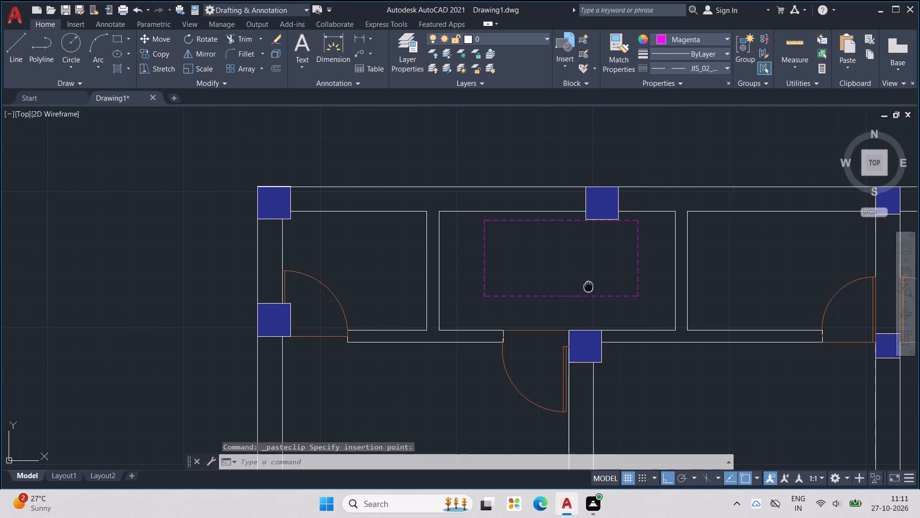
pyautogui.moveTo(586, 286); pyautogui.dragTo(504, 289, button='middle')
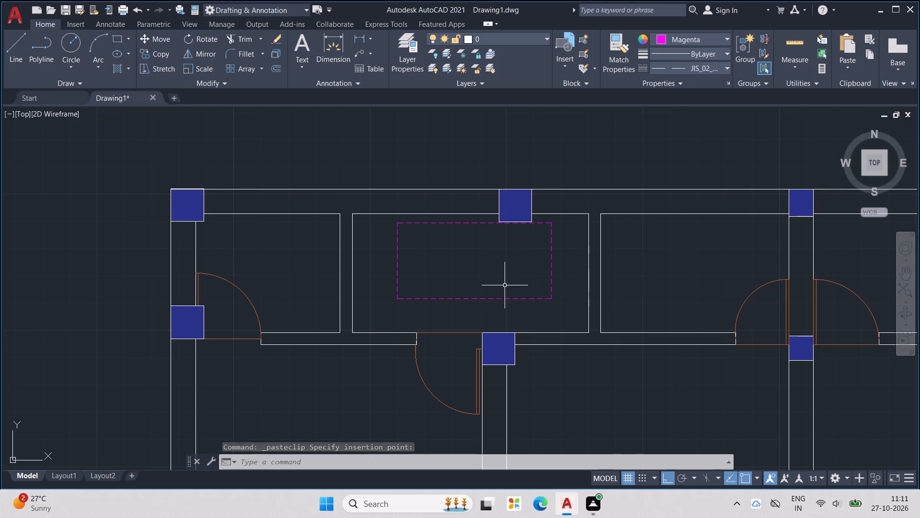
pyautogui.hotkey('ctrl', 'z')
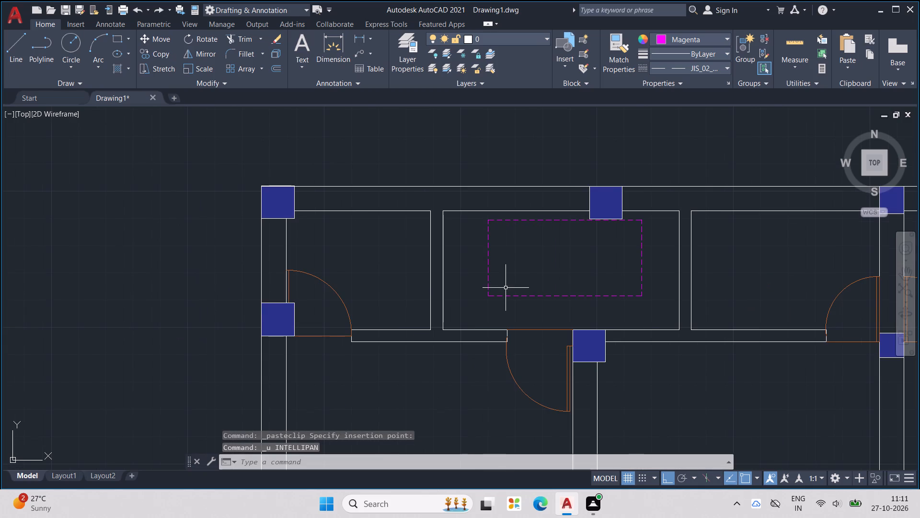
pyautogui.hotkey('ctrl', 'z')
pyautogui.hotkey('ctrl', 'v')
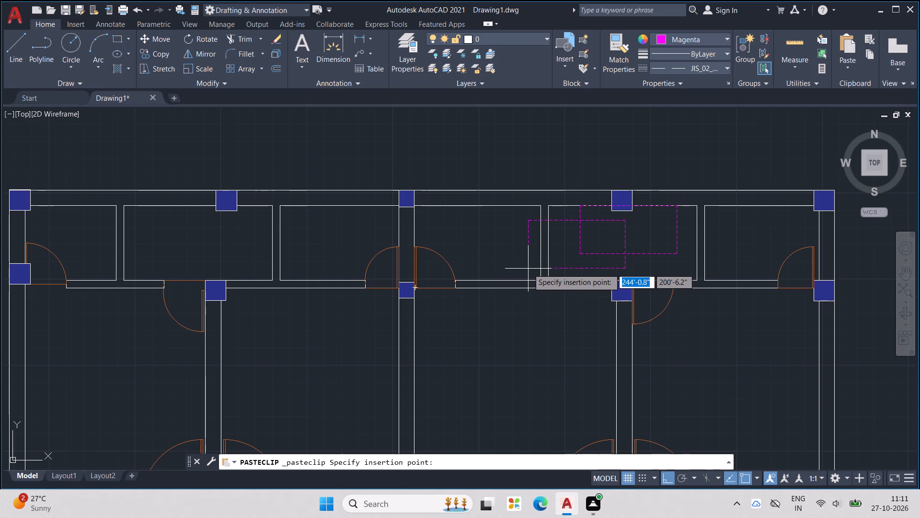
pyautogui.scroll(-1, 531, 268)
pyautogui.moveTo(410, 270); pyautogui.dragTo(514, 285, button='middle')
pyautogui.scroll(-1, 506, 285)
pyautogui.scroll(1, 418, 280)
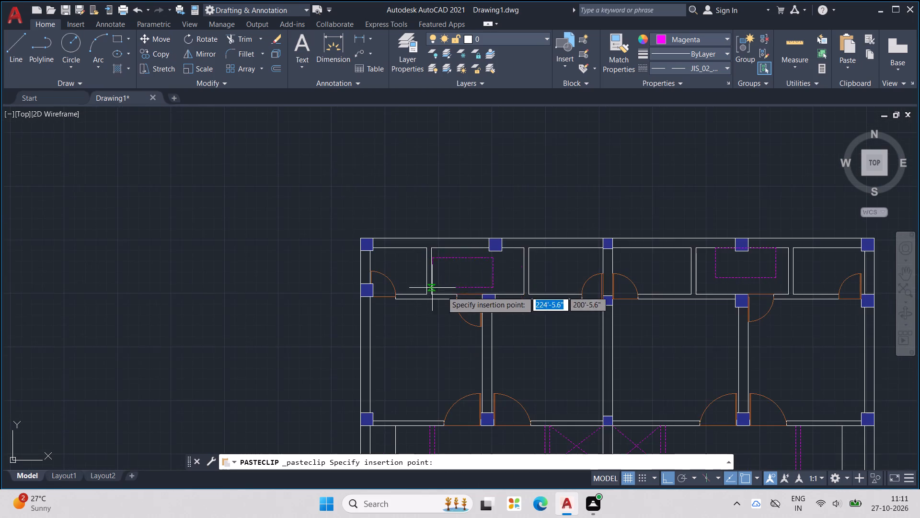
pyautogui.scroll(1, 469, 283)
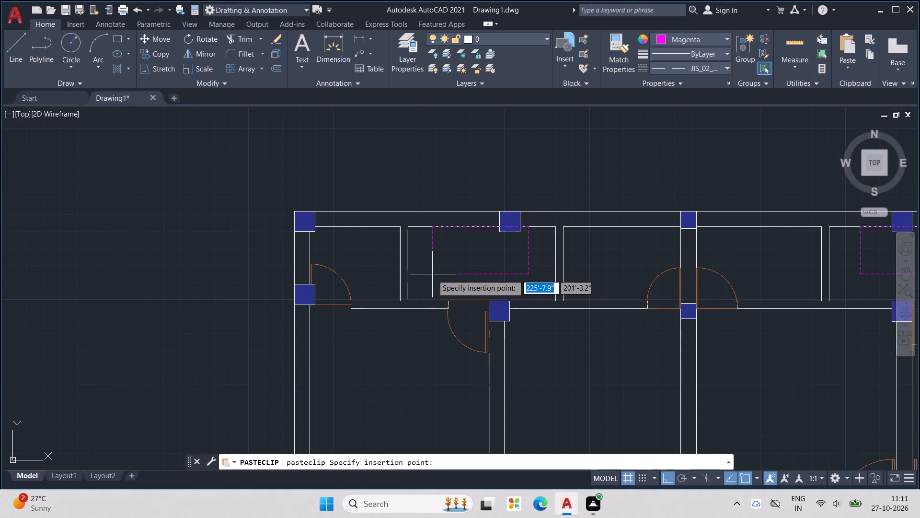
pyautogui.click(437, 275)
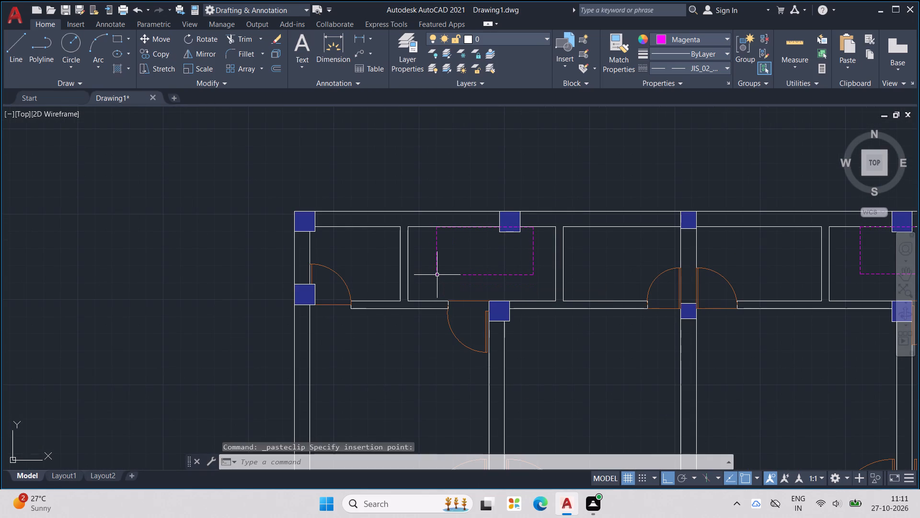
pyautogui.press('Escape')
pyautogui.press('Escape')
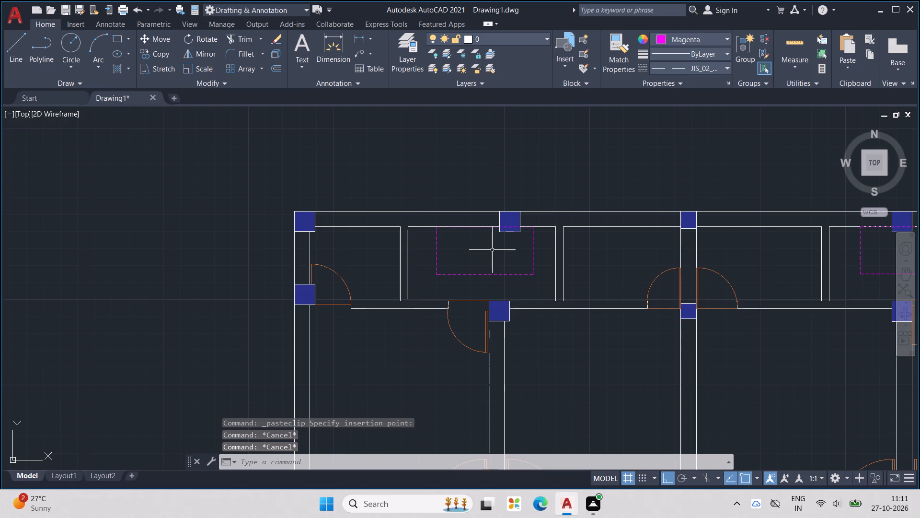
# Draw two dashed magenta diagonals joining opposite corners of the rectangle in the north row's second room from the west.
pyautogui.press('l')
pyautogui.press('Return')
pyautogui.click(437, 227)
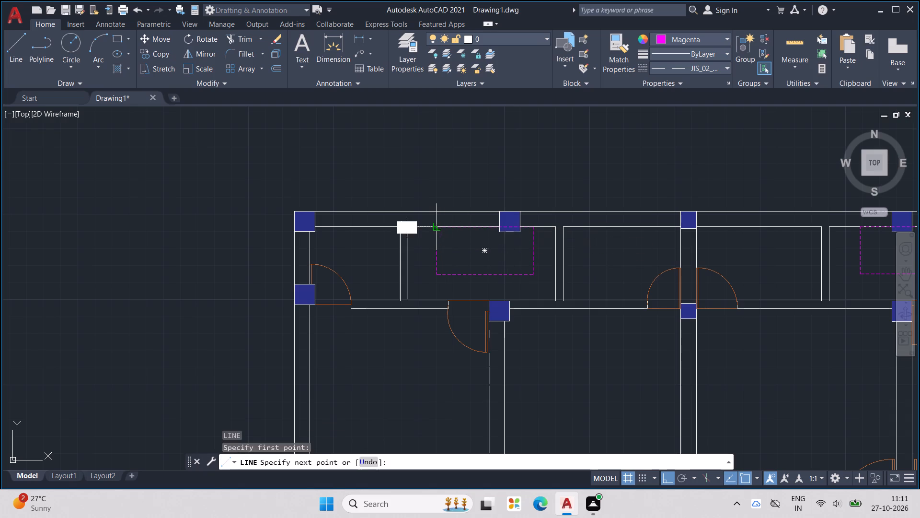
pyautogui.click(534, 273)
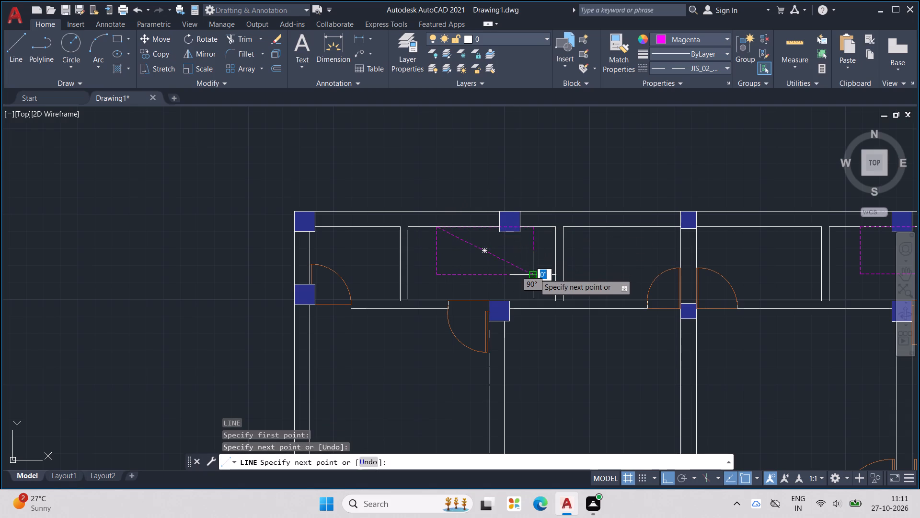
pyautogui.press('Escape')
pyautogui.press('Escape')
pyautogui.press('l')
pyautogui.press('Return')
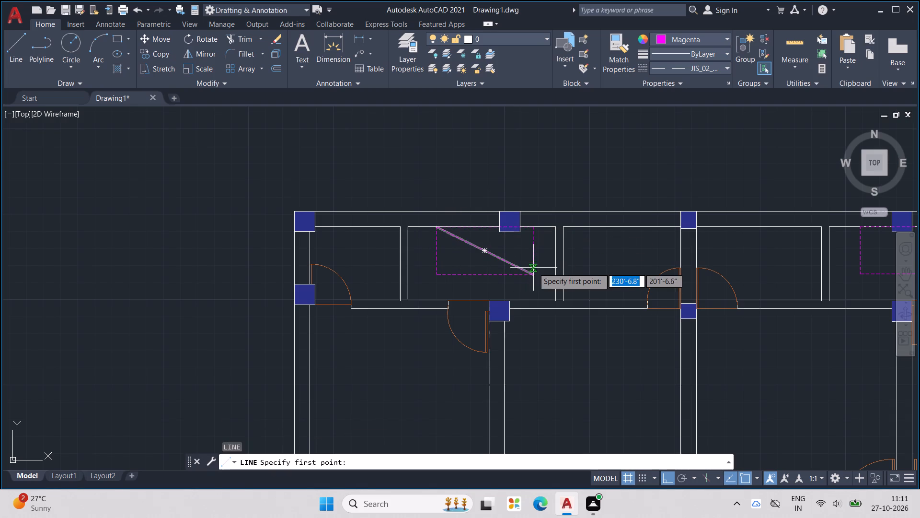
pyautogui.click(534, 229)
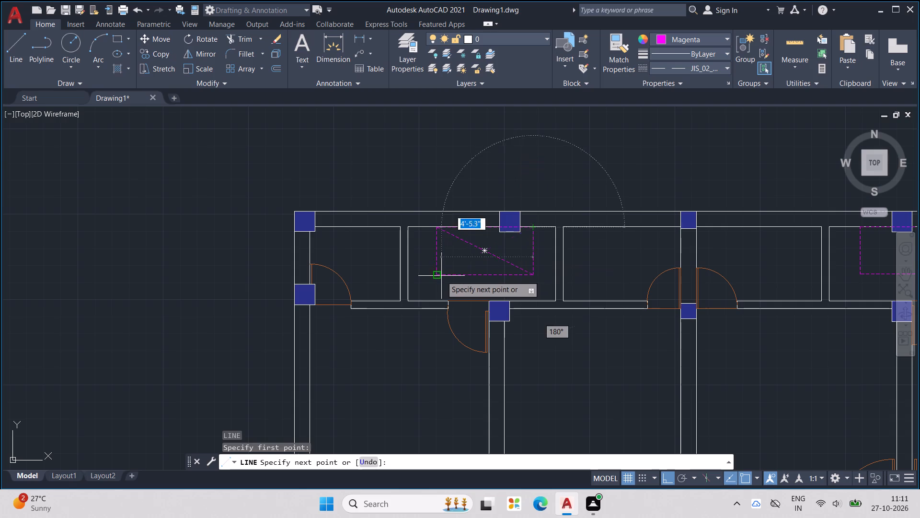
pyautogui.click(439, 275)
pyautogui.press('Escape')
pyautogui.press('Escape')
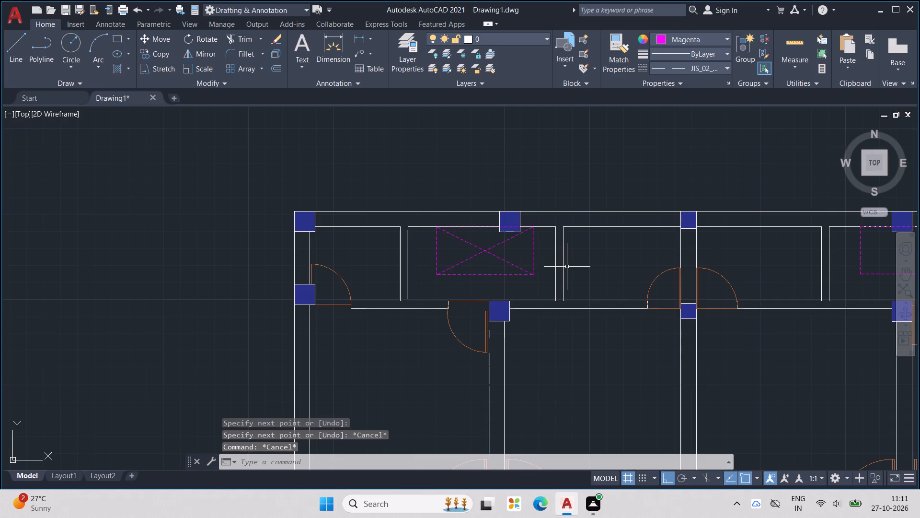
# Draw two dashed magenta diagonals joining opposite corners of the rectangle in the north row's second room from the east.
pyautogui.moveTo(567, 266); pyautogui.dragTo(378, 269, button='middle')
pyautogui.scroll(-1, 567, 266)
pyautogui.press('Escape')
pyautogui.press('Escape')
pyautogui.press('l')
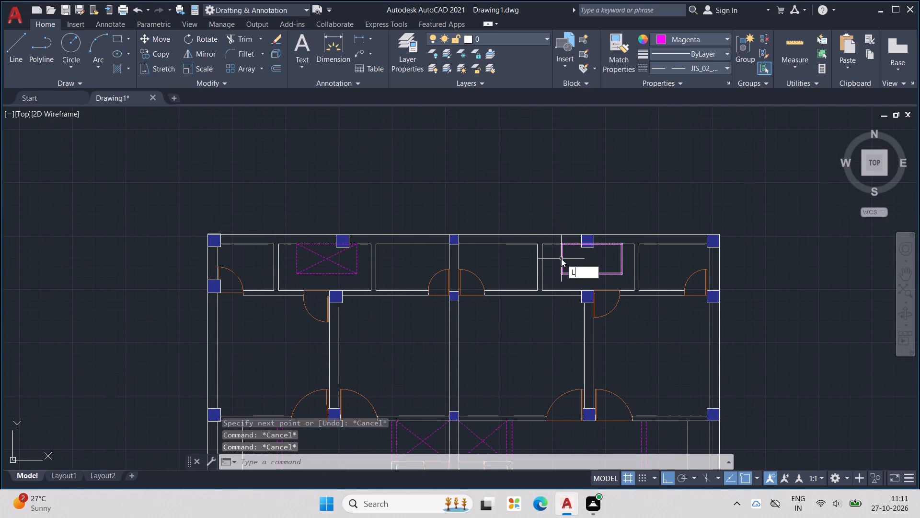
pyautogui.press('Return')
pyautogui.scroll(3, 563, 227)
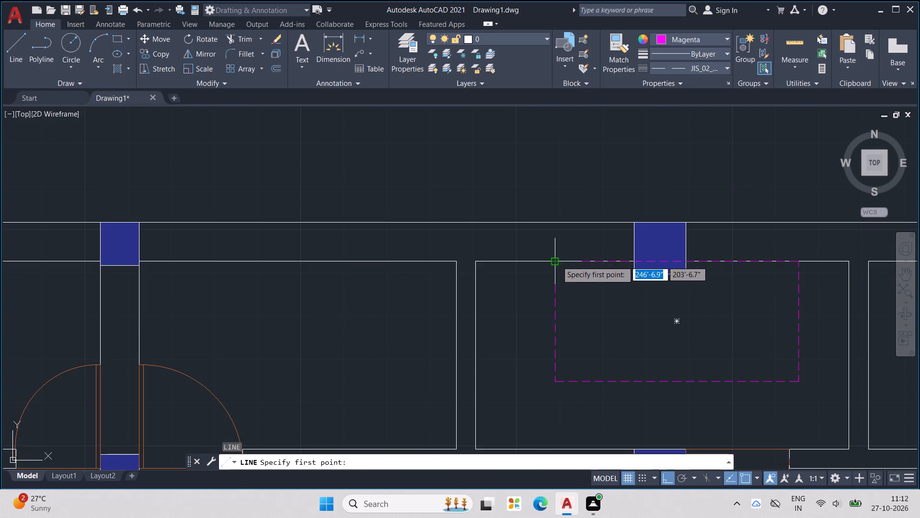
pyautogui.click(557, 261)
pyautogui.click(796, 381)
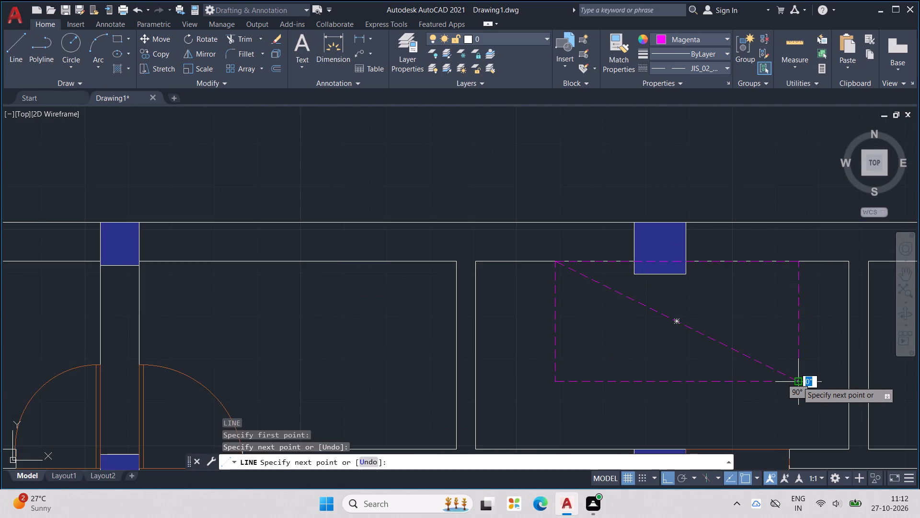
pyautogui.press('Escape')
pyautogui.press('Escape')
pyautogui.press('l')
pyautogui.press('Return')
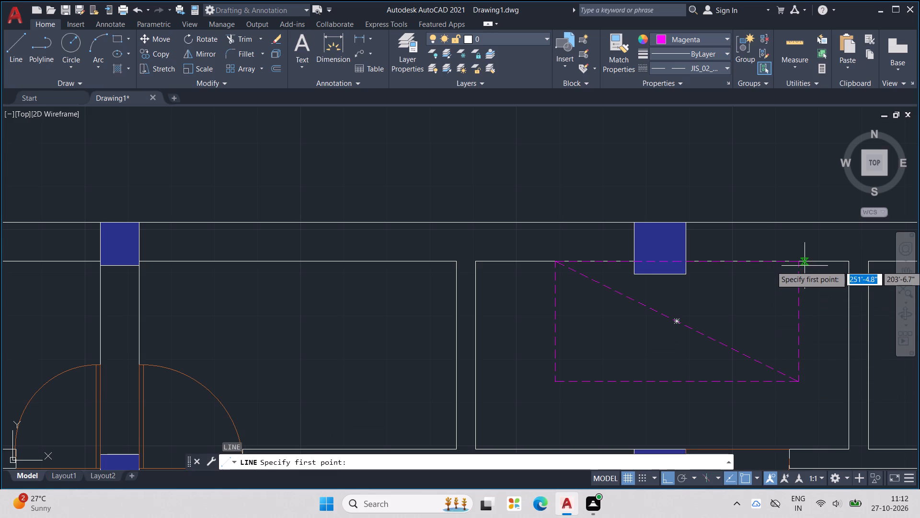
pyautogui.click(800, 263)
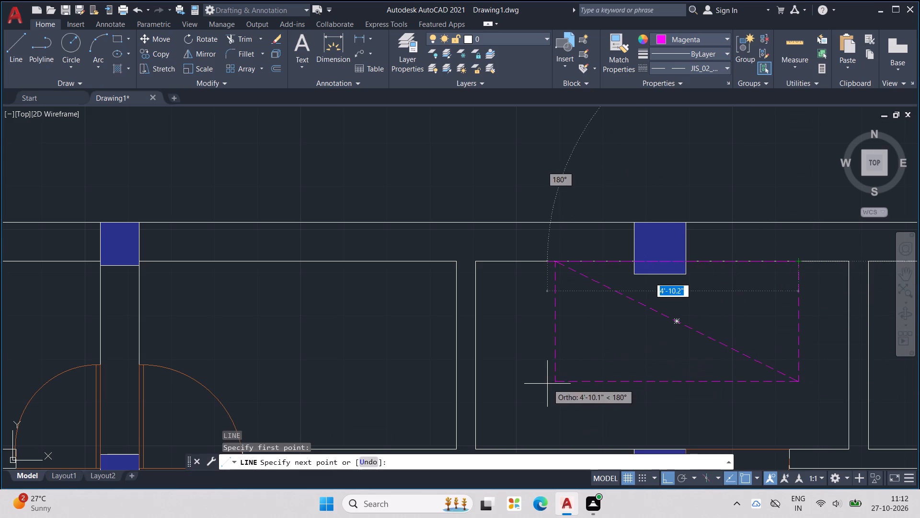
pyautogui.click(552, 377)
pyautogui.scroll(-3, 558, 359)
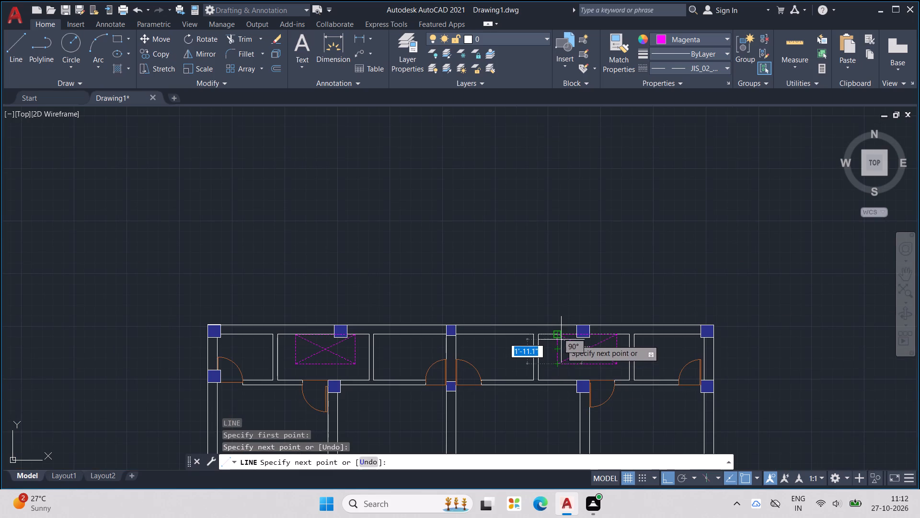
pyautogui.press('Escape')
pyautogui.press('Escape')
pyautogui.press('Escape')
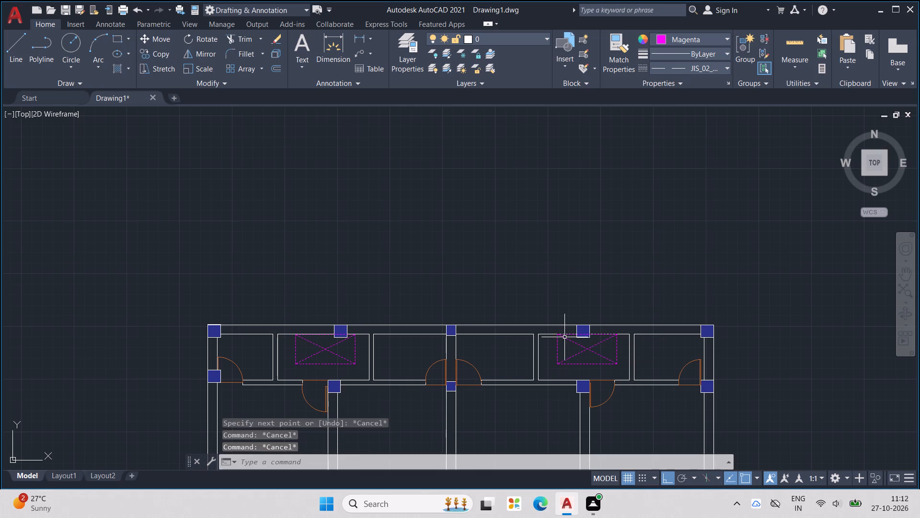
pyautogui.press('Escape')
pyautogui.press('Escape')
pyautogui.press('Escape')
pyautogui.press('Escape')
pyautogui.press('Escape')
pyautogui.press('Escape')
pyautogui.press('Escape')
pyautogui.press('Escape')
# Set the current object colour and linetype back to ByLayer.
pyautogui.scroll(-2, 565, 337)
pyautogui.moveTo(569, 363); pyautogui.dragTo(579, 276, button='middle')
pyautogui.press('Escape')
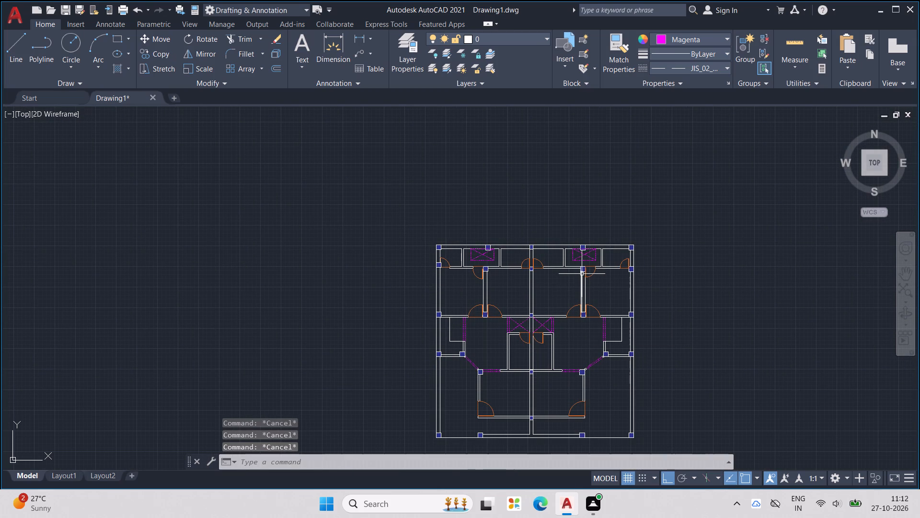
pyautogui.click(716, 42)
pyautogui.click(675, 51)
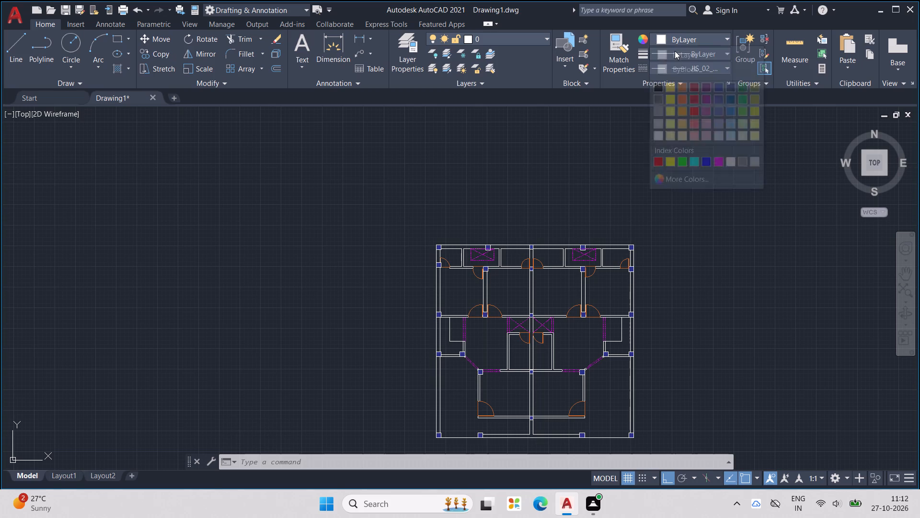
pyautogui.click(686, 68)
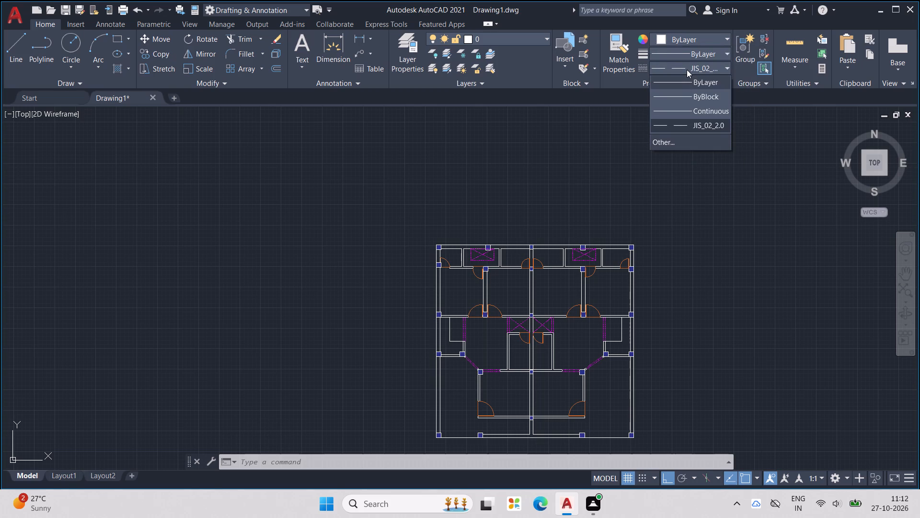
pyautogui.click(690, 81)
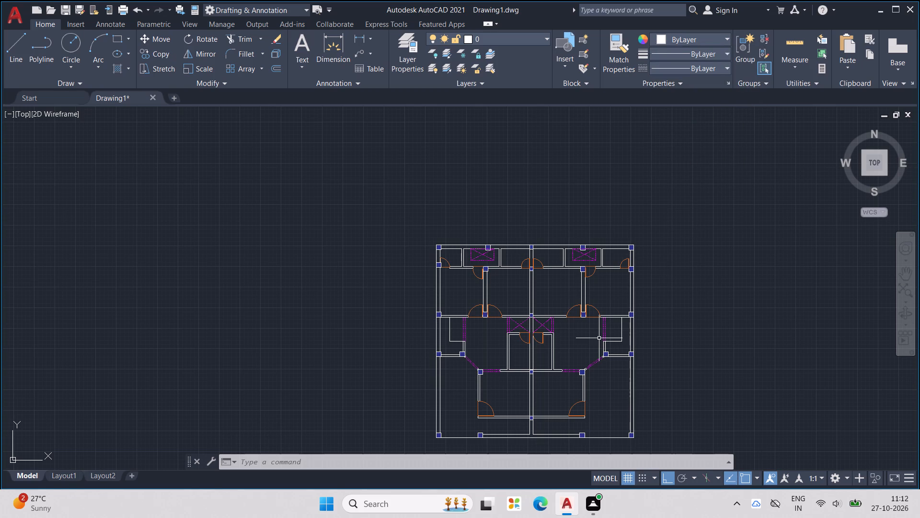
# Draw a horizontal line about 38'-6" long between the outer side walls' inner faces, just south of the front room's upper columns.
pyautogui.moveTo(600, 342); pyautogui.dragTo(602, 280, button='middle')
pyautogui.scroll(2, 602, 280)
pyautogui.moveTo(616, 335); pyautogui.dragTo(616, 318, button='middle')
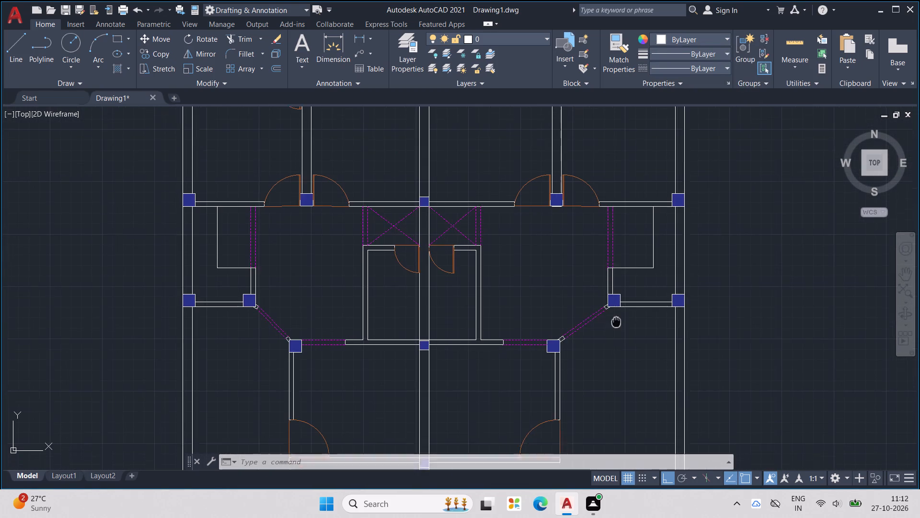
pyautogui.moveTo(616, 318); pyautogui.dragTo(573, 254, button='middle')
pyautogui.press('l')
pyautogui.press('Return')
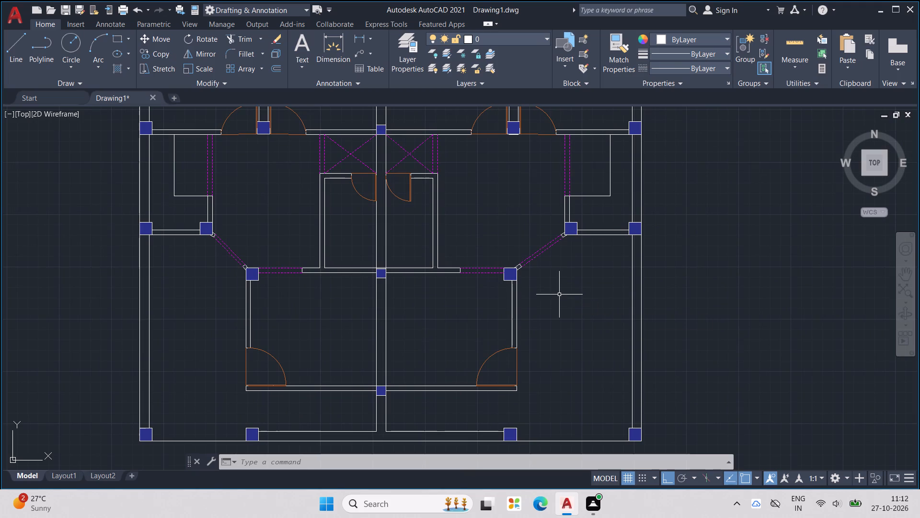
pyautogui.scroll(3, 518, 291)
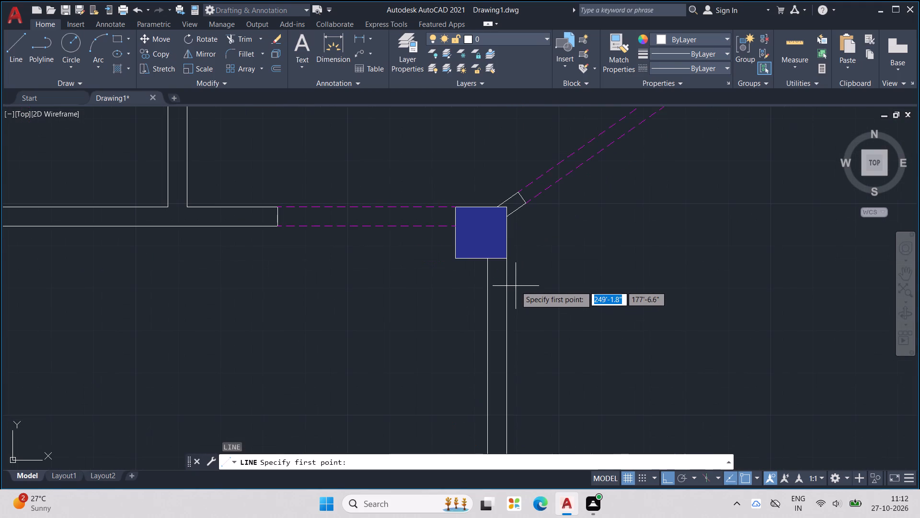
pyautogui.click(506, 278)
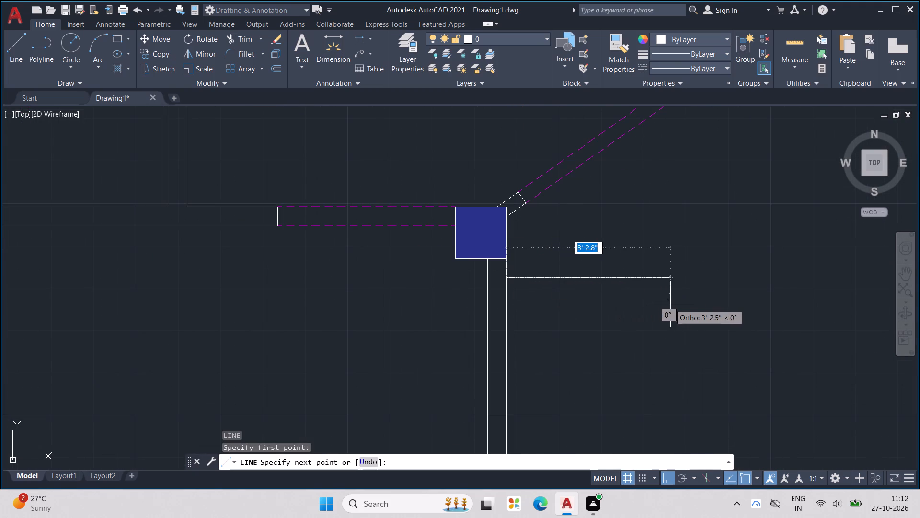
pyautogui.moveTo(702, 305); pyautogui.dragTo(563, 293, button='middle')
pyautogui.scroll(-1, 635, 295)
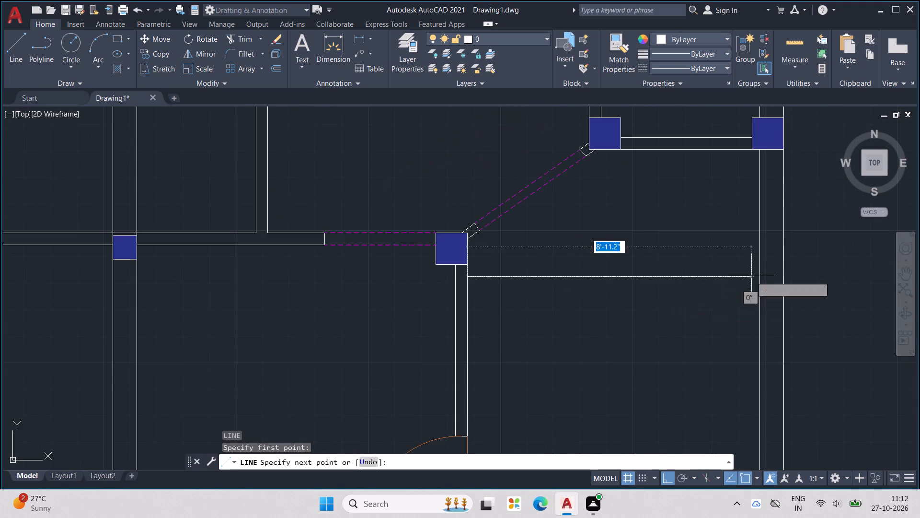
pyautogui.scroll(1, 759, 280)
pyautogui.click(759, 280)
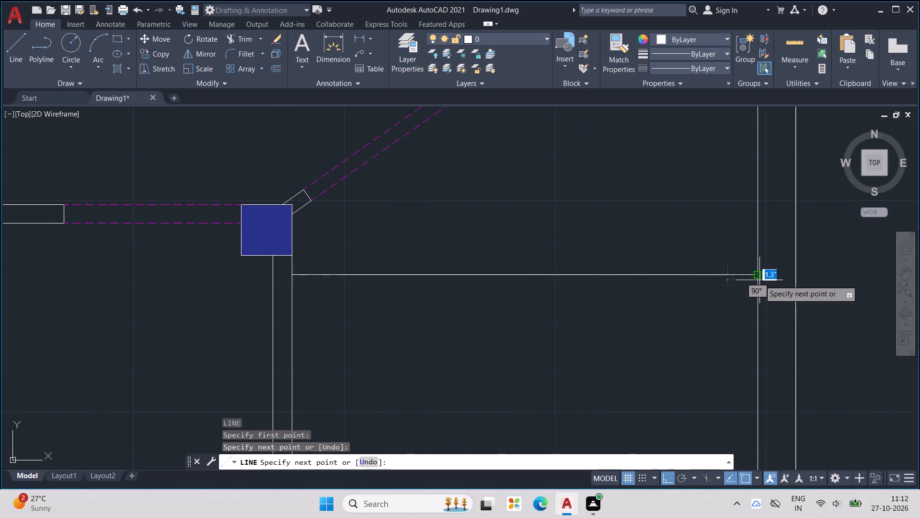
pyautogui.moveTo(243, 289); pyautogui.dragTo(652, 289, button='middle')
pyautogui.scroll(-3, 705, 289)
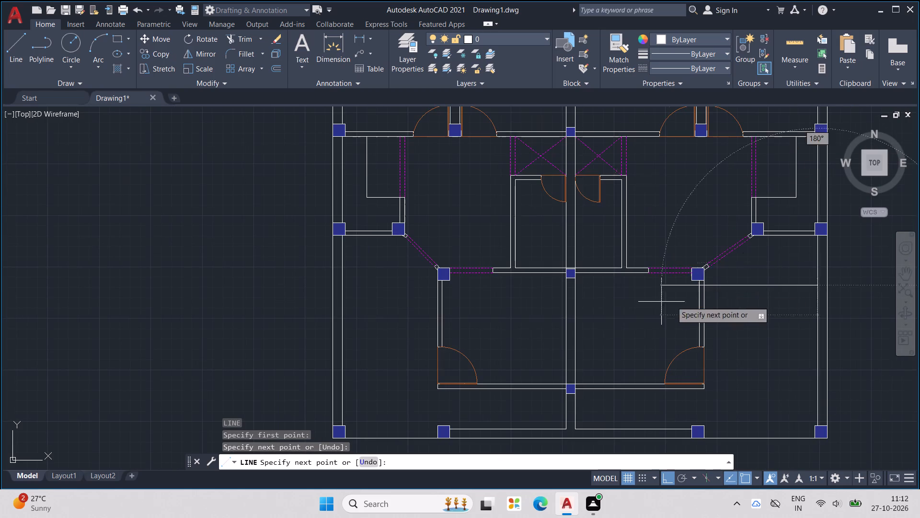
pyautogui.click(341, 285)
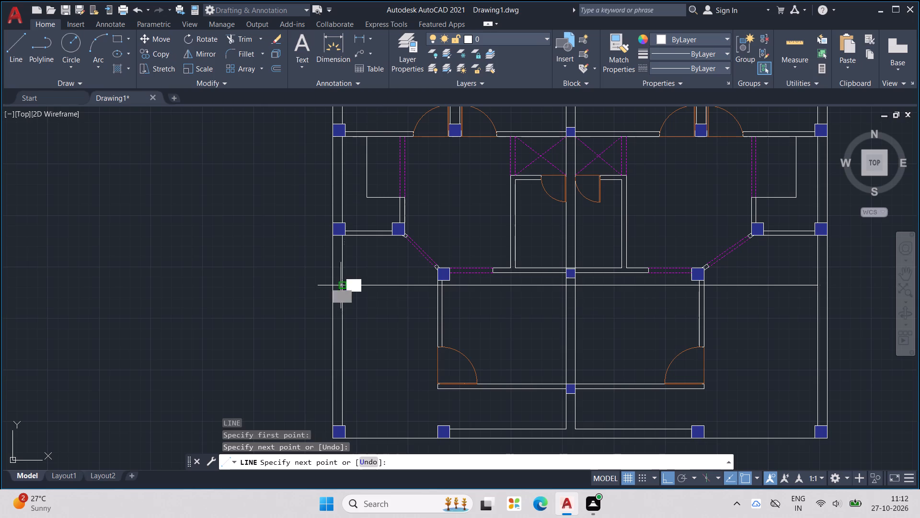
pyautogui.press('Escape')
pyautogui.press('Escape')
pyautogui.press('Escape')
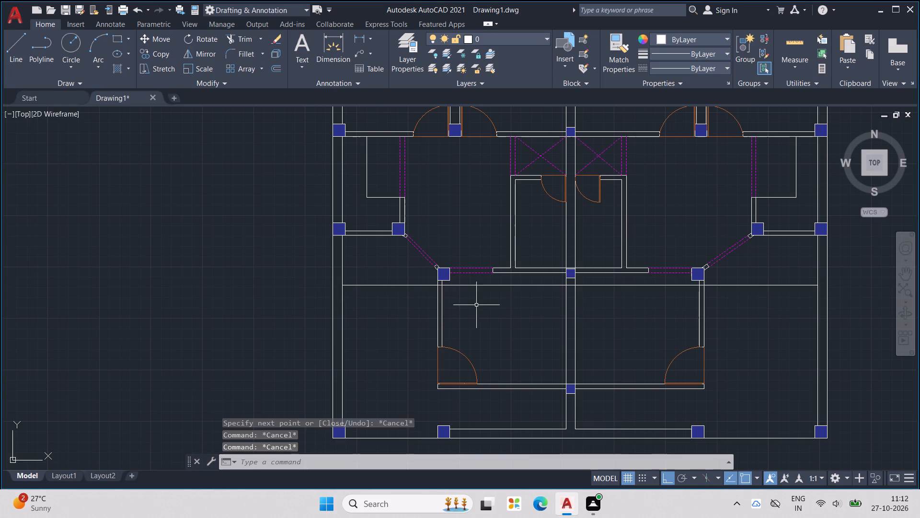
pyautogui.press('Escape')
pyautogui.press('Escape')
# Trim the long horizontal line out of both front rooms, the central party wall and the front room's east side wall.
pyautogui.press('t')
pyautogui.press('r')
pyautogui.press('Return')
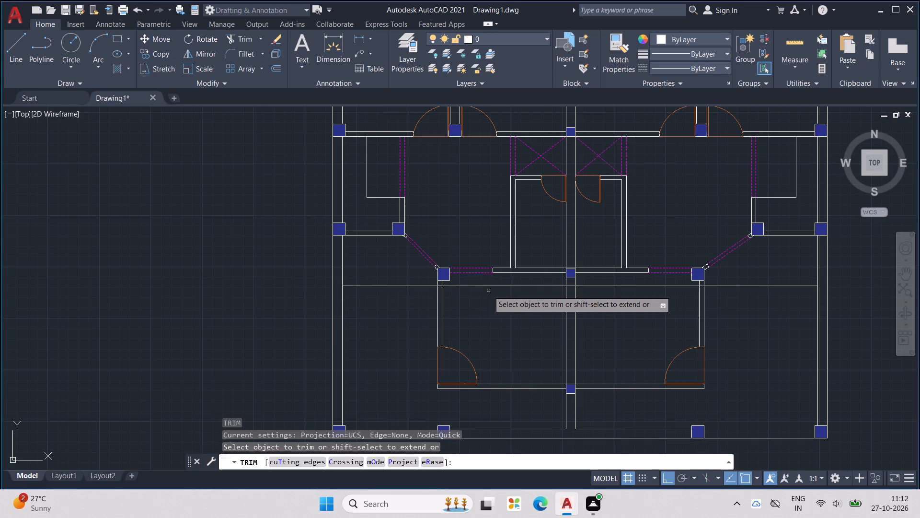
pyautogui.moveTo(488, 291); pyautogui.dragTo(489, 282)
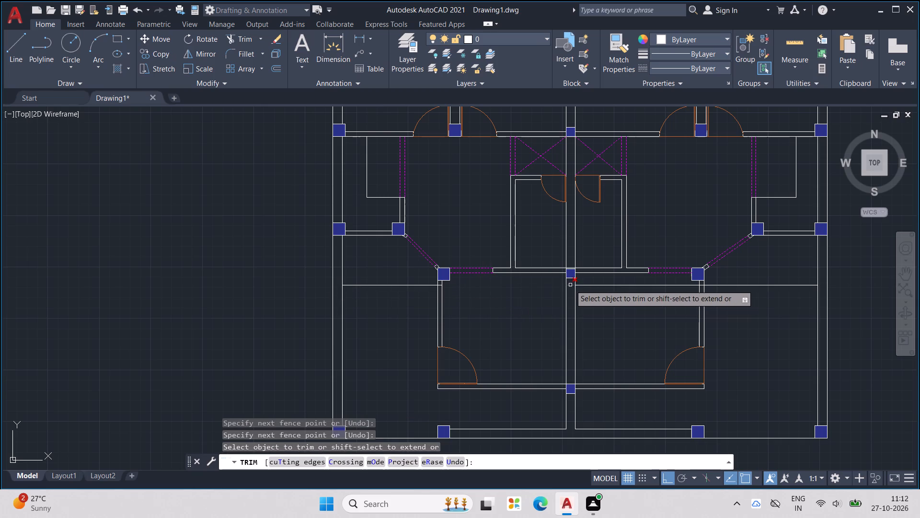
pyautogui.click(570, 285)
pyautogui.click(610, 287)
pyautogui.click(614, 283)
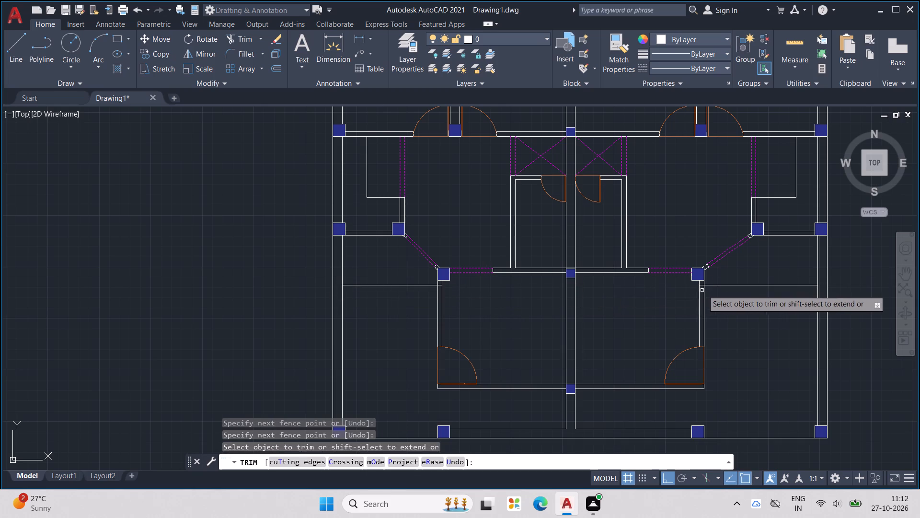
pyautogui.scroll(2, 705, 289)
pyautogui.click(690, 280)
pyautogui.scroll(-2, 690, 280)
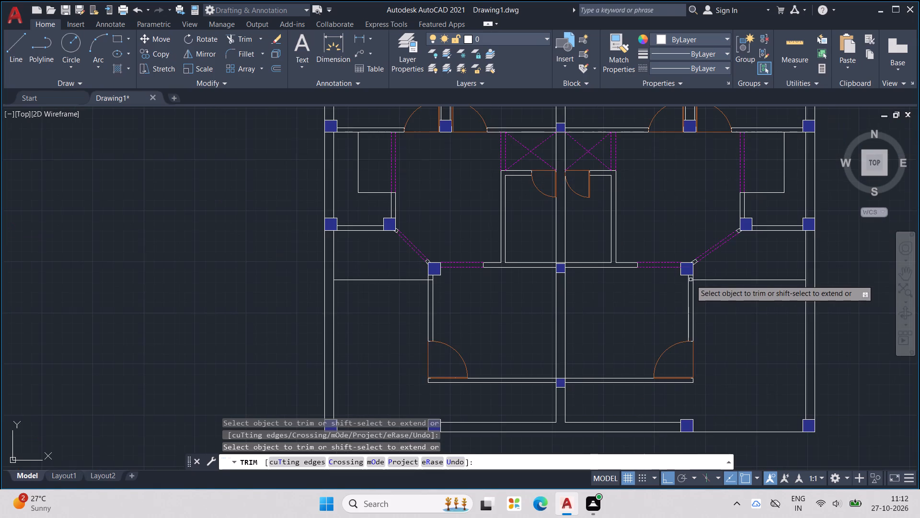
# Trim the horizontal line's remaining stub within the thickness of the front room's west side wall.
pyautogui.scroll(4, 429, 281)
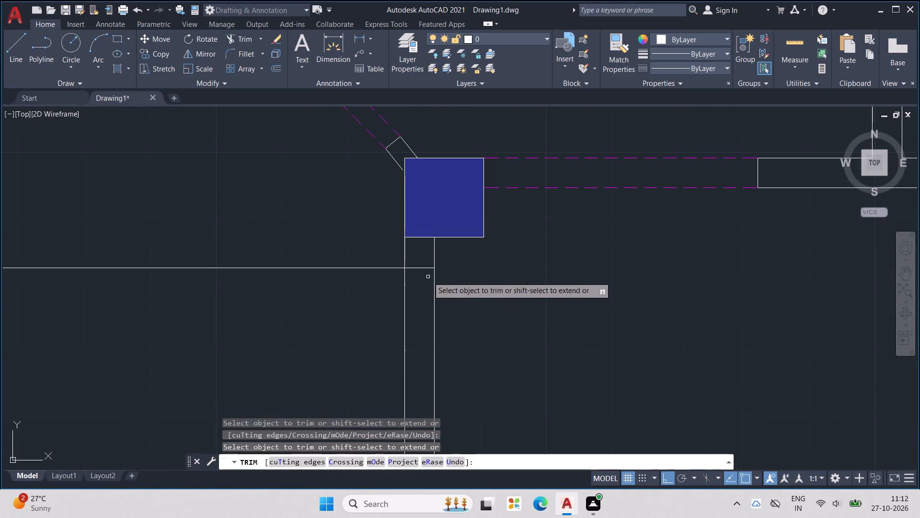
pyautogui.moveTo(428, 276); pyautogui.dragTo(425, 263)
pyautogui.press('Escape')
pyautogui.press('Escape')
pyautogui.press('Escape')
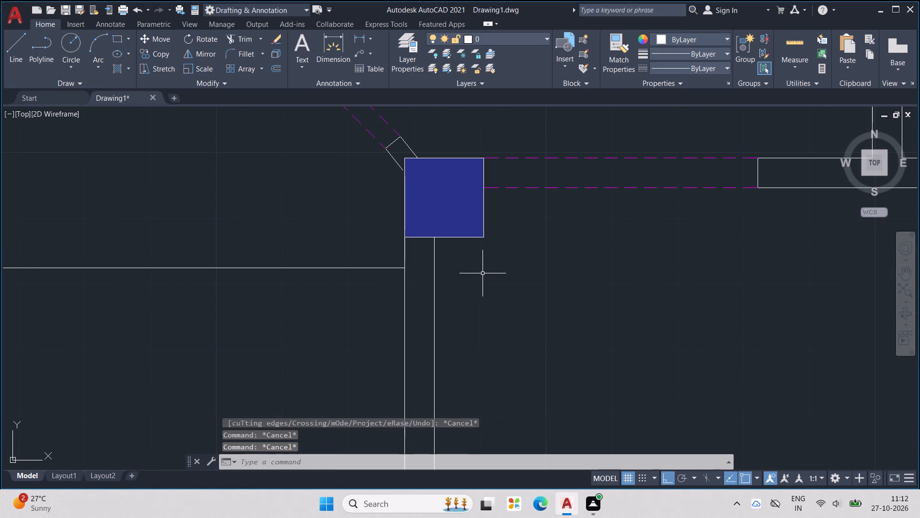
pyautogui.press('Escape')
pyautogui.press('Escape')
pyautogui.press('Escape')
pyautogui.press('Escape')
pyautogui.scroll(-2, 485, 274)
pyautogui.press('Escape')
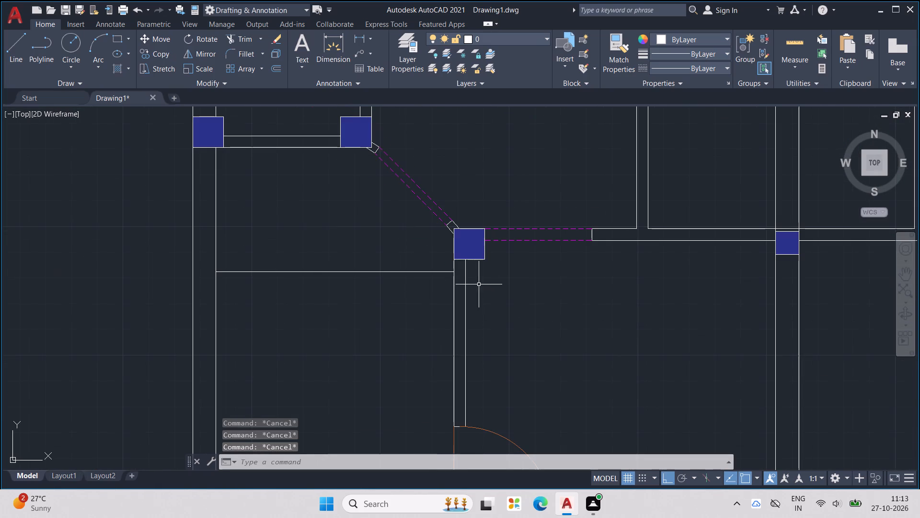
pyautogui.press('Escape')
pyautogui.press('Escape')
pyautogui.press('Escape')
# Draw a vertical line south through the west side area, starting on the wall's south face just west of the inner column.
pyautogui.scroll(-3, 415, 285)
pyautogui.moveTo(408, 297); pyautogui.dragTo(417, 298, button='middle')
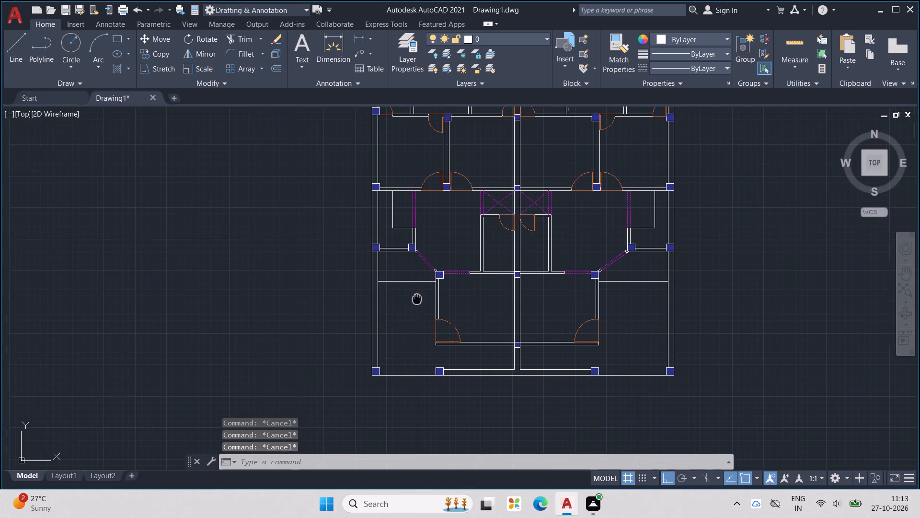
pyautogui.moveTo(417, 298); pyautogui.dragTo(502, 273, button='middle')
pyautogui.press('Escape')
pyautogui.press('Escape')
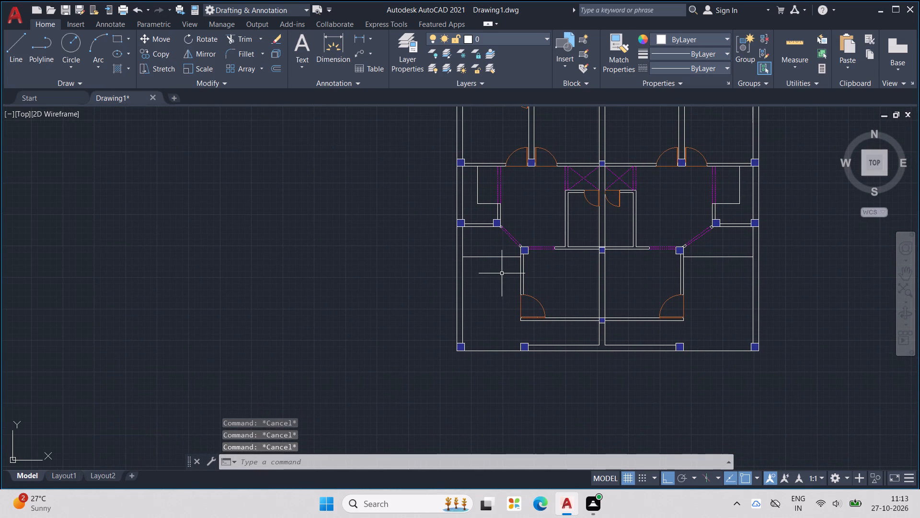
pyautogui.press('Escape')
pyautogui.press('Escape')
pyautogui.press('Escape')
pyautogui.press('Escape')
pyautogui.press('l')
pyautogui.press('Return')
pyautogui.scroll(1, 505, 260)
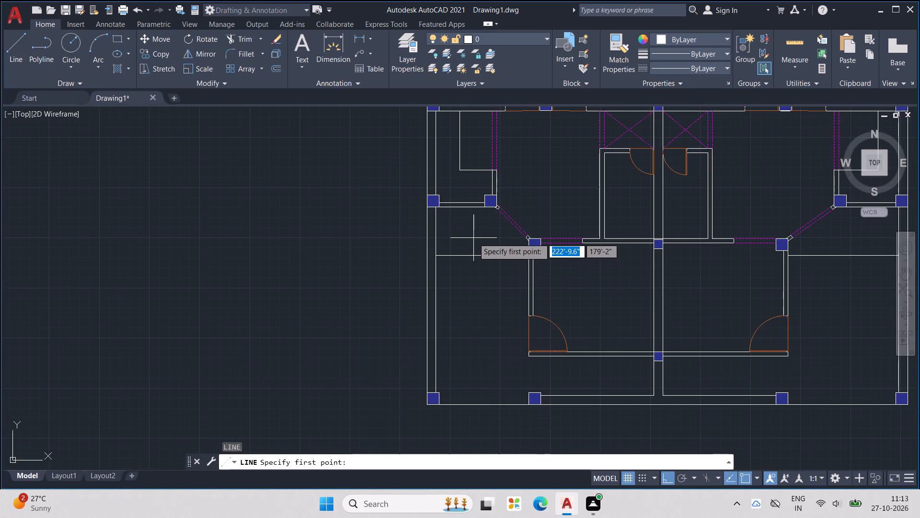
pyautogui.scroll(2, 480, 203)
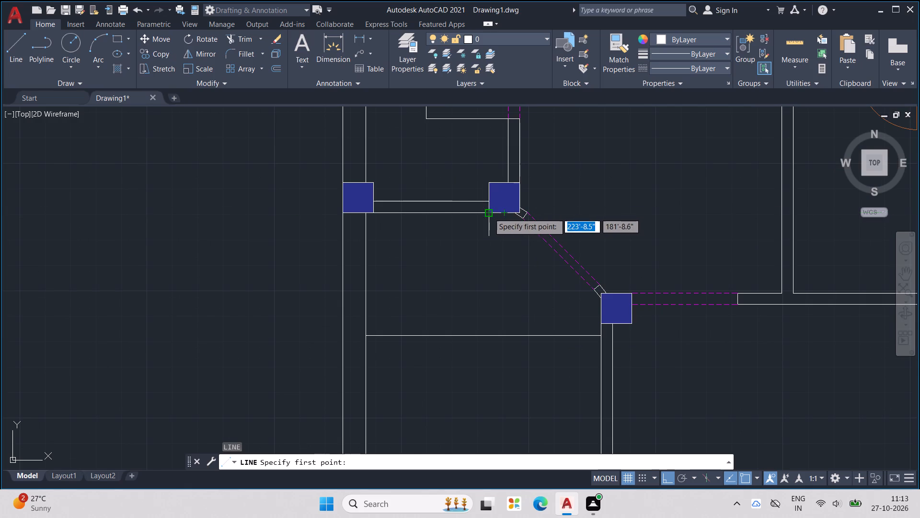
pyautogui.click(473, 213)
pyautogui.scroll(-1, 478, 277)
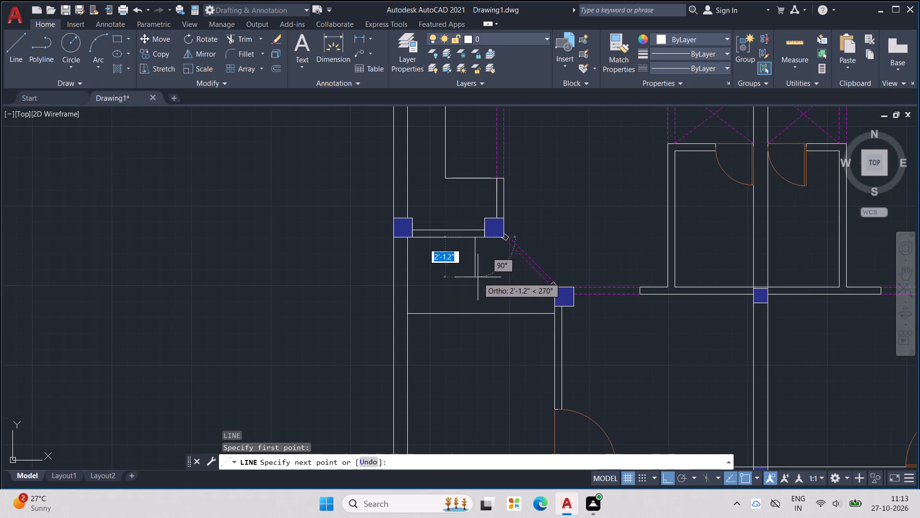
pyautogui.moveTo(483, 381); pyautogui.dragTo(497, 299, button='middle')
pyautogui.scroll(-1, 483, 381)
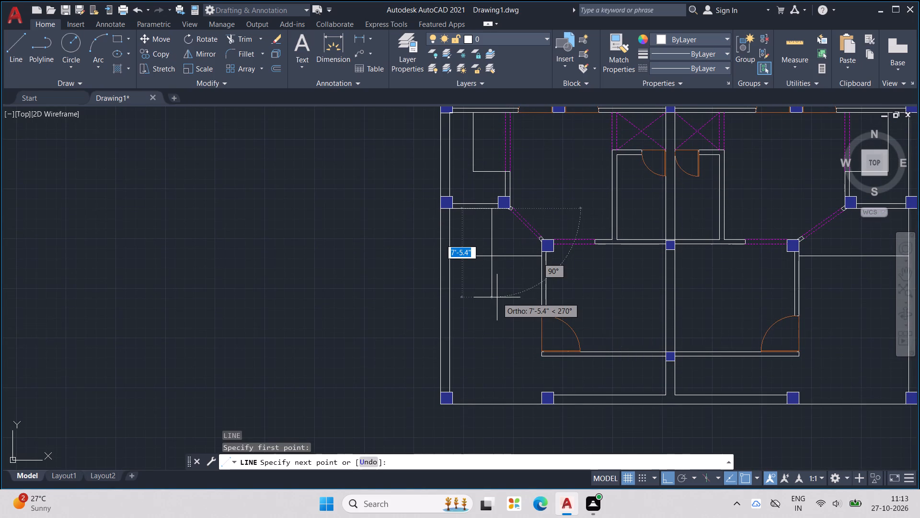
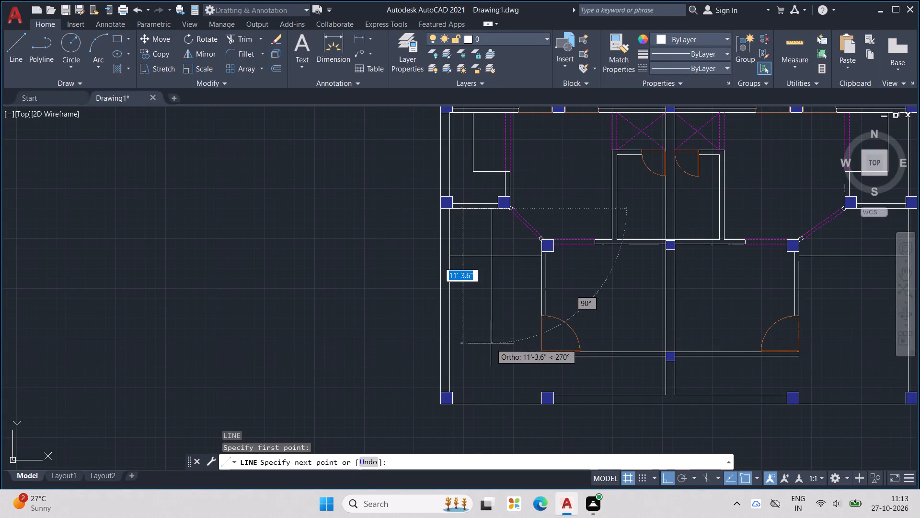
# End the west side area's vertical line about 12' south, level with the front room's south wall.
pyautogui.moveTo(501, 344); pyautogui.dragTo(534, 317, button='middle')
pyautogui.scroll(1, 530, 331)
pyautogui.moveTo(527, 334); pyautogui.dragTo(528, 335, button='middle')
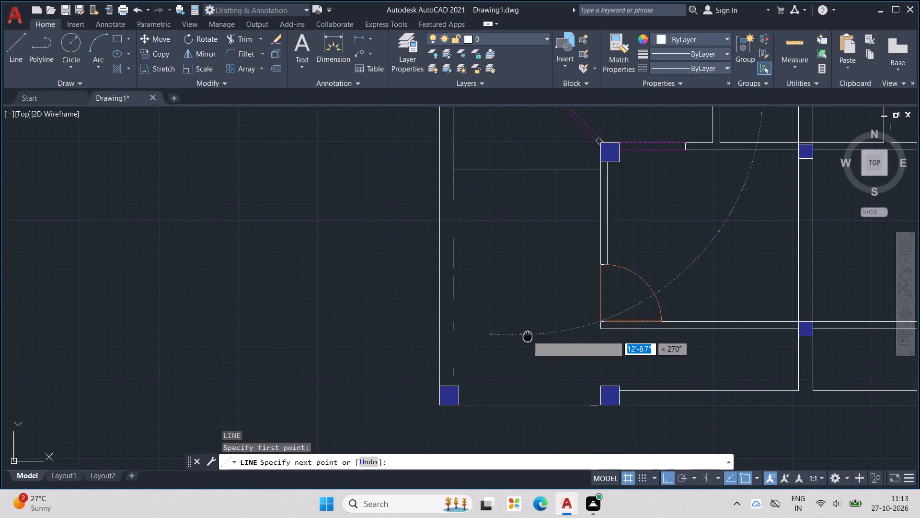
pyautogui.moveTo(528, 335); pyautogui.dragTo(576, 409, button='middle')
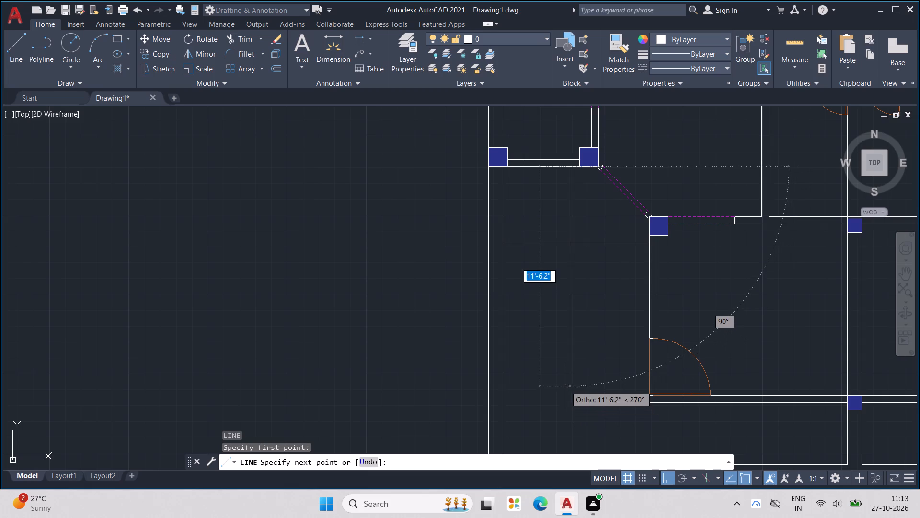
pyautogui.moveTo(561, 392); pyautogui.dragTo(460, 314, button='middle')
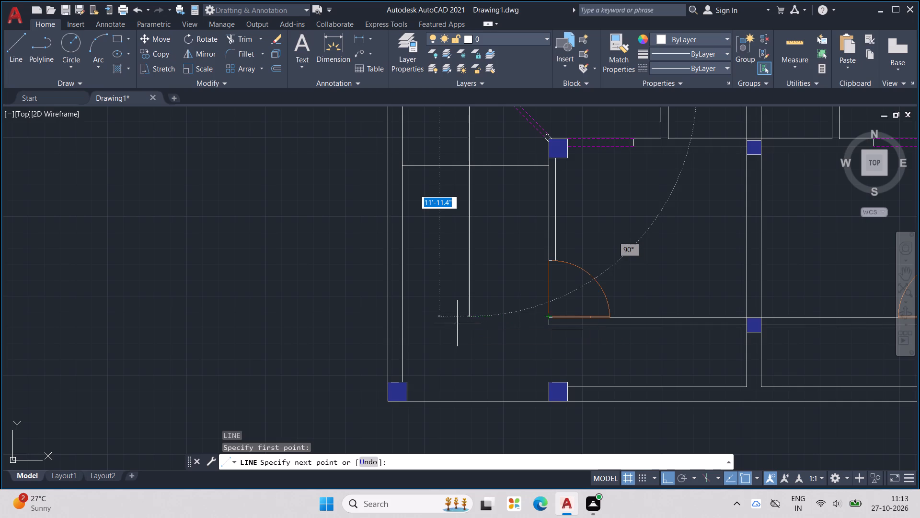
pyautogui.click(472, 318)
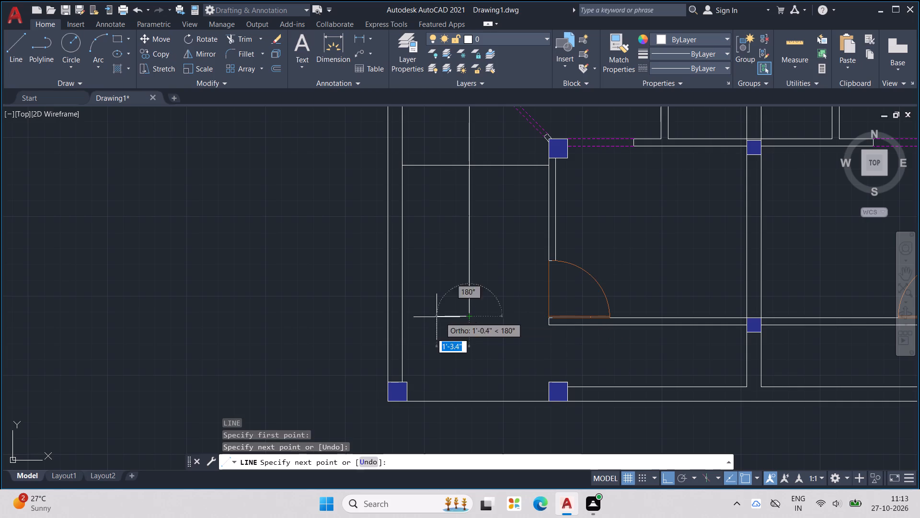
# Continue the line west to the outer wall's inner face, then east across the whole plan to the opposite outer wall's inner face.
pyautogui.click(402, 315)
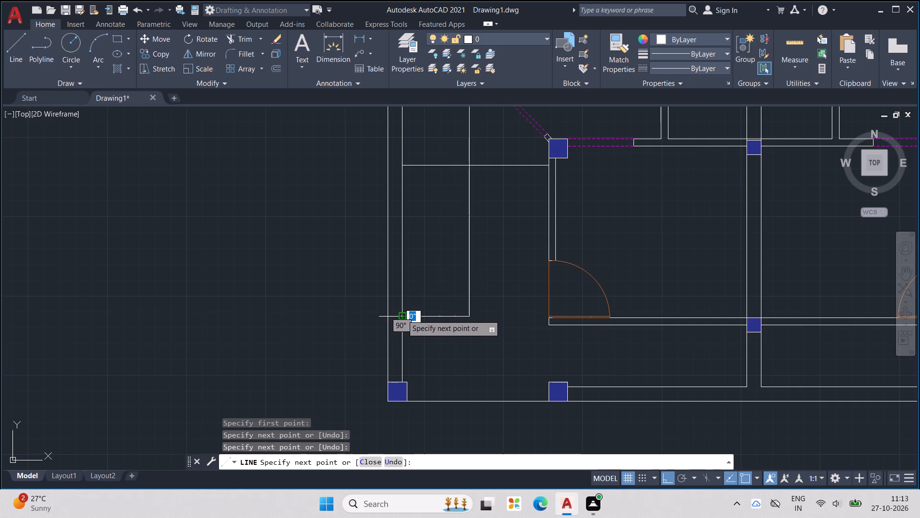
pyautogui.moveTo(534, 322); pyautogui.dragTo(365, 329, button='middle')
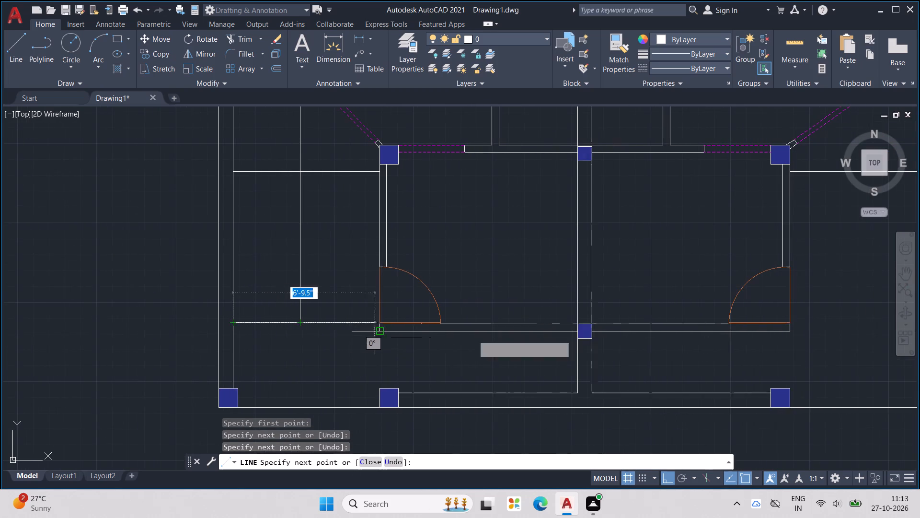
pyautogui.moveTo(834, 331); pyautogui.dragTo(602, 331, button='middle')
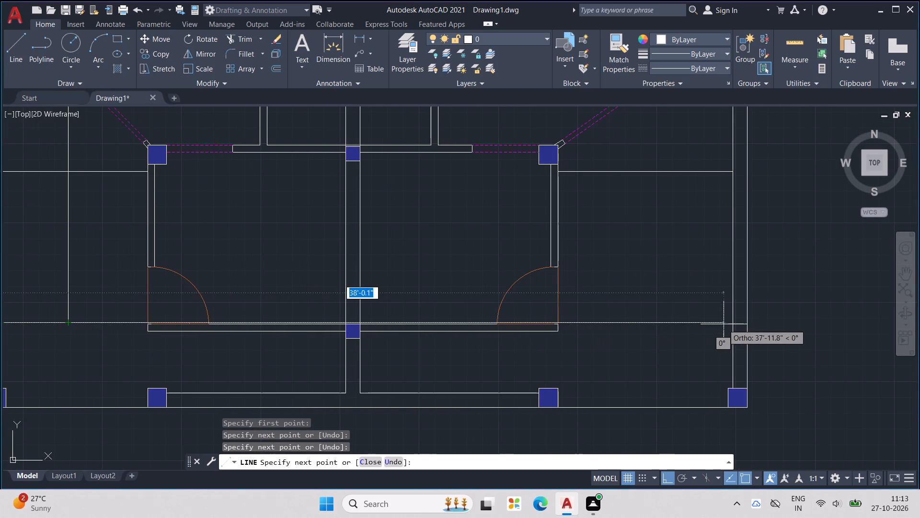
pyautogui.click(733, 328)
pyautogui.press('Escape')
pyautogui.scroll(-4, 734, 326)
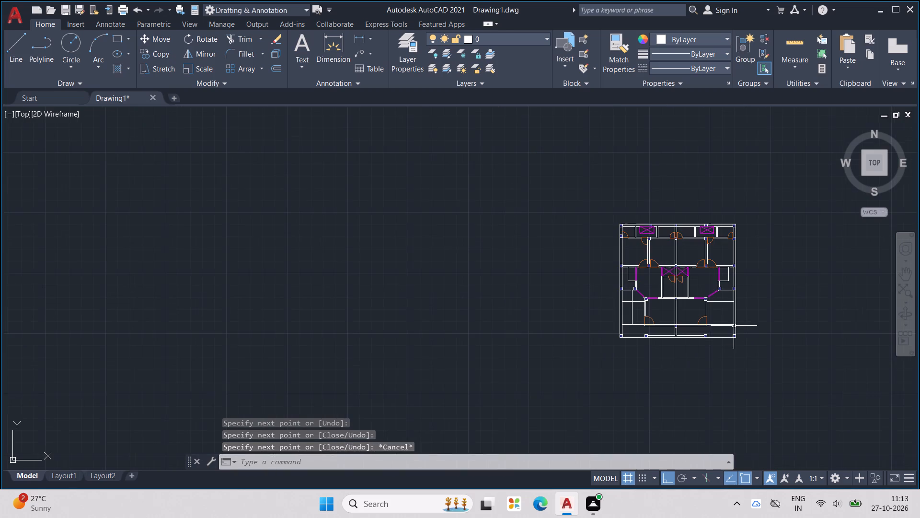
pyautogui.press('Escape')
# Draw a vertical line about 12' long in the east side area, from the wall just east of the inner column south to the lower horizontal line.
pyautogui.scroll(3, 654, 304)
pyautogui.press('Escape')
pyautogui.moveTo(566, 270); pyautogui.dragTo(440, 283, button='middle')
pyautogui.press('Escape')
pyautogui.press('Escape')
pyautogui.press('l')
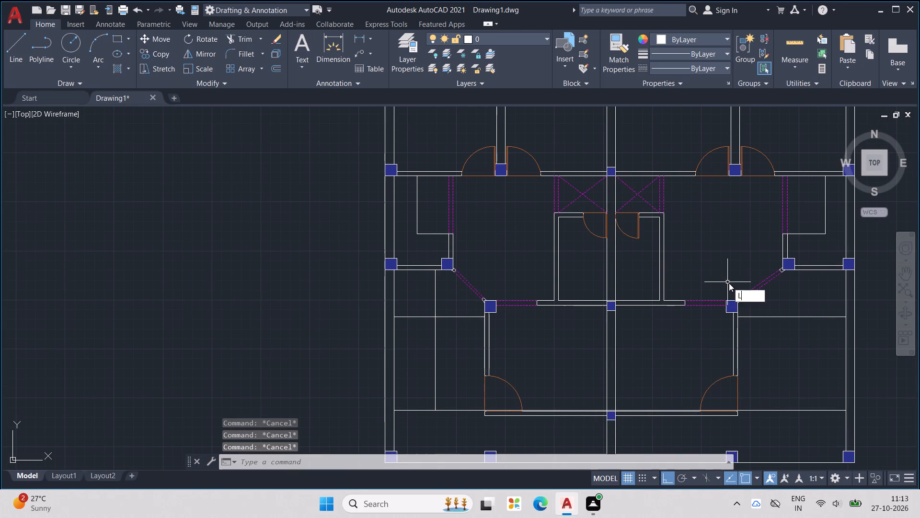
pyautogui.press('Return')
pyautogui.scroll(-1, 736, 291)
pyautogui.moveTo(736, 291); pyautogui.dragTo(658, 289, button='middle')
pyautogui.scroll(2, 756, 283)
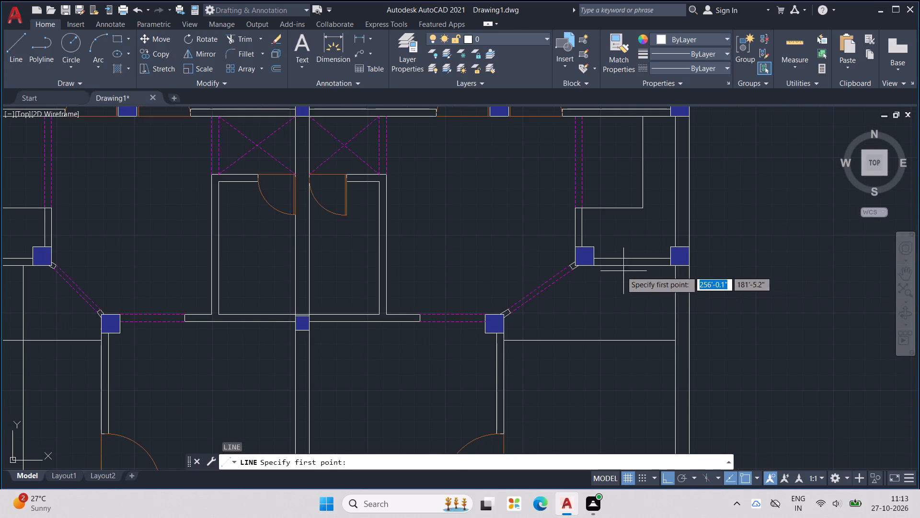
pyautogui.click(602, 269)
pyautogui.scroll(-3, 604, 334)
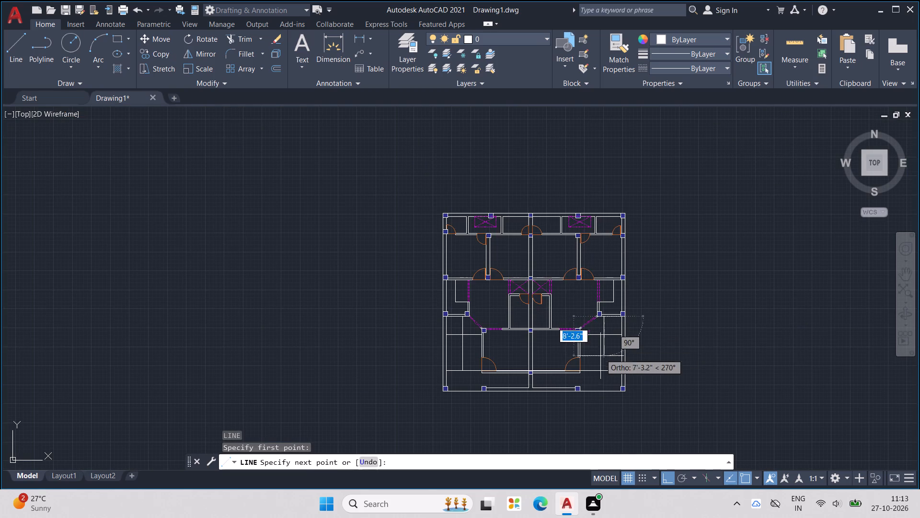
pyautogui.scroll(3, 600, 372)
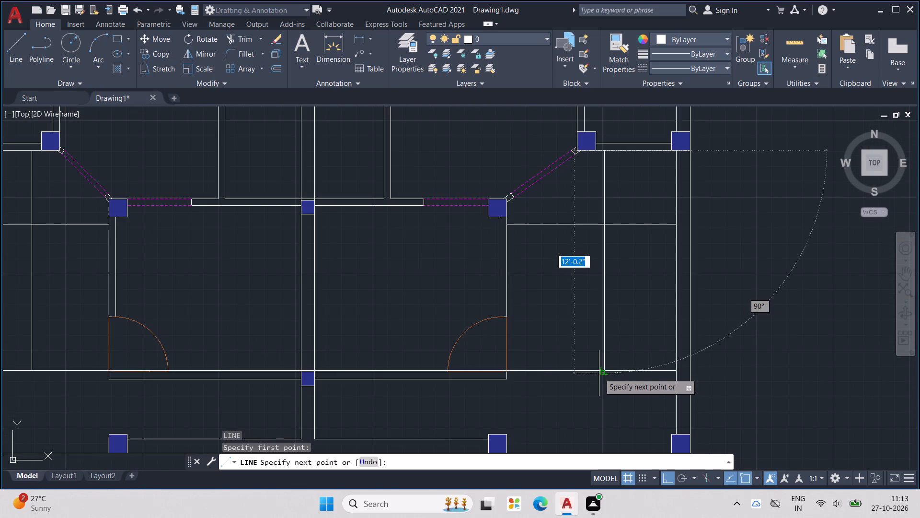
pyautogui.click(600, 374)
pyautogui.press('Escape')
pyautogui.press('Escape')
pyautogui.scroll(-2, 584, 373)
pyautogui.moveTo(585, 371); pyautogui.dragTo(646, 363, button='middle')
pyautogui.press('Escape')
pyautogui.press('Escape')
pyautogui.press('Escape')
pyautogui.press('Escape')
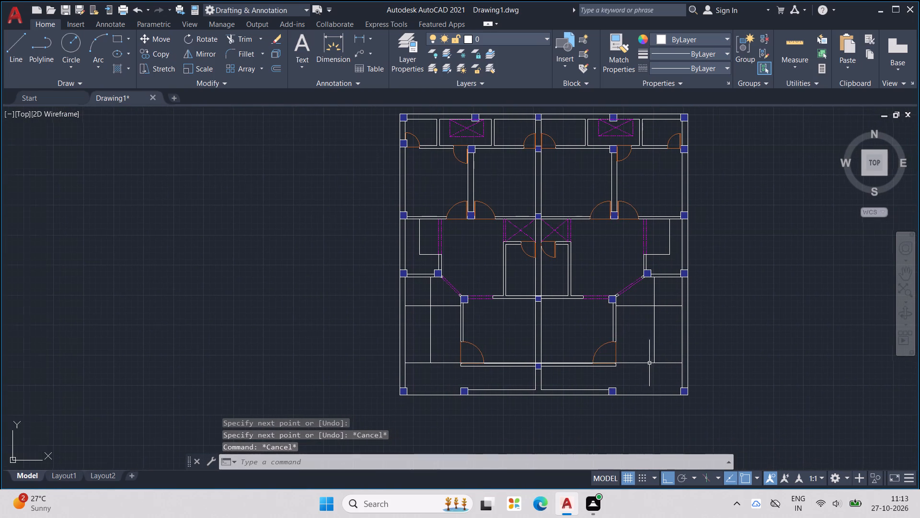
# Trim the lower horizontal line between the vertical line and the front room wall in both the east and west side areas.
pyautogui.press('t')
pyautogui.press('r')
pyautogui.press('Return')
pyautogui.moveTo(629, 372); pyautogui.dragTo(640, 349)
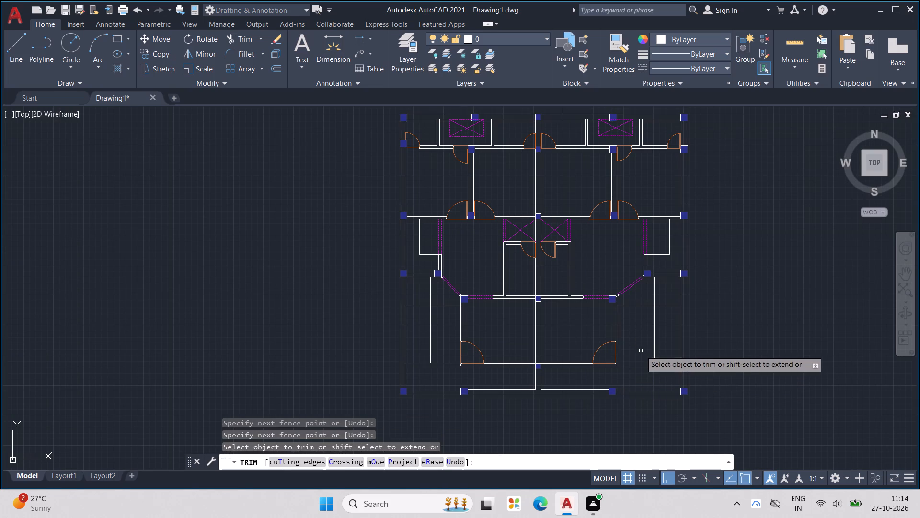
pyautogui.scroll(2, 455, 364)
pyautogui.moveTo(449, 359); pyautogui.dragTo(449, 379)
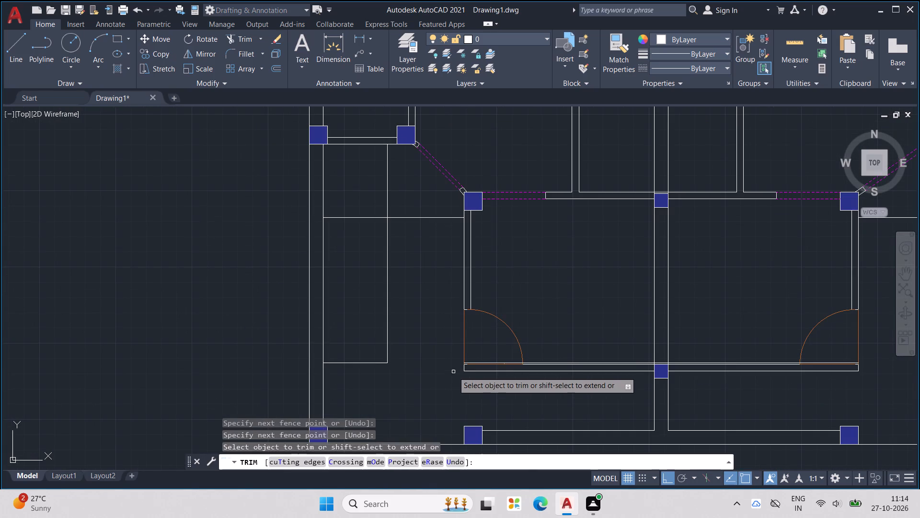
pyautogui.scroll(1, 465, 368)
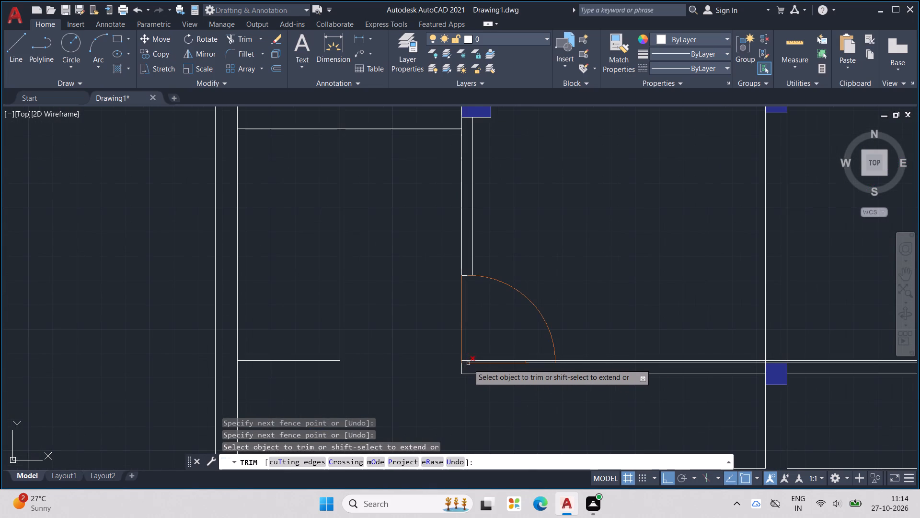
pyautogui.scroll(2, 470, 363)
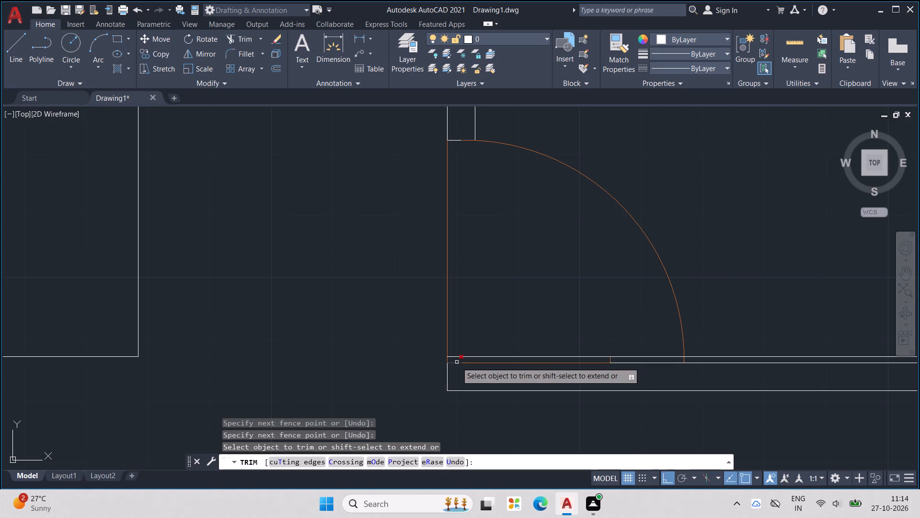
pyautogui.scroll(-7, 481, 366)
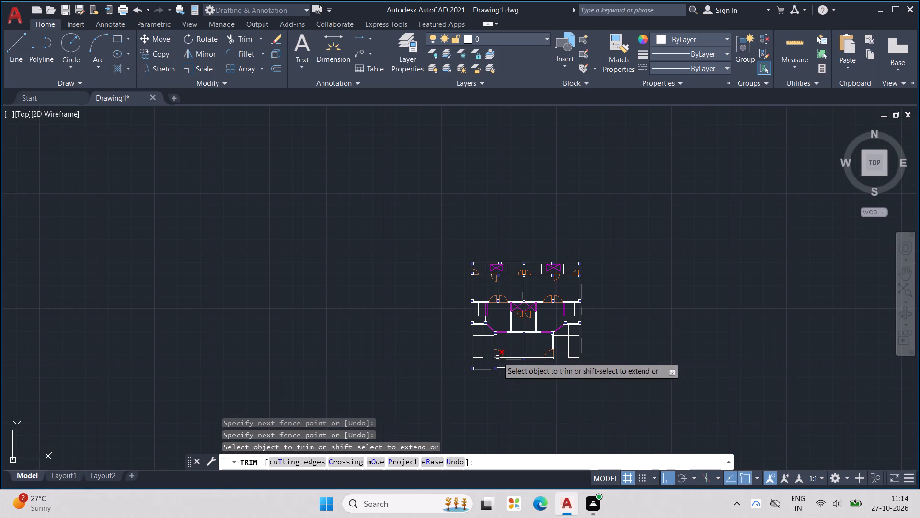
pyautogui.scroll(2, 566, 332)
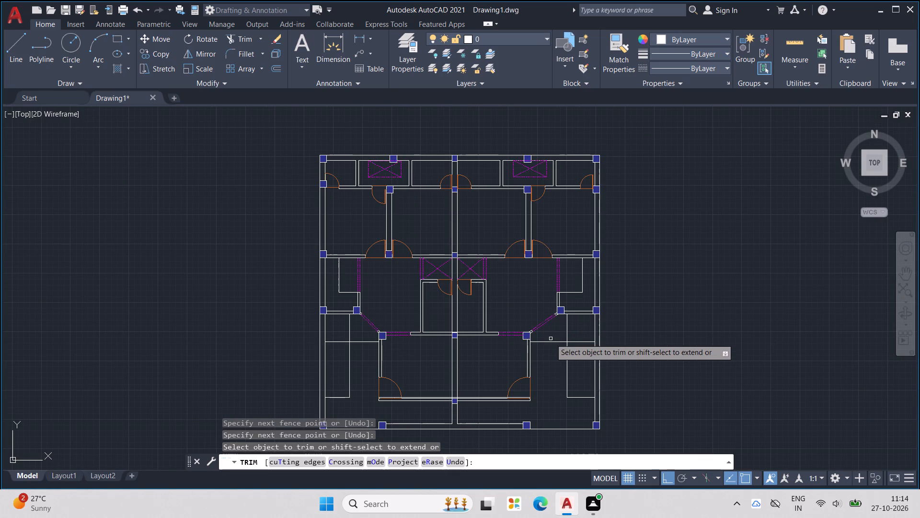
pyautogui.press('Escape')
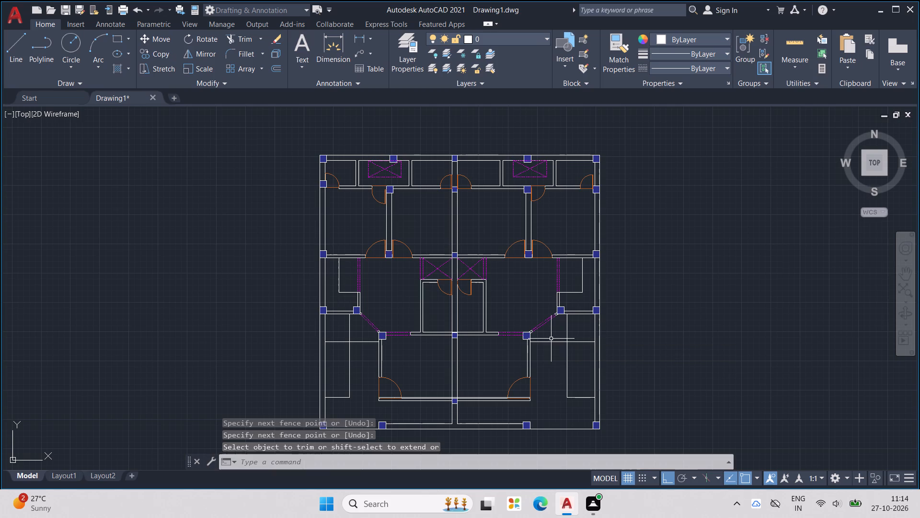
pyautogui.press('Escape')
# Offset the west side area's vertical line 9" to the west.
pyautogui.scroll(-1, 572, 357)
pyautogui.moveTo(576, 357); pyautogui.dragTo(630, 348, button='middle')
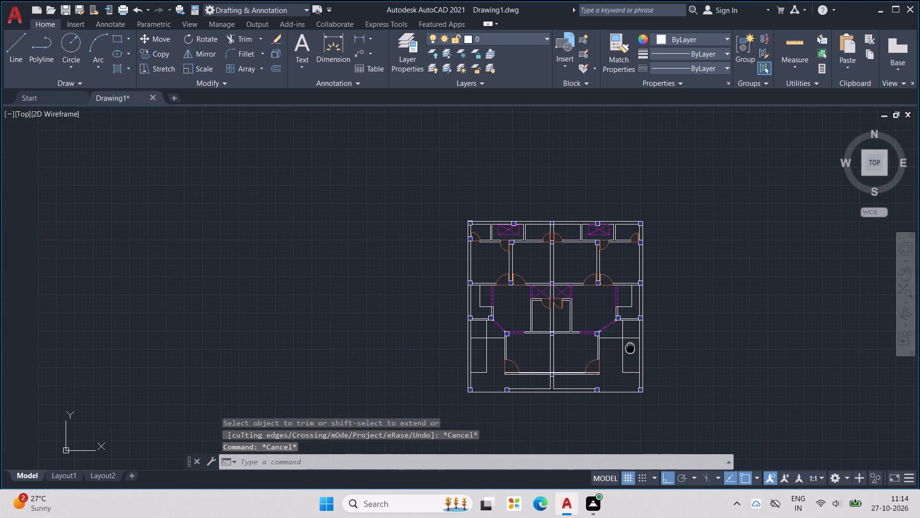
pyautogui.moveTo(630, 348); pyautogui.dragTo(660, 346, button='middle')
pyautogui.press('Escape')
pyautogui.press('Escape')
pyautogui.press('Escape')
pyautogui.press('Escape')
pyautogui.write('OFF')
pyautogui.press('Return')
pyautogui.write('9"')
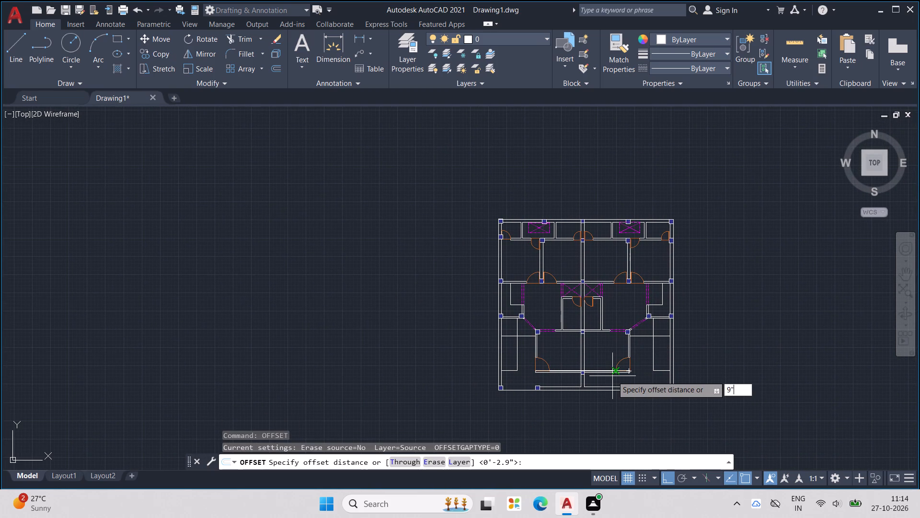
pyautogui.press('Return')
pyautogui.scroll(2, 517, 307)
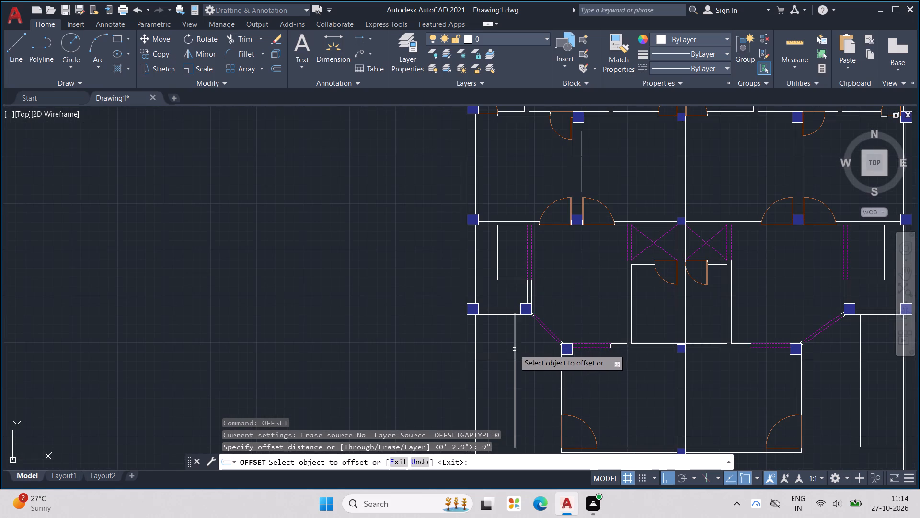
pyautogui.click(515, 347)
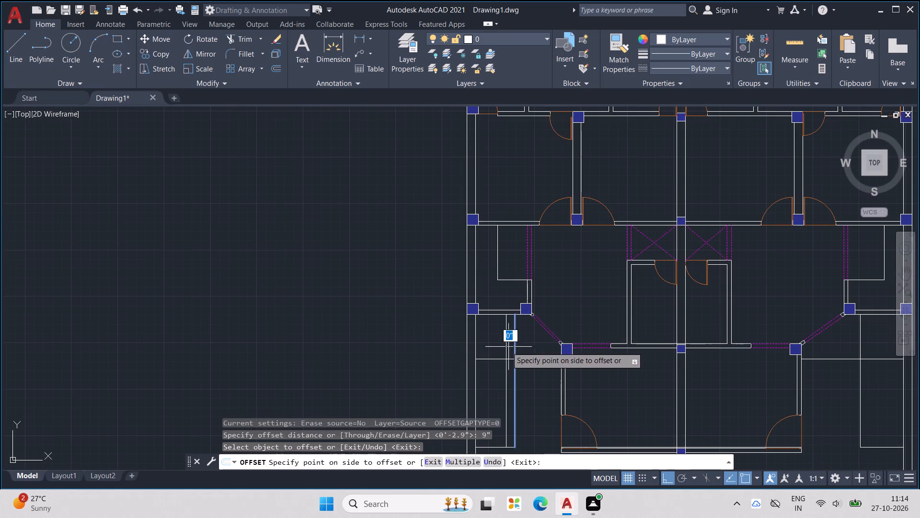
pyautogui.click(492, 347)
pyautogui.moveTo(506, 397); pyautogui.dragTo(531, 341, button='middle')
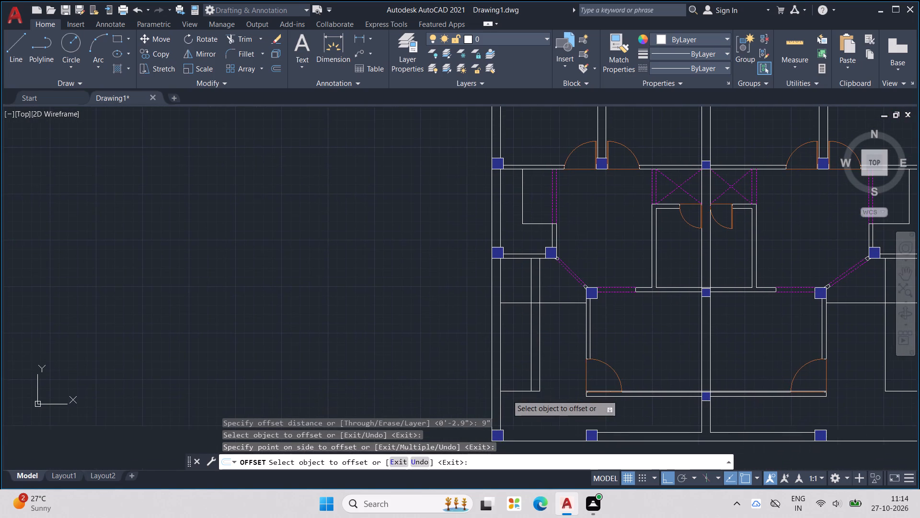
pyautogui.press('Escape')
pyautogui.press('Escape')
pyautogui.press('Escape')
pyautogui.press('Escape')
# Trim the original west vertical line south of the upper horizontal line and remove the lower horizontal line's stub beyond the offset line.
pyautogui.press('t')
pyautogui.press('r')
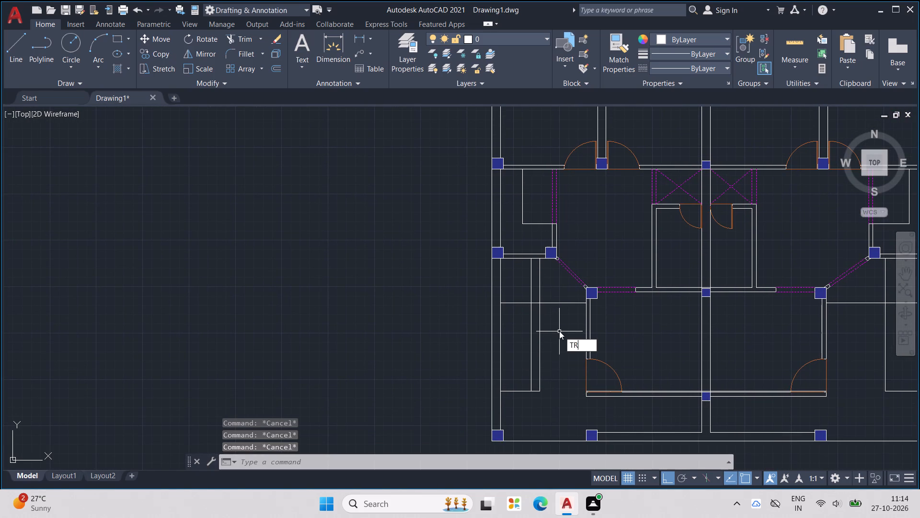
pyautogui.press('Return')
pyautogui.moveTo(554, 340); pyautogui.dragTo(539, 351)
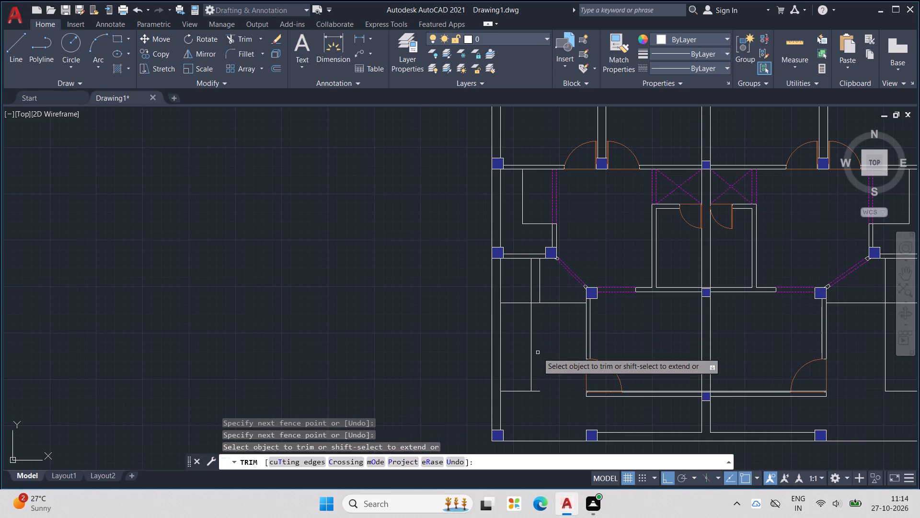
pyautogui.moveTo(538, 390); pyautogui.dragTo(538, 391)
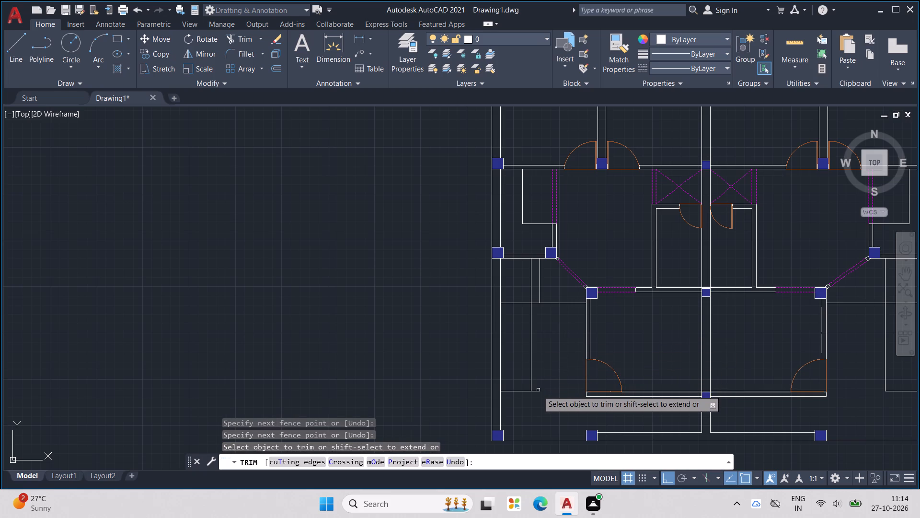
pyautogui.moveTo(538, 391); pyautogui.dragTo(538, 398)
pyautogui.click(537, 390)
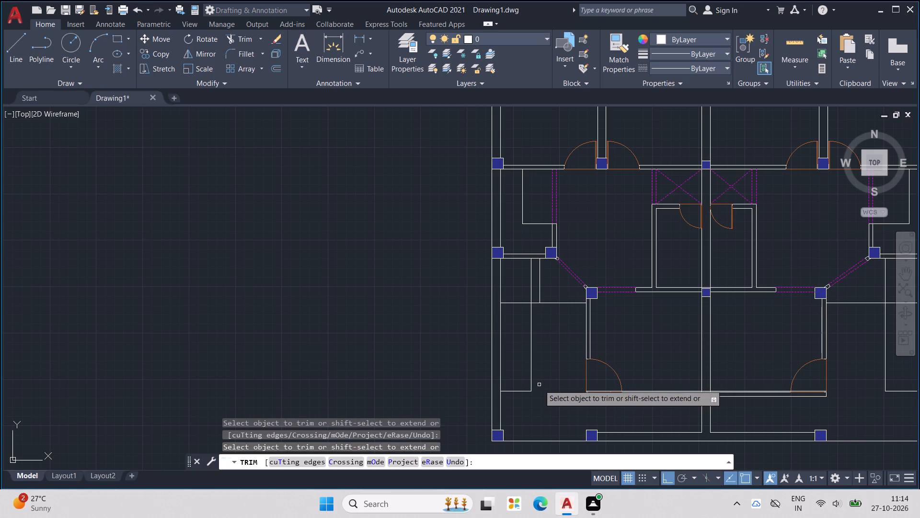
pyautogui.press('Escape')
pyautogui.press('Escape')
pyautogui.press('Escape')
# Offset the east side area's vertical line 9" to the east.
pyautogui.moveTo(574, 358); pyautogui.dragTo(434, 359, button='middle')
pyautogui.press('Escape')
pyautogui.press('Escape')
pyautogui.scroll(-1, 429, 348)
pyautogui.press('Escape')
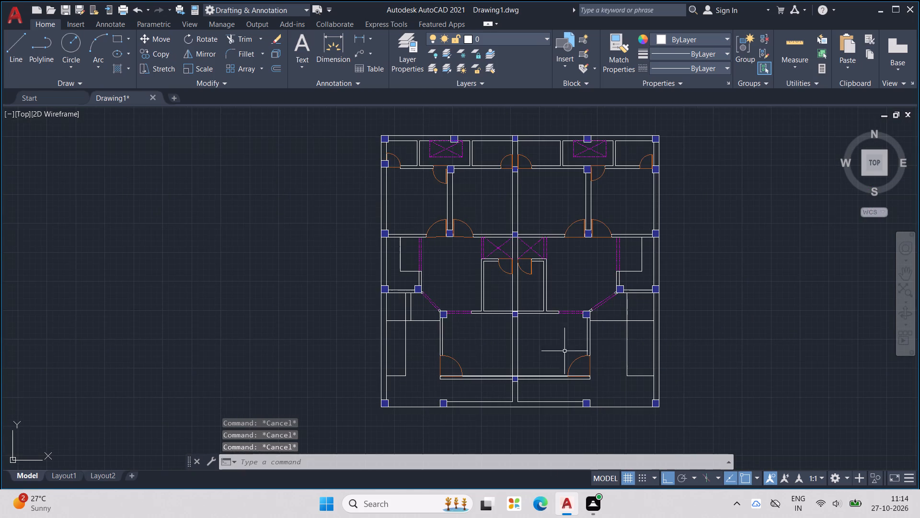
pyautogui.press('Escape')
pyautogui.scroll(2, 668, 328)
pyautogui.press('Escape')
pyautogui.press('Escape')
pyautogui.press('Escape')
pyautogui.write('OFF')
pyautogui.press('Return')
pyautogui.write('9"')
pyautogui.press('Return')
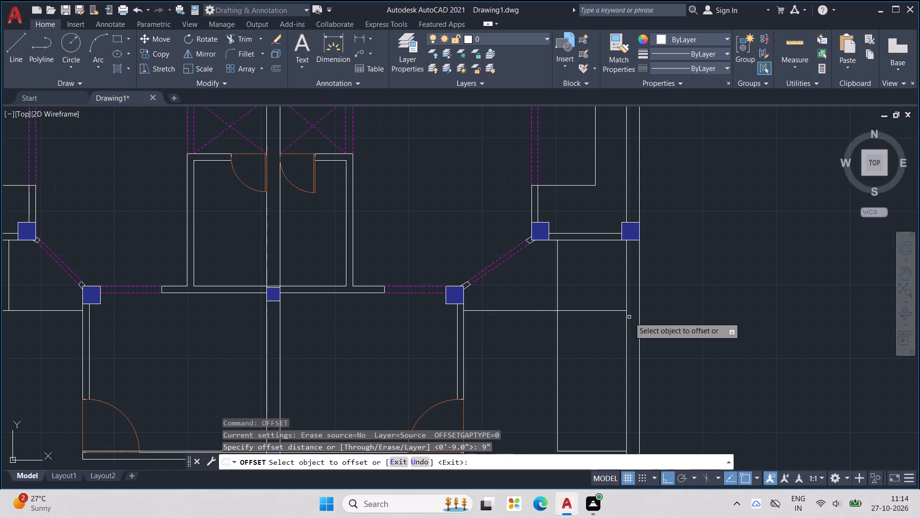
pyautogui.click(556, 286)
pyautogui.click(581, 294)
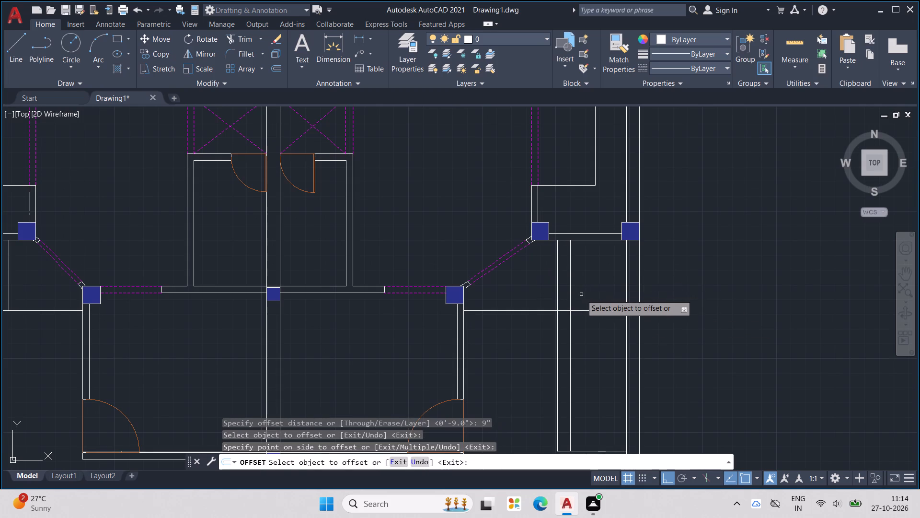
pyautogui.press('Escape')
pyautogui.press('Escape')
pyautogui.moveTo(537, 309); pyautogui.dragTo(818, 308, button='middle')
pyautogui.scroll(-1, 579, 310)
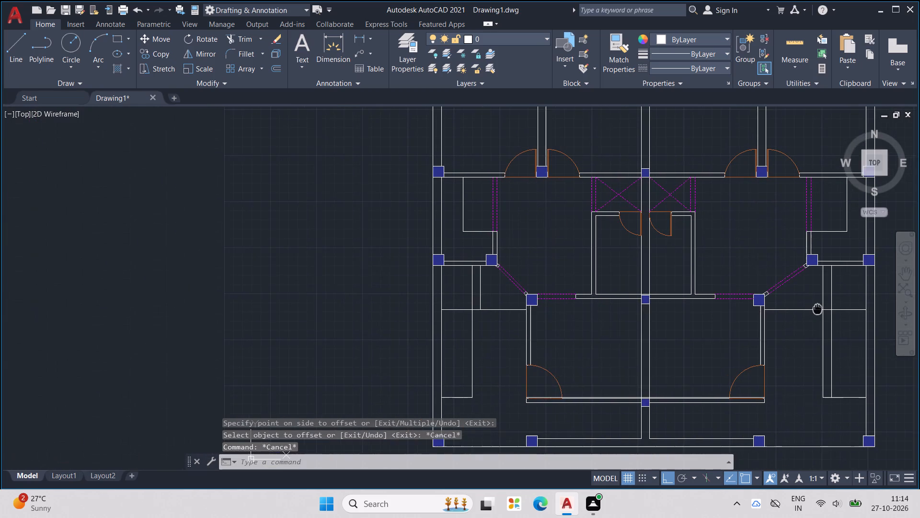
pyautogui.moveTo(818, 308); pyautogui.dragTo(492, 275, button='middle')
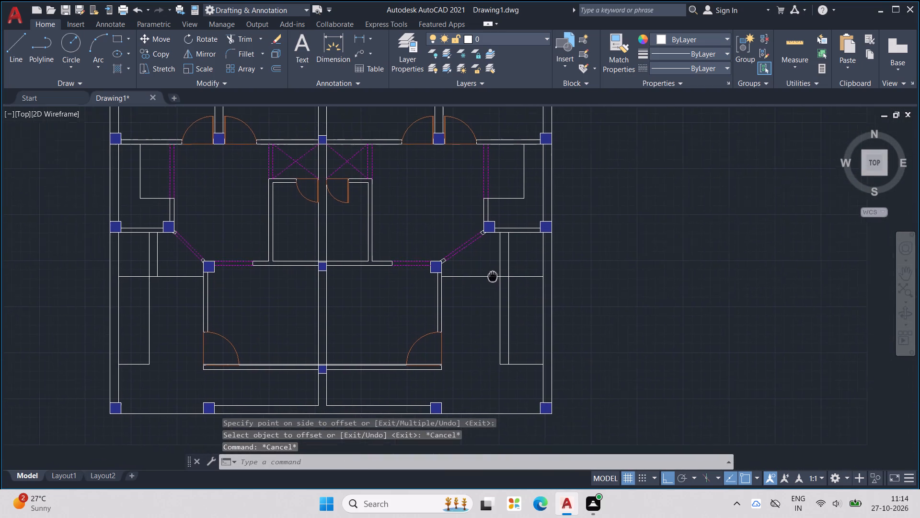
# Trim the original east vertical line south of the upper horizontal line and the lower horizontal line's stub west of the offset line.
pyautogui.moveTo(492, 275); pyautogui.dragTo(473, 269, button='middle')
pyautogui.press('Escape')
pyautogui.press('Escape')
pyautogui.write('TR')
pyautogui.press('Return')
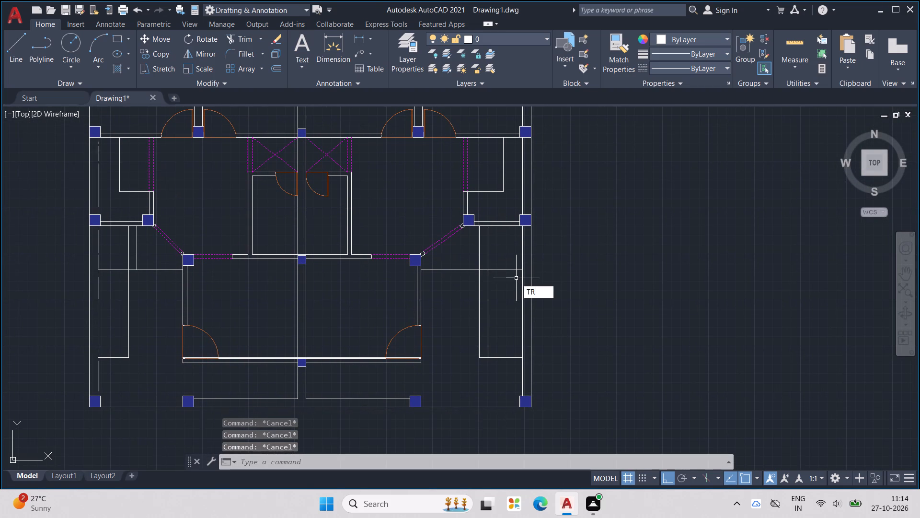
pyautogui.click(479, 286)
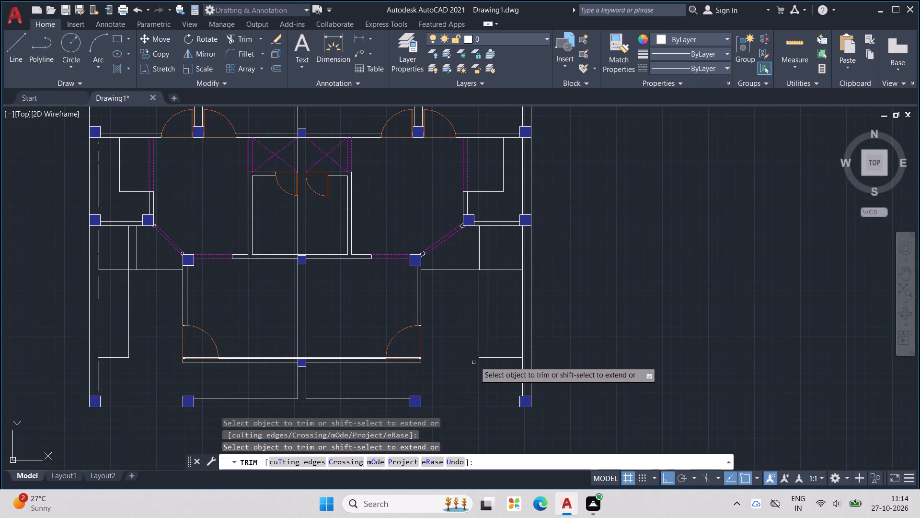
pyautogui.click(482, 357)
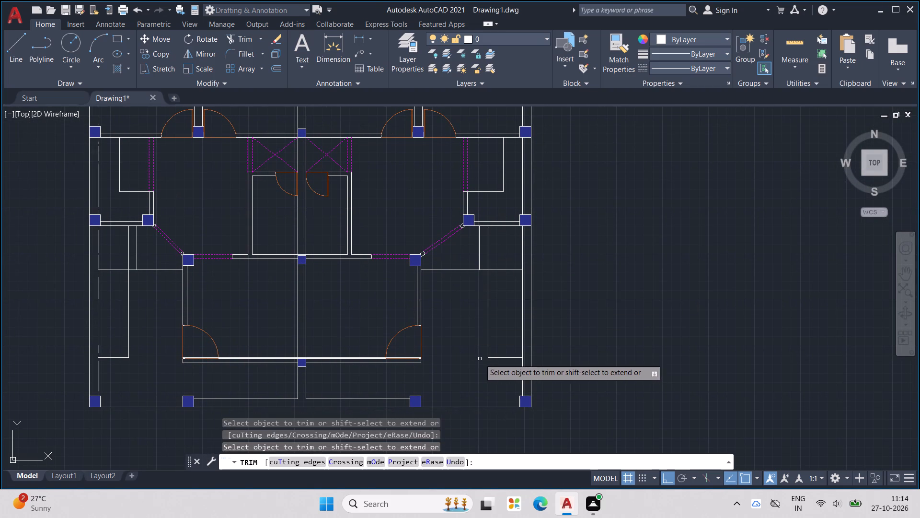
pyautogui.press('Escape')
pyautogui.press('Escape')
pyautogui.press('Escape')
pyautogui.press('Escape')
pyautogui.press('Escape')
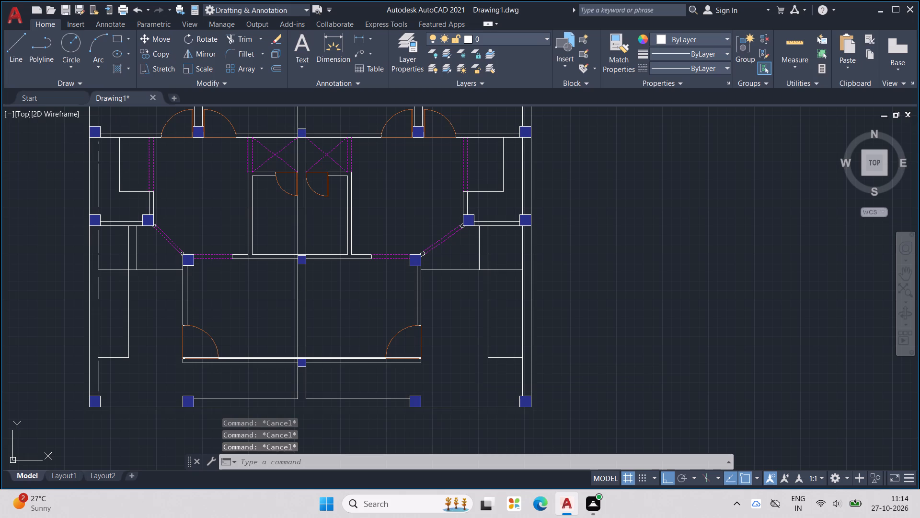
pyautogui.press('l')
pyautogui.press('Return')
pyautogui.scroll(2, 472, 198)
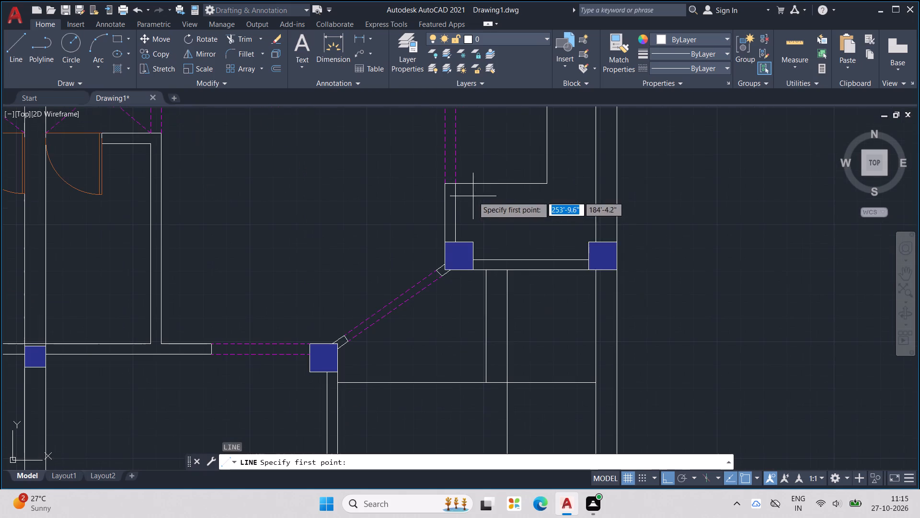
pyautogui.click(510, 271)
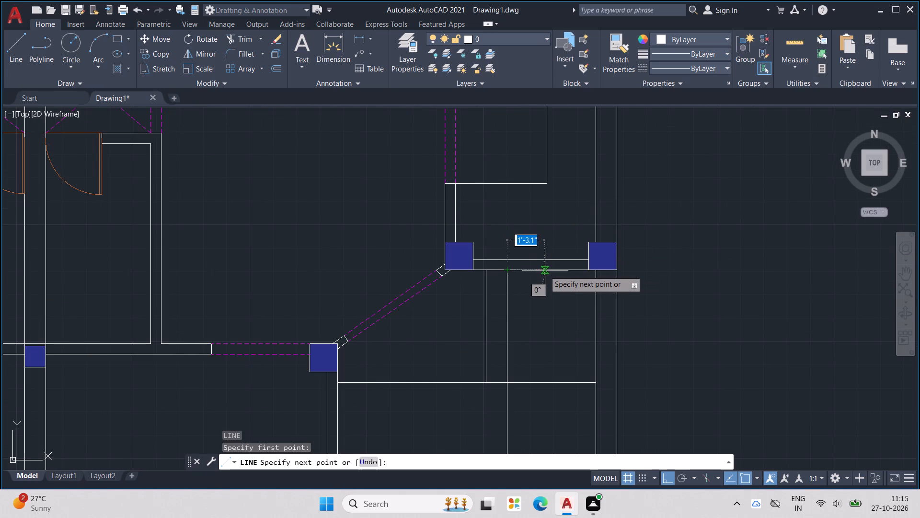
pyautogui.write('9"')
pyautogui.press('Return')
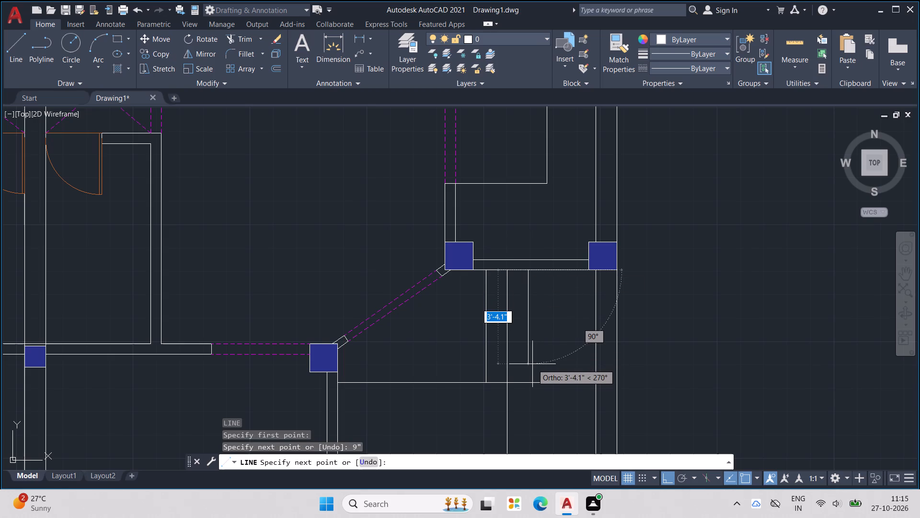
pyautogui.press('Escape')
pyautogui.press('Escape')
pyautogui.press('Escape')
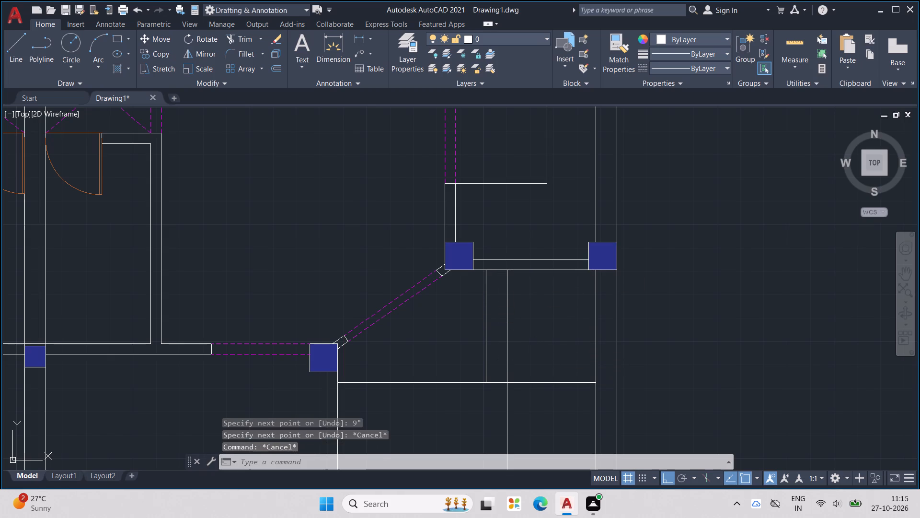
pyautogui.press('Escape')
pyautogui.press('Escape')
# Draw a diagonal line in the east side area from the original vertical line's corner on the upper horizontal line to the outer wall's inner corner at the column.
pyautogui.press('l')
pyautogui.press('Return')
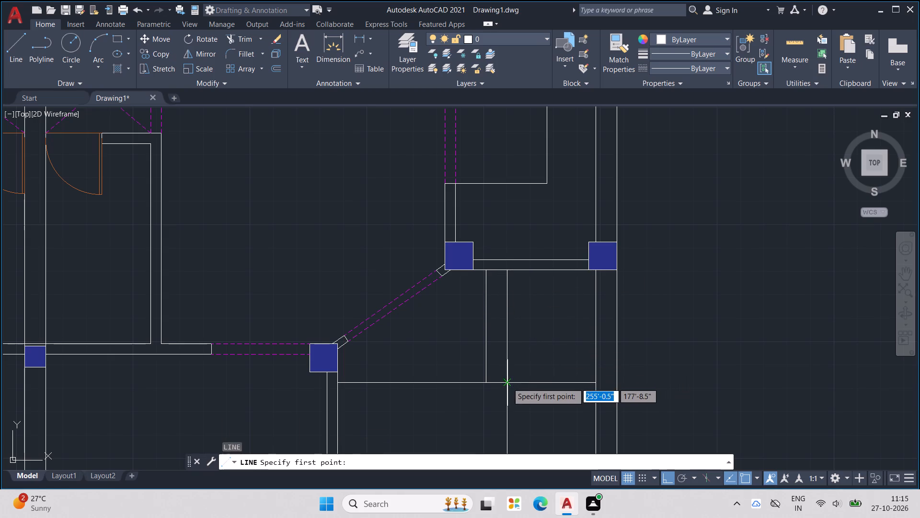
pyautogui.click(507, 383)
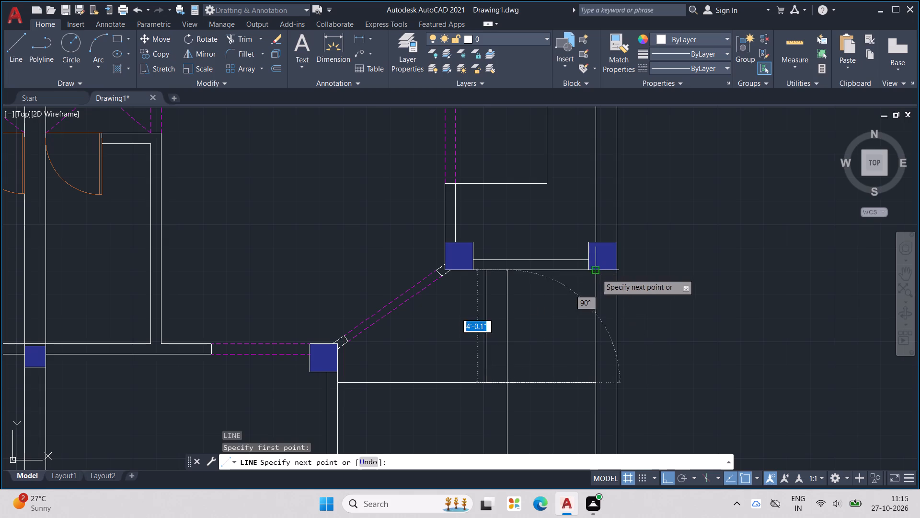
pyautogui.click(597, 273)
pyautogui.press('Escape')
# Draw the matching diagonal in the west side area, from the offset vertical line's intersection with the horizontal line to the outer wall's inner corner.
pyautogui.scroll(-3, 561, 323)
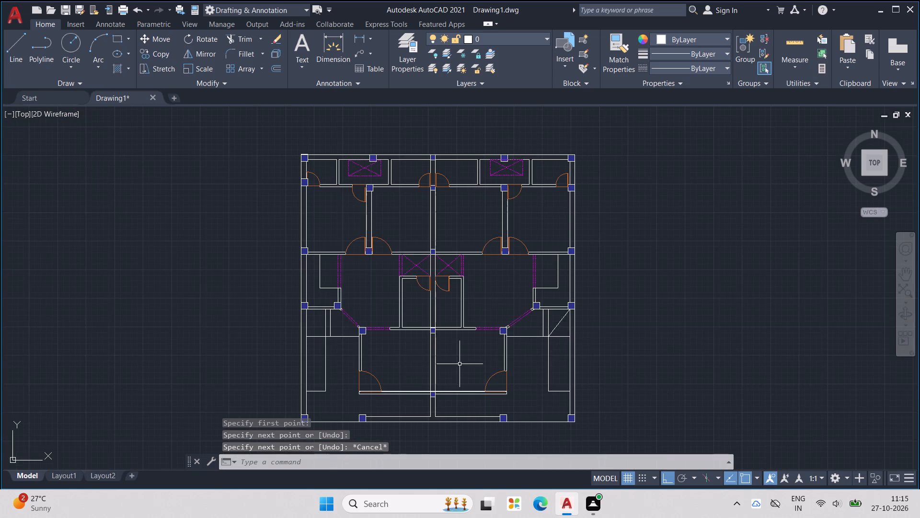
pyautogui.moveTo(460, 363); pyautogui.dragTo(650, 348, button='middle')
pyautogui.press('Escape')
pyautogui.press('Escape')
pyautogui.press('l')
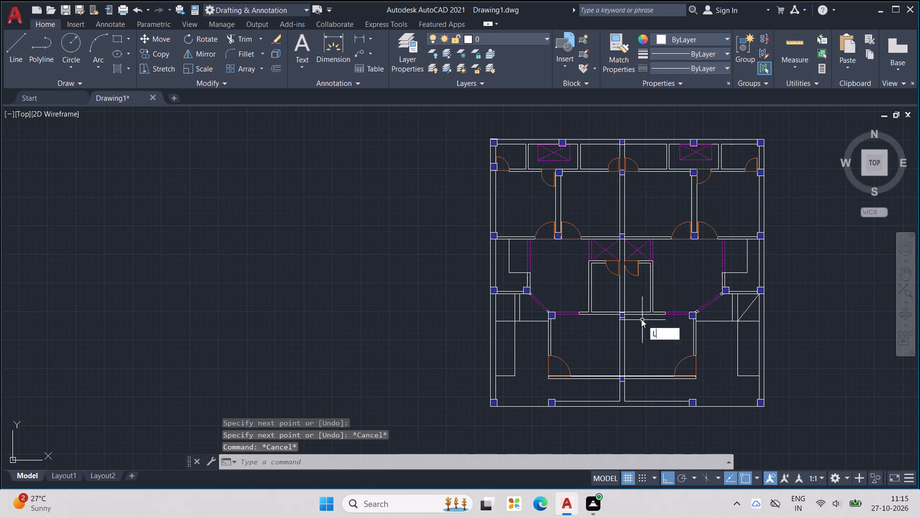
pyautogui.press('Return')
pyautogui.scroll(1, 532, 334)
pyautogui.scroll(2, 492, 318)
pyautogui.click(512, 312)
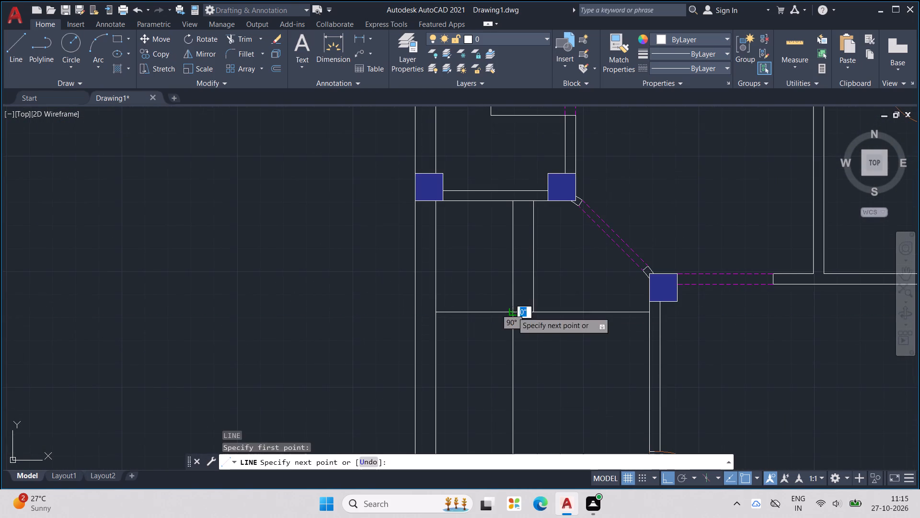
pyautogui.click(434, 201)
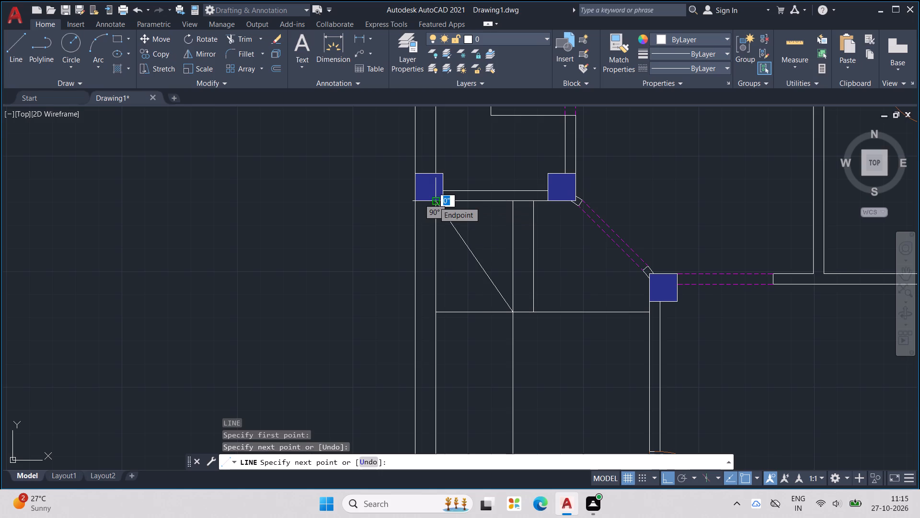
pyautogui.press('Escape')
pyautogui.press('Escape')
pyautogui.press('Escape')
# Draw the first west stair tread: a line 9" south from the diagonal's lower end, then west to the outer wall's inner face.
pyautogui.press('l')
pyautogui.press('Return')
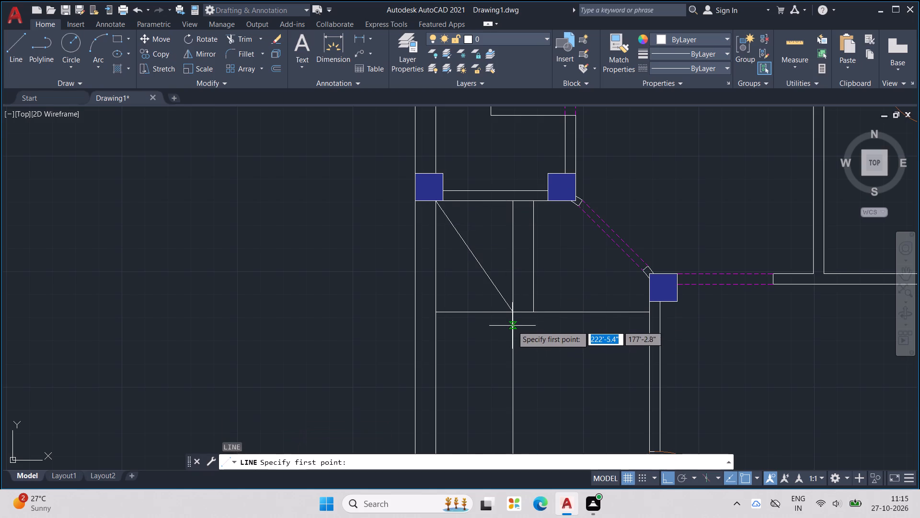
pyautogui.click(515, 313)
pyautogui.write('9"')
pyautogui.press('Return')
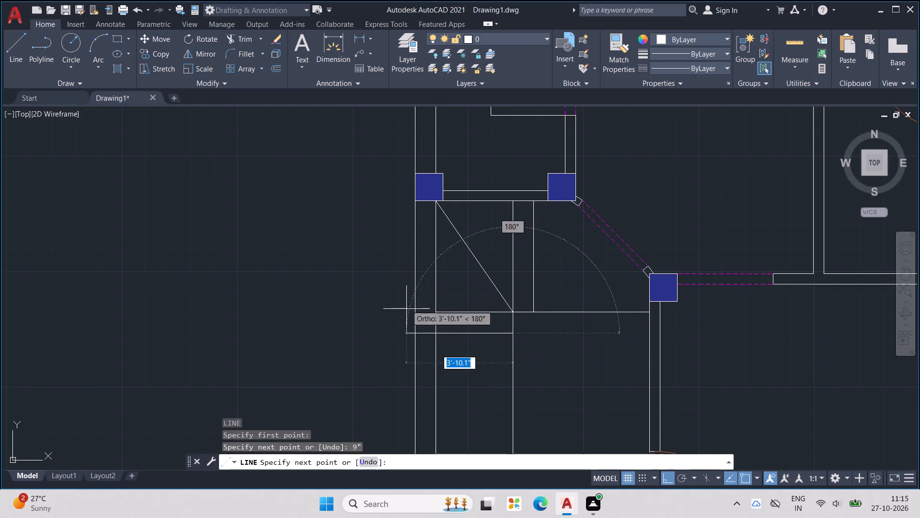
pyautogui.click(433, 333)
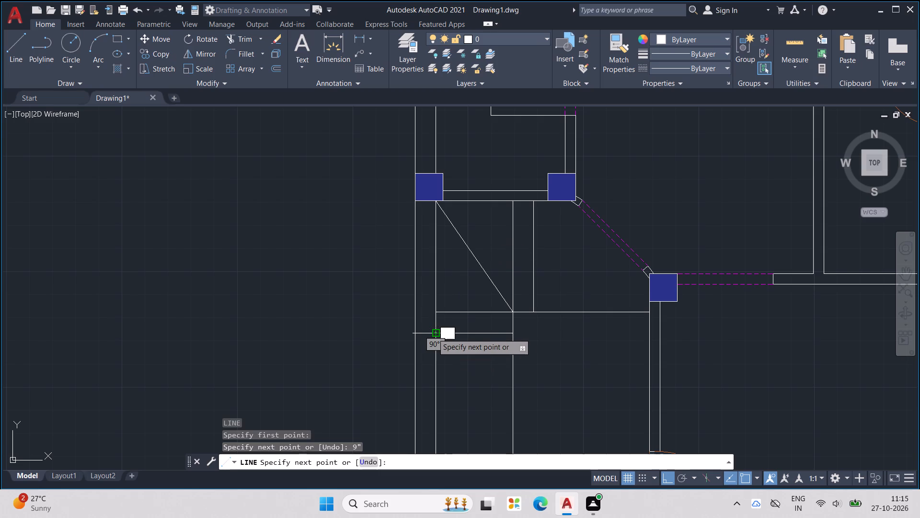
pyautogui.press('Escape')
pyautogui.press('Escape')
pyautogui.press('Escape')
# Offset the first west tread line 9" southward, repeating from each new line to add five treads.
pyautogui.write('OFF')
pyautogui.press('Return')
pyautogui.write('9"')
pyautogui.press('Return')
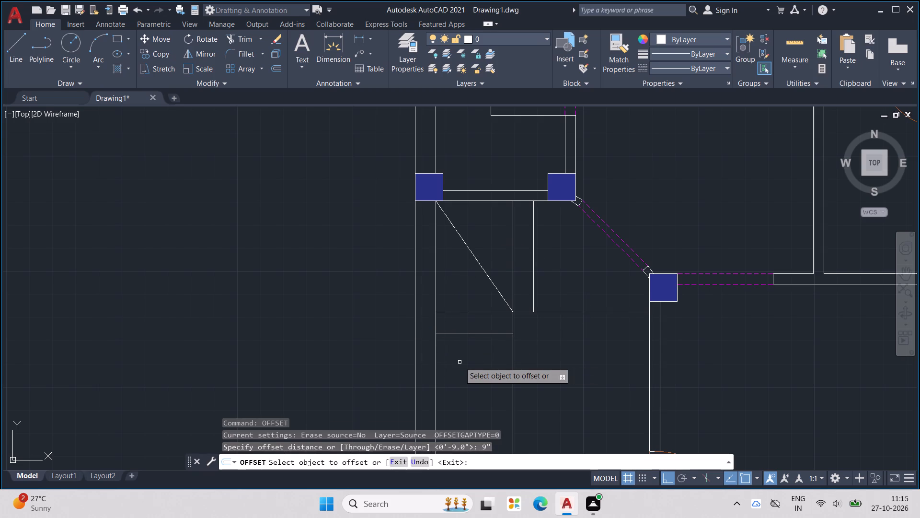
pyautogui.click(486, 334)
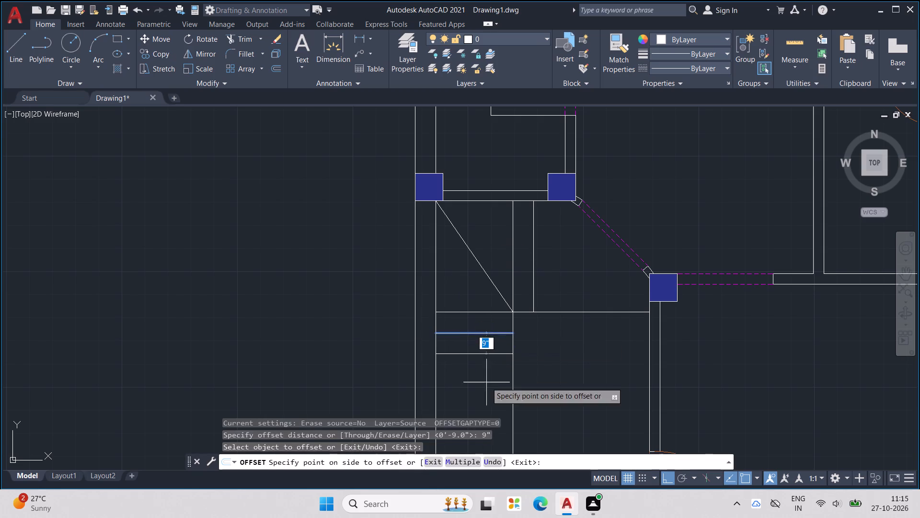
pyautogui.click(486, 383)
pyautogui.click(499, 353)
pyautogui.click(499, 381)
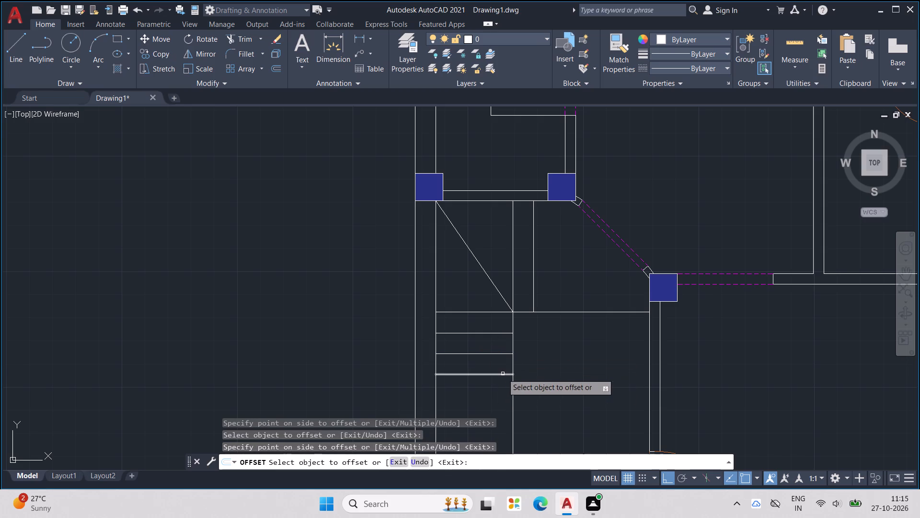
pyautogui.click(503, 374)
pyautogui.click(504, 418)
pyautogui.moveTo(533, 384); pyautogui.dragTo(573, 320, button='middle')
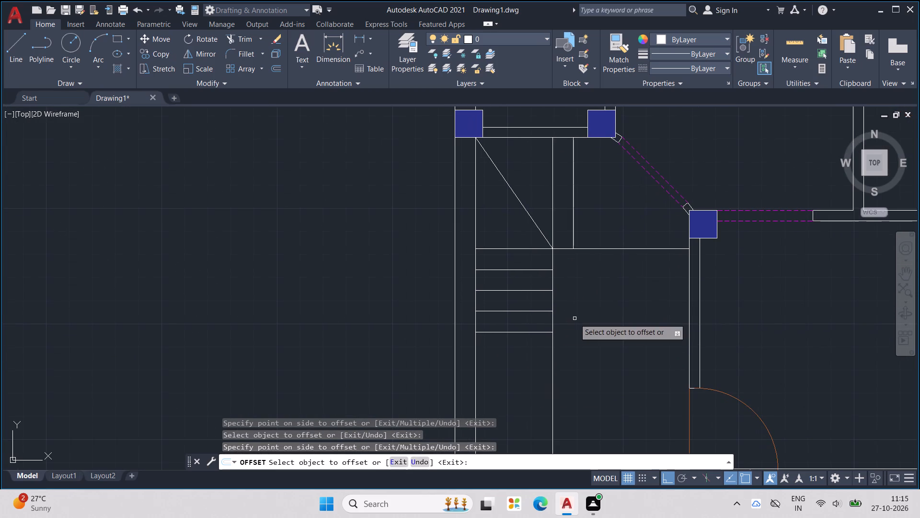
pyautogui.click(520, 331)
pyautogui.click(524, 361)
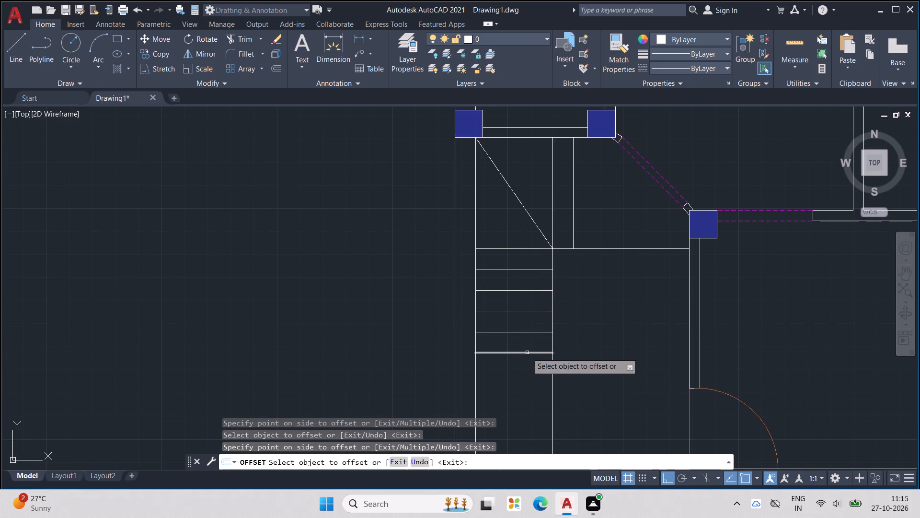
pyautogui.click(527, 353)
pyautogui.click(525, 384)
# Offset the lowest west tread line 9" southward, repeating from each new line to add four more treads.
pyautogui.scroll(-1, 528, 373)
pyautogui.moveTo(529, 388); pyautogui.dragTo(535, 360, button='middle')
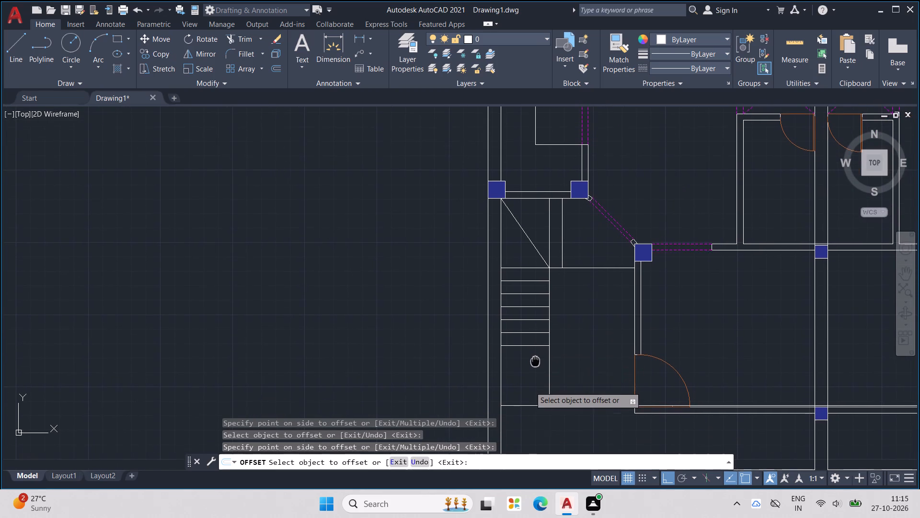
pyautogui.moveTo(535, 360); pyautogui.dragTo(535, 360, button='middle')
pyautogui.click(529, 346)
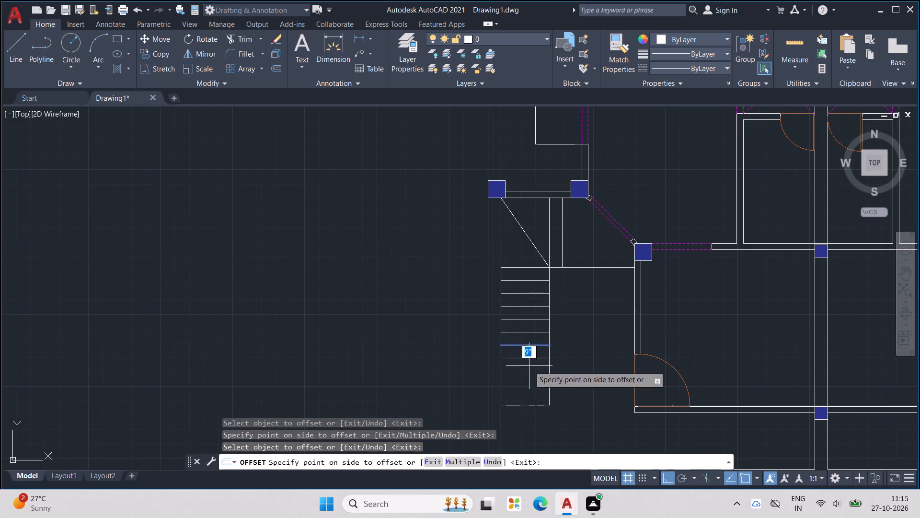
pyautogui.click(529, 367)
pyautogui.click(534, 359)
pyautogui.click(532, 379)
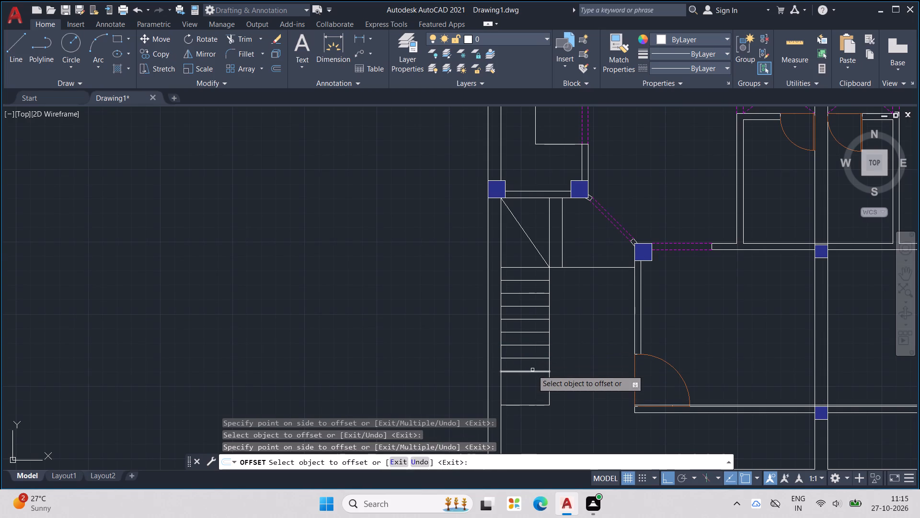
pyautogui.click(532, 370)
pyautogui.click(535, 386)
pyautogui.click(535, 385)
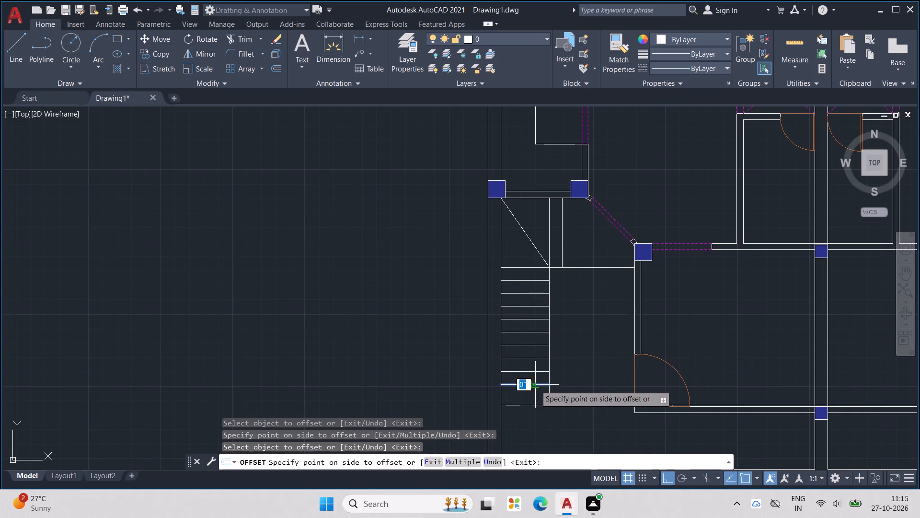
pyautogui.click(538, 400)
pyautogui.press('Escape')
pyautogui.press('Escape')
pyautogui.press('Escape')
pyautogui.press('Escape')
pyautogui.press('Escape')
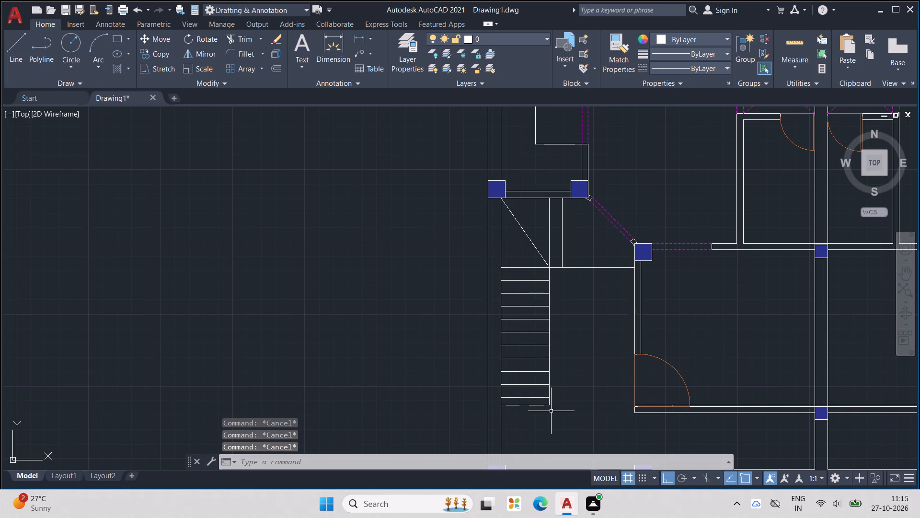
# Trim away the west stair's original bottom line and the vertical line's stub south of the last tread.
pyautogui.write('TR')
pyautogui.press('Return')
pyautogui.scroll(1, 552, 416)
pyautogui.click(543, 390)
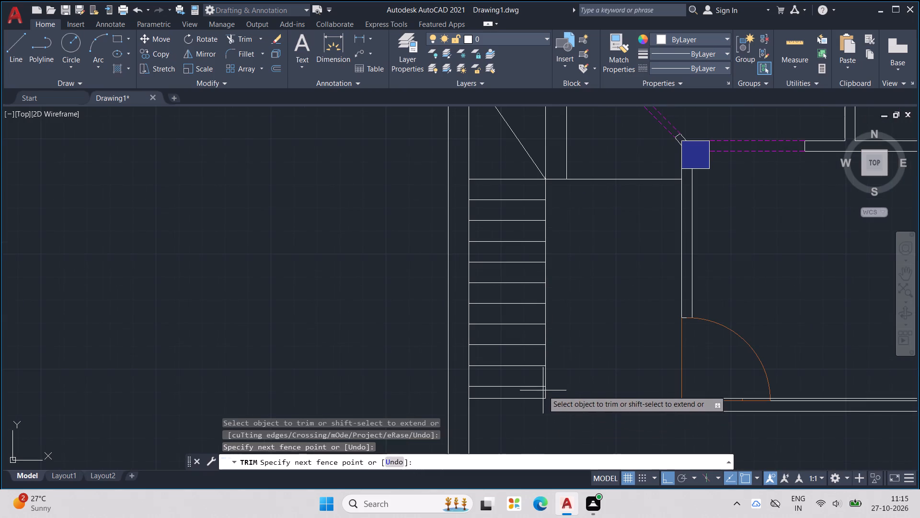
pyautogui.click(544, 403)
pyautogui.click(544, 394)
pyautogui.scroll(-2, 547, 392)
pyautogui.press('Escape')
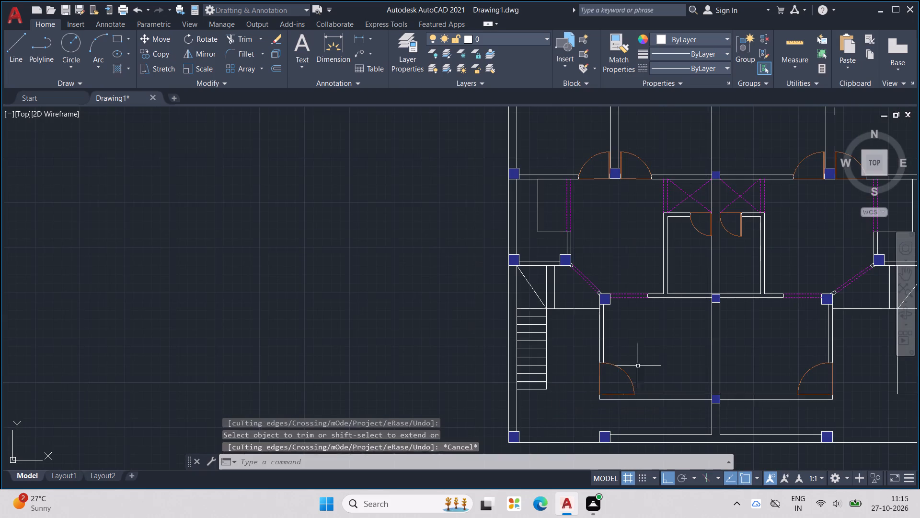
pyautogui.press('Escape')
# Draw the first east stair tread: a line 9" south along the outer wall from the upper horizontal line, then west to the offset vertical line.
pyautogui.moveTo(690, 365); pyautogui.dragTo(575, 382, button='middle')
pyautogui.scroll(-1, 690, 365)
pyautogui.press('Escape')
pyautogui.press('Escape')
pyautogui.press('Escape')
pyautogui.scroll(2, 708, 367)
pyautogui.press('Escape')
pyautogui.press('Escape')
pyautogui.scroll(1, 721, 352)
pyautogui.moveTo(721, 352); pyautogui.dragTo(656, 360, button='middle')
pyautogui.press('l')
pyautogui.press('Return')
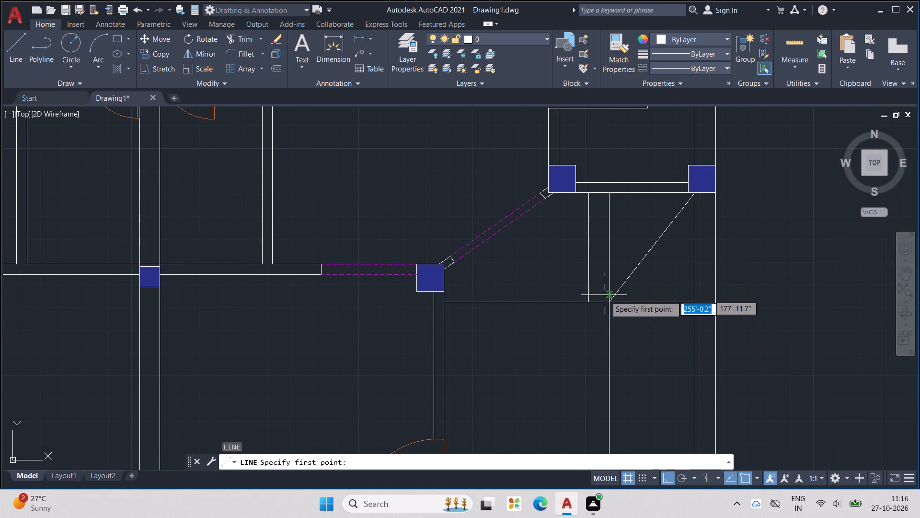
pyautogui.click(696, 301)
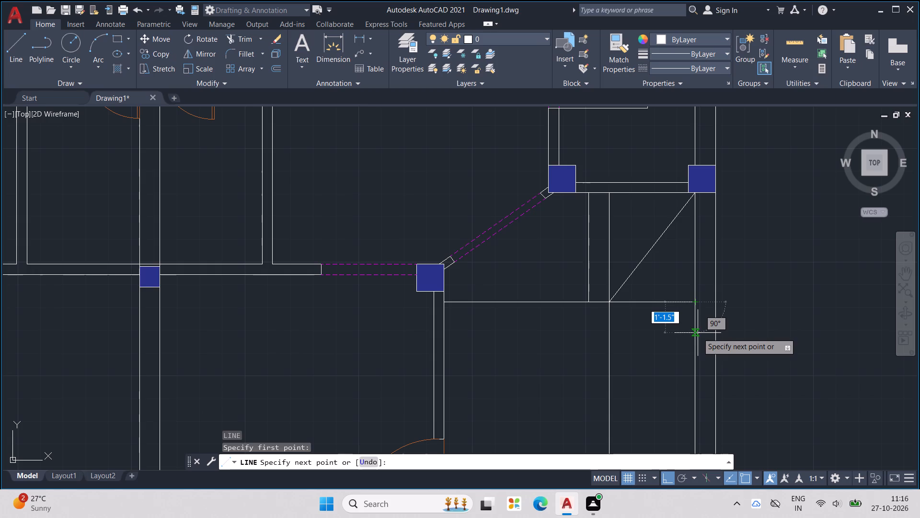
pyautogui.write('9"')
pyautogui.press('Return')
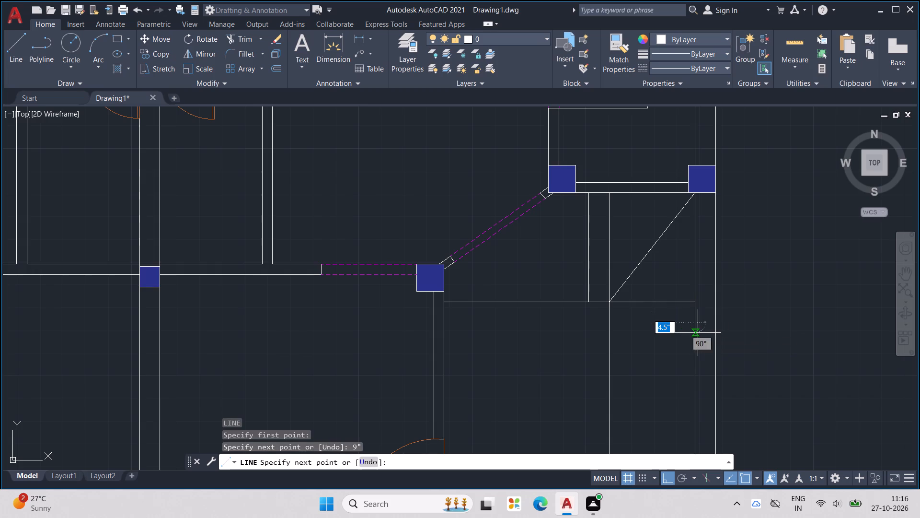
pyautogui.scroll(1, 609, 332)
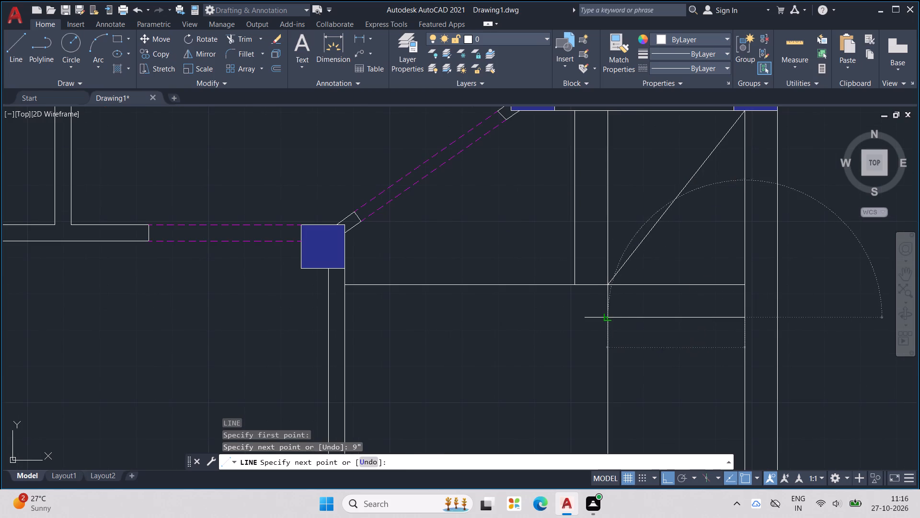
pyautogui.click(608, 320)
pyautogui.press('Escape')
pyautogui.press('Escape')
pyautogui.press('Escape')
# Offset the first east tread line 9" southward, repeating from each new line to add three treads.
pyautogui.write('OFF')
pyautogui.press('Return')
pyautogui.write('9"')
pyautogui.press('Return')
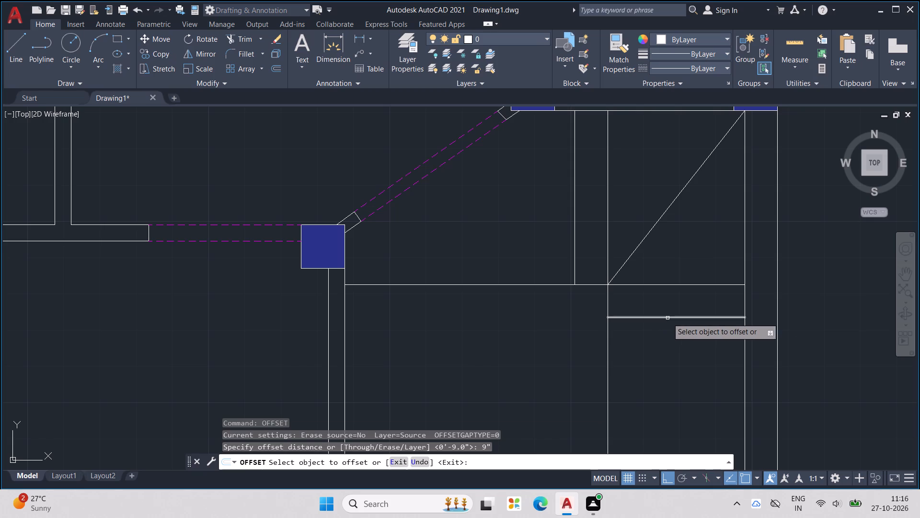
pyautogui.click(667, 318)
pyautogui.click(674, 352)
pyautogui.click(677, 349)
pyautogui.click(685, 397)
pyautogui.scroll(1, 681, 385)
pyautogui.scroll(-2, 681, 385)
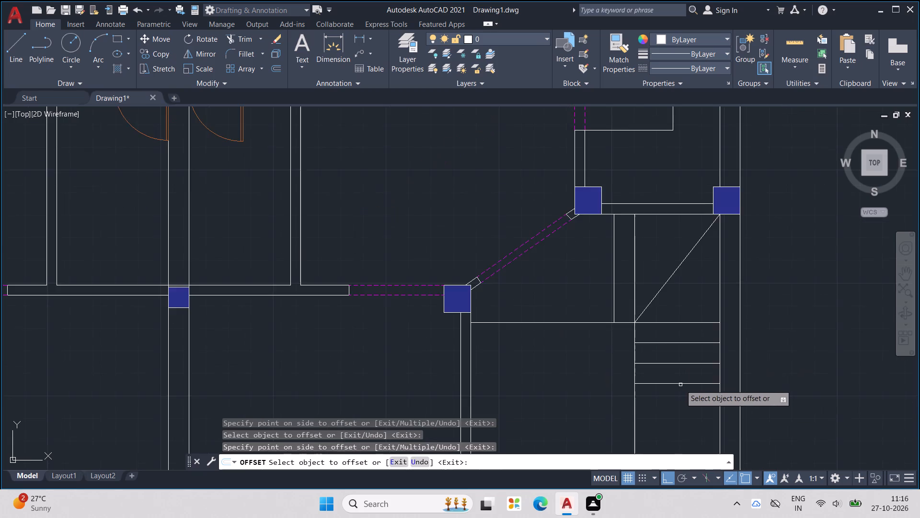
pyautogui.moveTo(680, 384); pyautogui.dragTo(635, 81, button='middle')
pyautogui.moveTo(637, 157); pyautogui.dragTo(648, 222, button='middle')
pyautogui.scroll(-1, 647, 220)
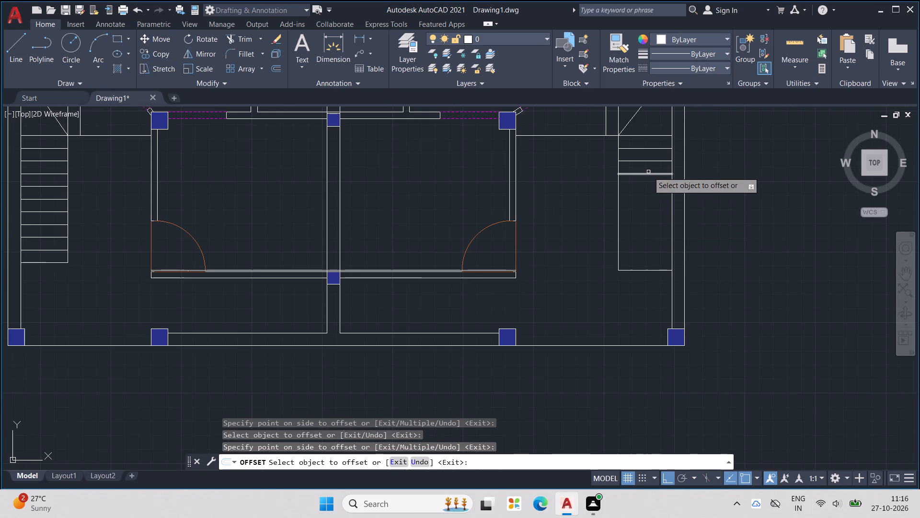
pyautogui.click(649, 173)
pyautogui.click(648, 196)
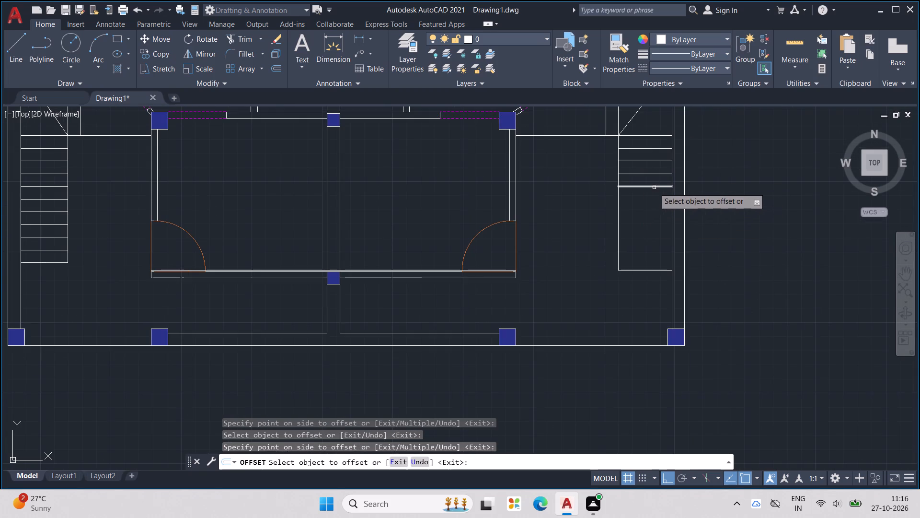
# Offset the lowest east tread line 9" southward, repeating from each new line to add six more treads.
pyautogui.click(654, 188)
pyautogui.click(652, 211)
pyautogui.click(653, 200)
pyautogui.click(654, 225)
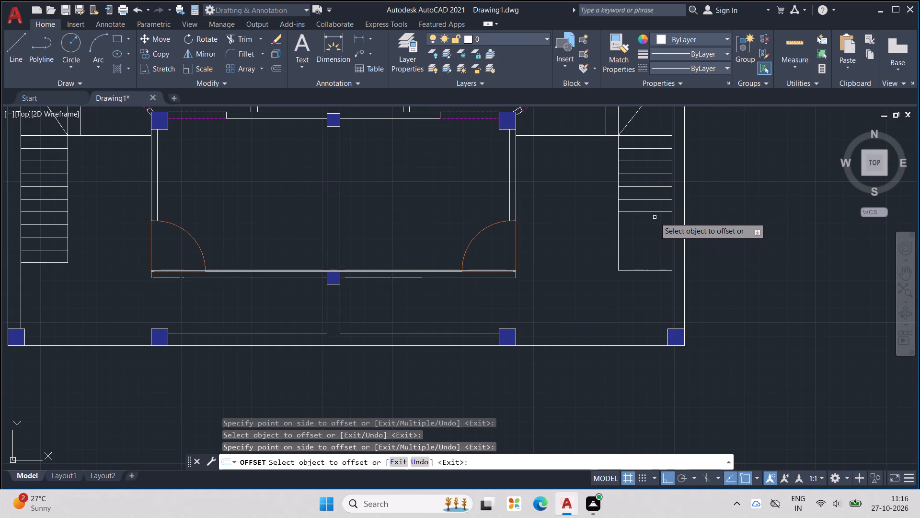
pyautogui.click(657, 212)
pyautogui.click(657, 236)
pyautogui.click(661, 225)
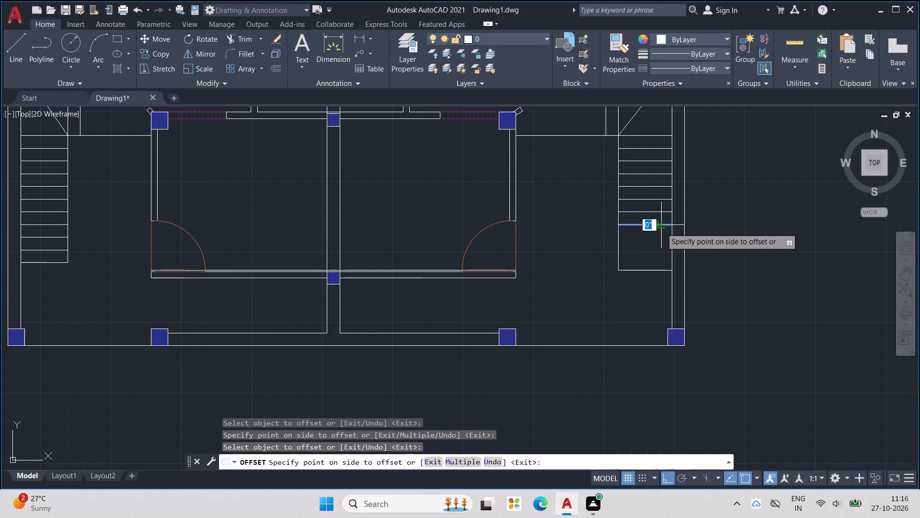
pyautogui.click(661, 245)
pyautogui.click(666, 236)
pyautogui.click(667, 254)
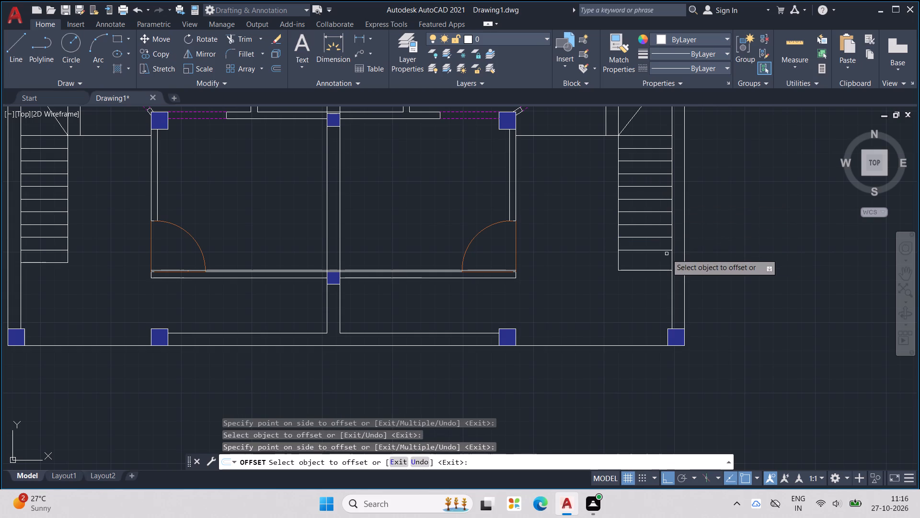
pyautogui.click(667, 249)
pyautogui.click(668, 262)
pyautogui.press('Escape')
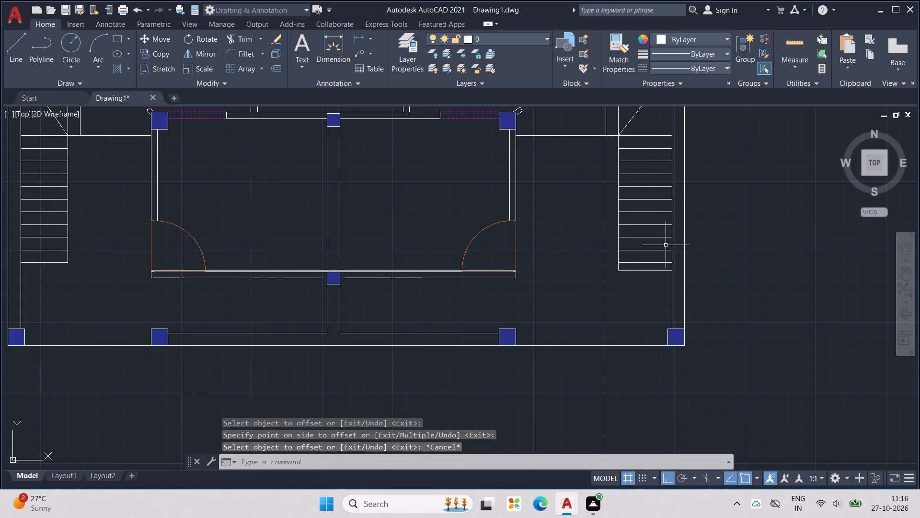
pyautogui.press('Escape')
pyautogui.press('Escape')
pyautogui.press('Escape')
pyautogui.press('Escape')
# Trim away the east stair's original bottom line and the vertical line's stub south of the last tread.
pyautogui.press('t')
pyautogui.press('r')
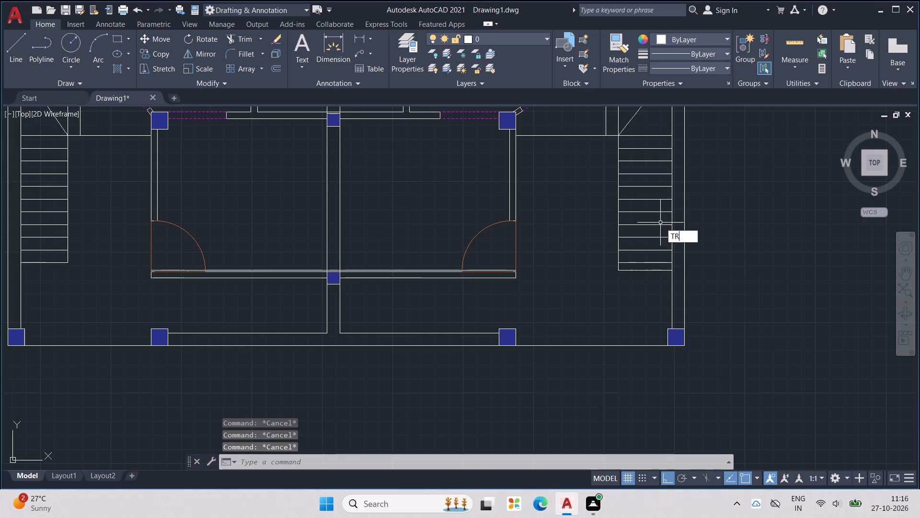
pyautogui.press('Return')
pyautogui.scroll(1, 643, 275)
pyautogui.click(634, 277)
pyautogui.moveTo(603, 258); pyautogui.dragTo(595, 258)
pyautogui.moveTo(595, 258); pyautogui.dragTo(598, 259)
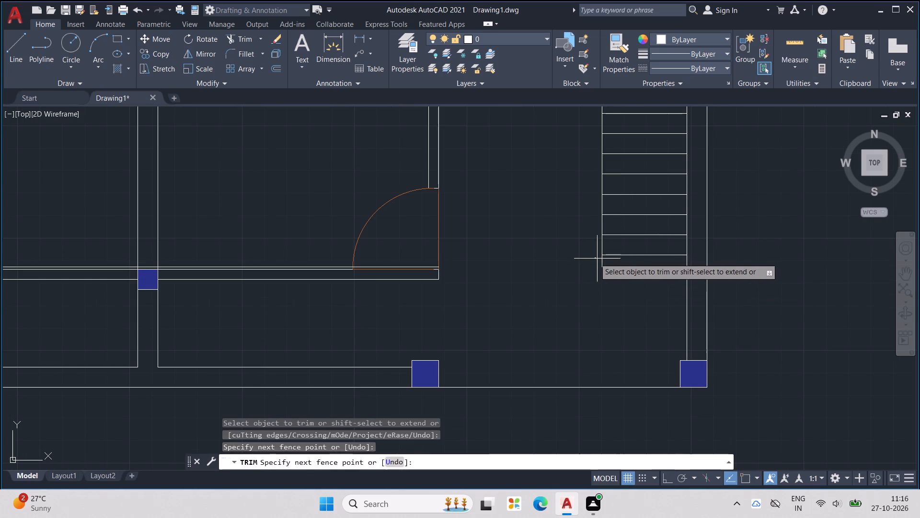
pyautogui.moveTo(598, 259); pyautogui.dragTo(613, 264)
pyautogui.scroll(-2, 617, 266)
pyautogui.moveTo(605, 263); pyautogui.dragTo(629, 273, button='middle')
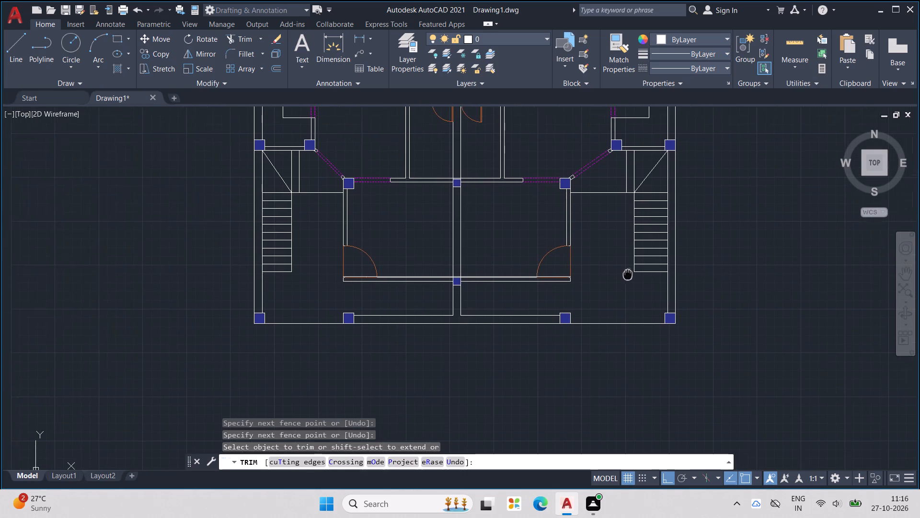
pyautogui.moveTo(629, 273); pyautogui.dragTo(657, 289, button='middle')
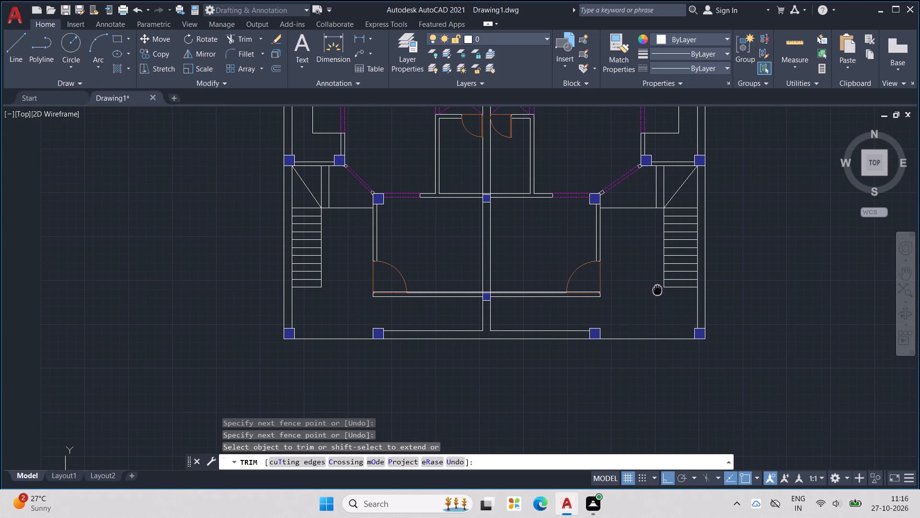
pyautogui.moveTo(657, 289); pyautogui.dragTo(665, 296, button='middle')
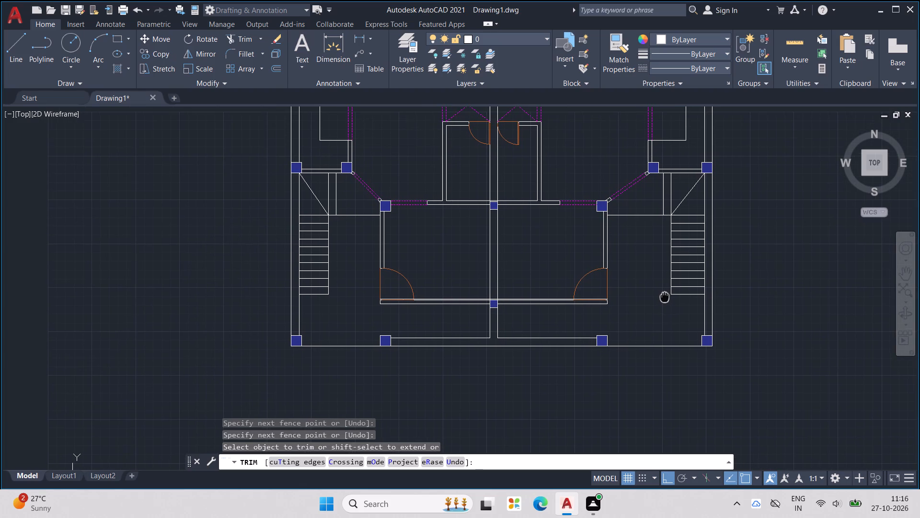
pyautogui.moveTo(665, 296); pyautogui.dragTo(664, 279, button='middle')
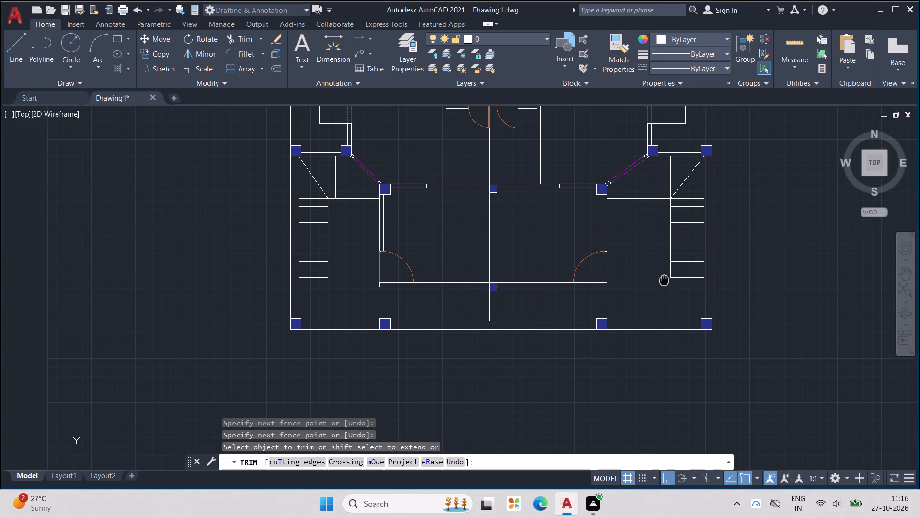
pyautogui.moveTo(664, 279); pyautogui.dragTo(665, 280, button='middle')
pyautogui.press('Escape')
pyautogui.press('Escape')
pyautogui.press('Escape')
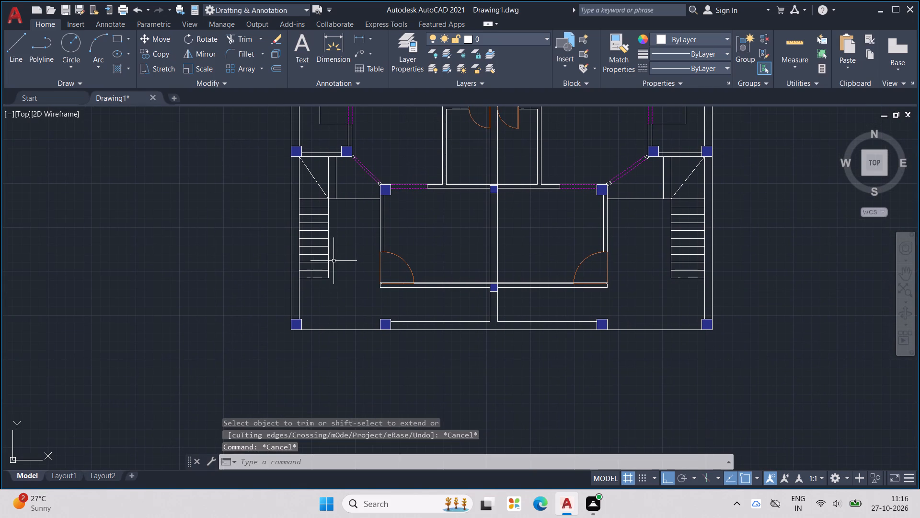
# Draw a zigzag break line across the west stair's lower treads, rising northeast at about 33° from the wall's outer face past the stair's east edge.
pyautogui.moveTo(295, 269); pyautogui.dragTo(358, 245, button='middle')
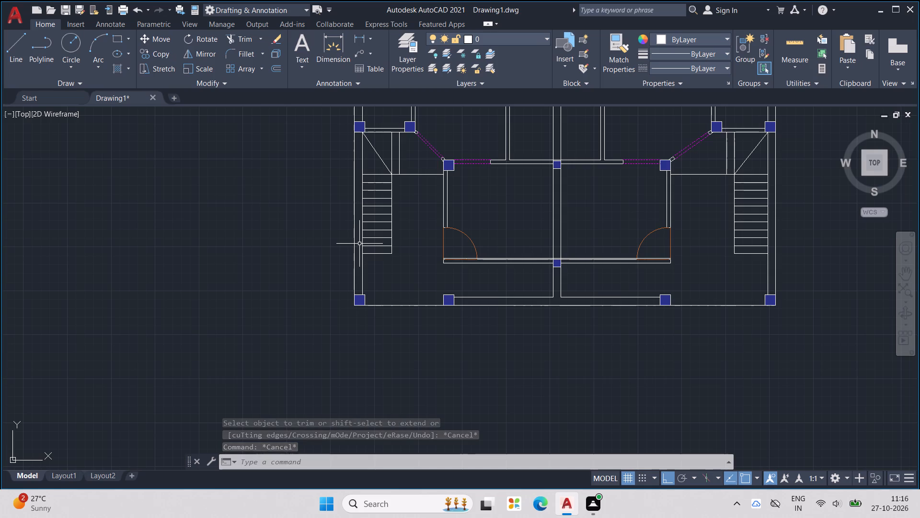
pyautogui.press('Escape')
pyautogui.press('Escape')
pyautogui.press('Escape')
pyautogui.press('Escape')
pyautogui.press('Escape')
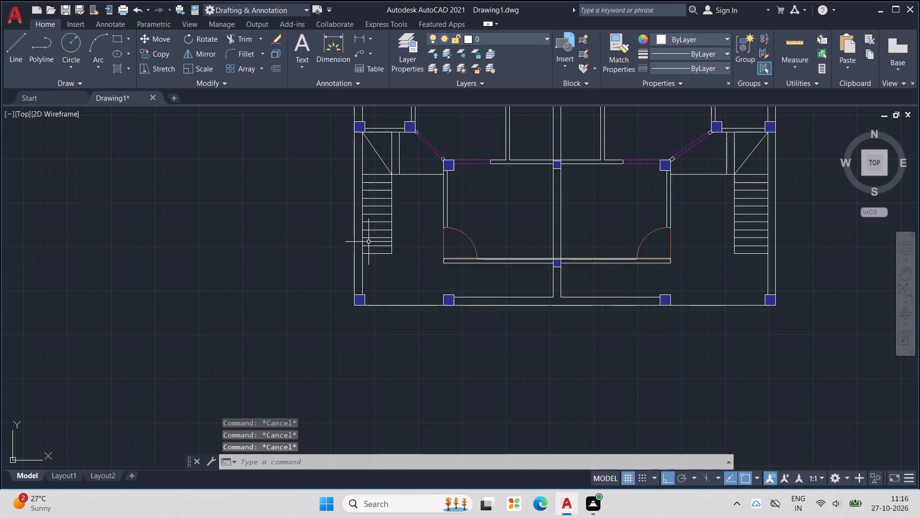
pyautogui.press('l')
pyautogui.press('Return')
pyautogui.scroll(2, 338, 233)
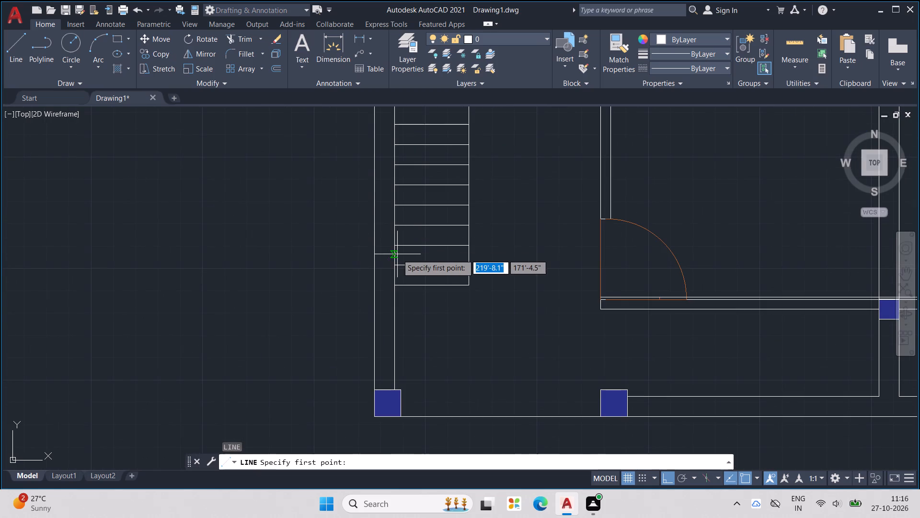
pyautogui.scroll(1, 401, 271)
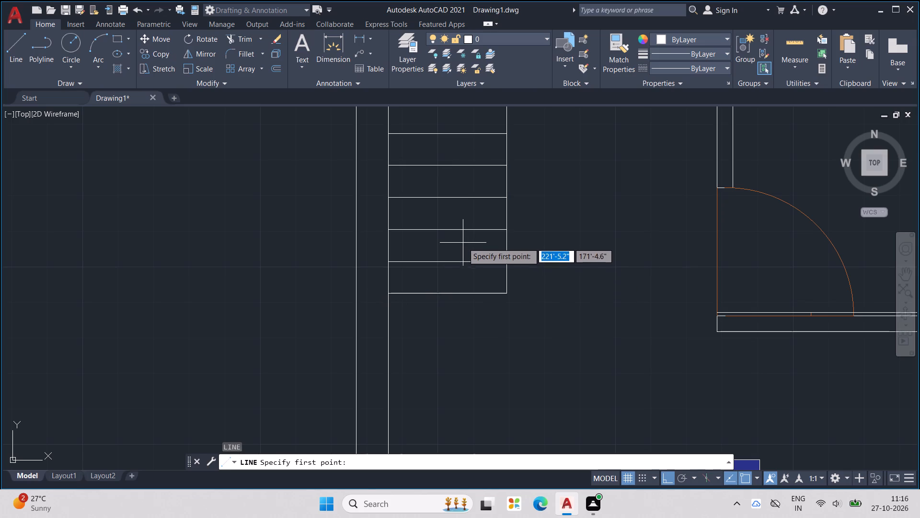
pyautogui.moveTo(460, 206); pyautogui.dragTo(457, 249, button='middle')
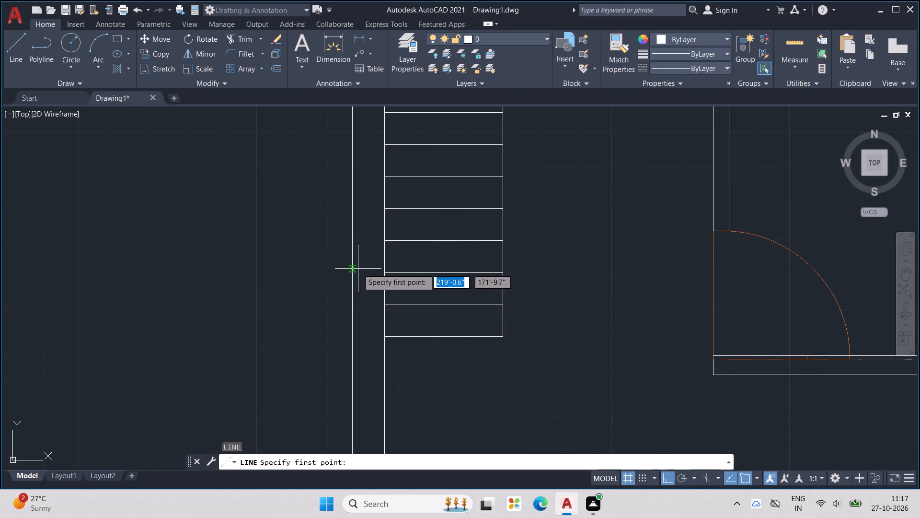
pyautogui.click(355, 279)
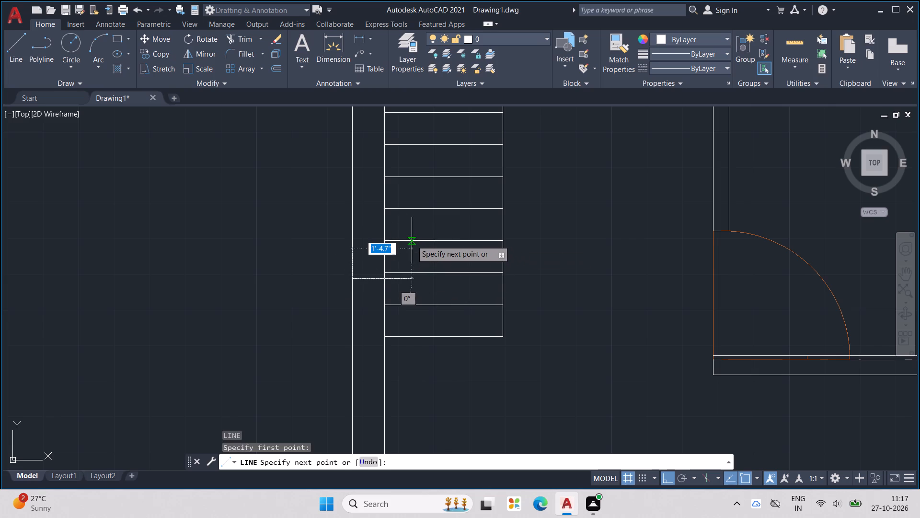
pyautogui.click(412, 240)
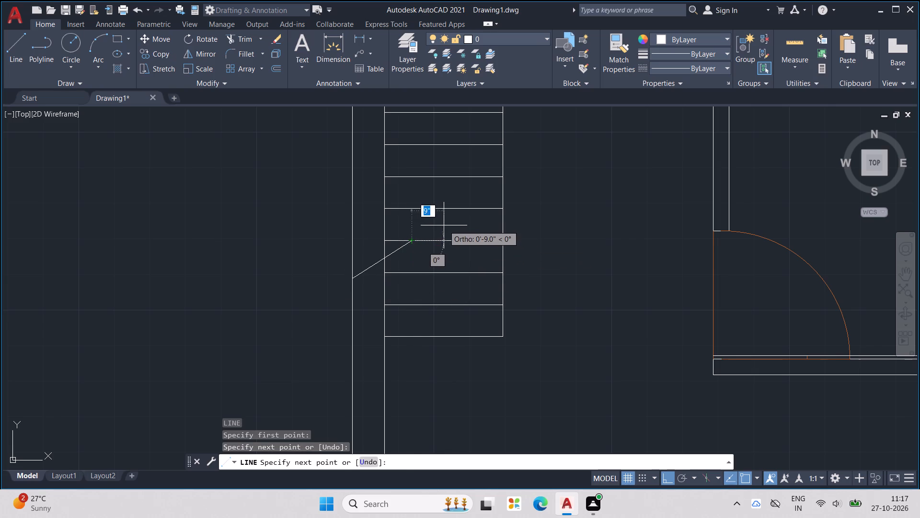
pyautogui.press('F8')
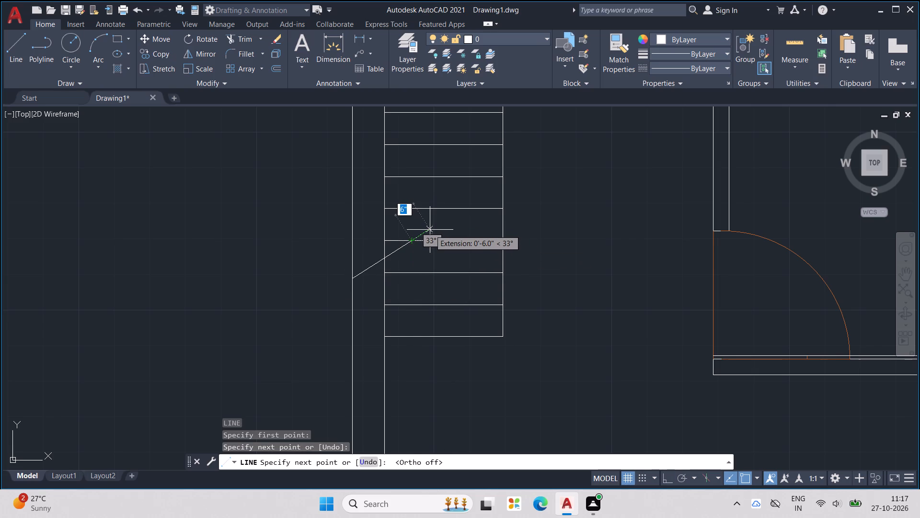
pyautogui.click(430, 230)
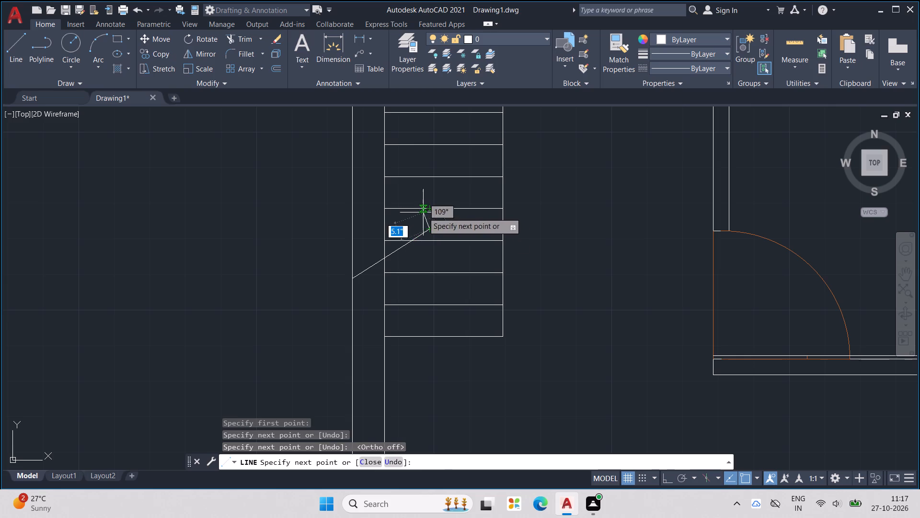
pyautogui.click(423, 216)
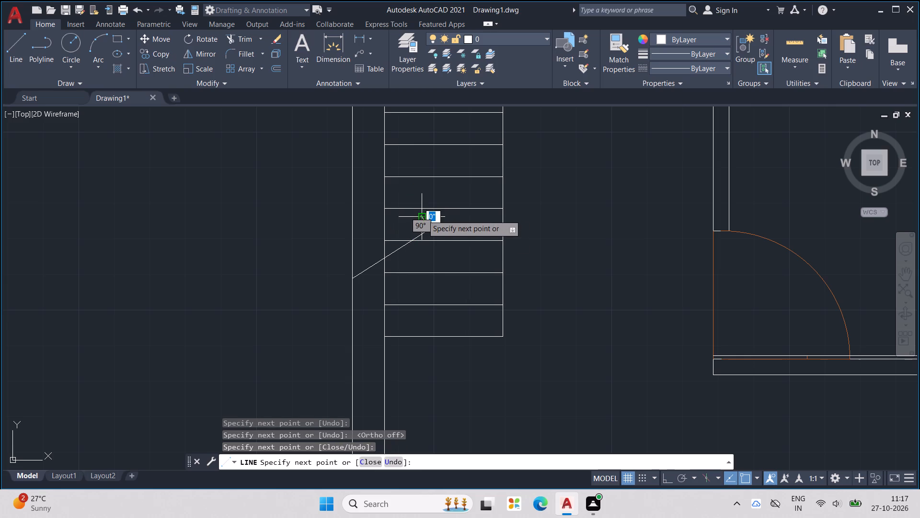
pyautogui.click(458, 239)
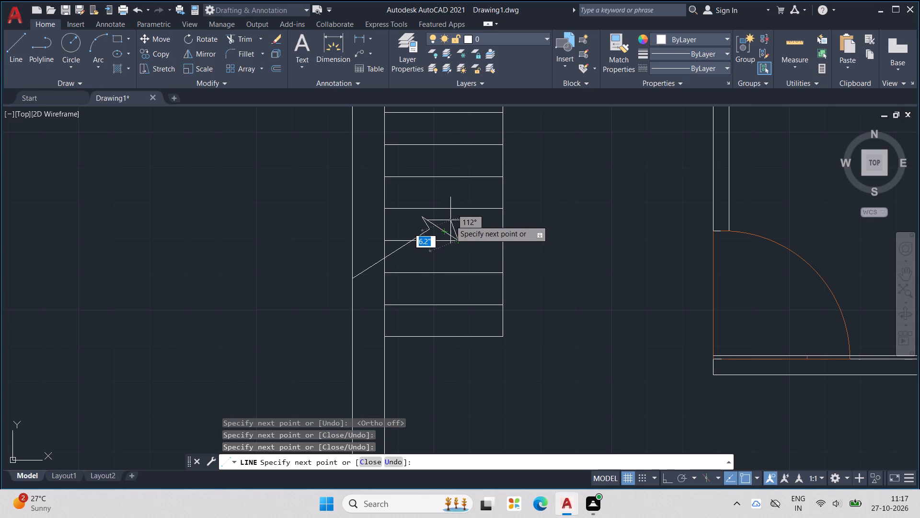
pyautogui.click(452, 221)
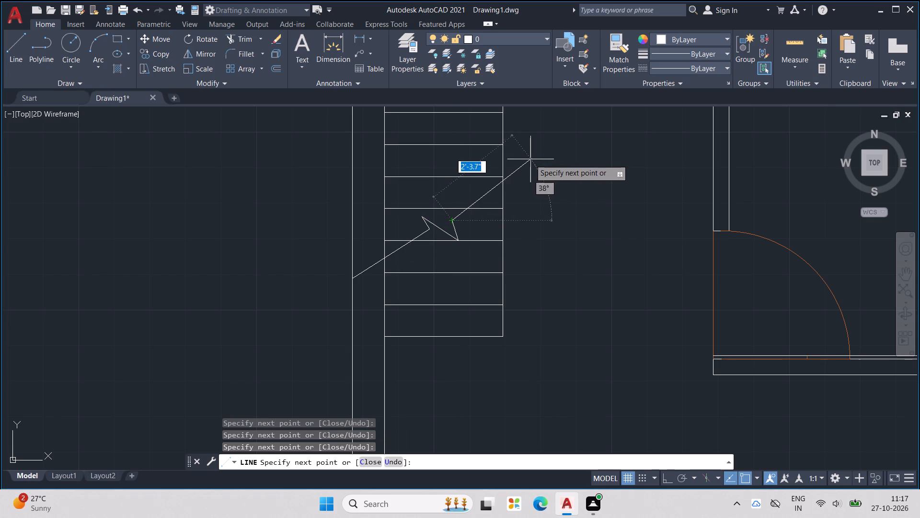
pyautogui.click(549, 152)
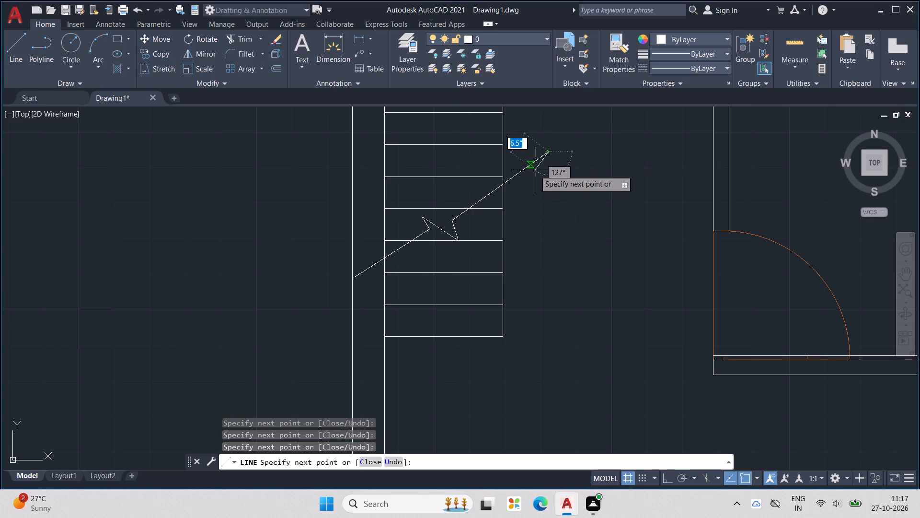
pyautogui.press('Escape')
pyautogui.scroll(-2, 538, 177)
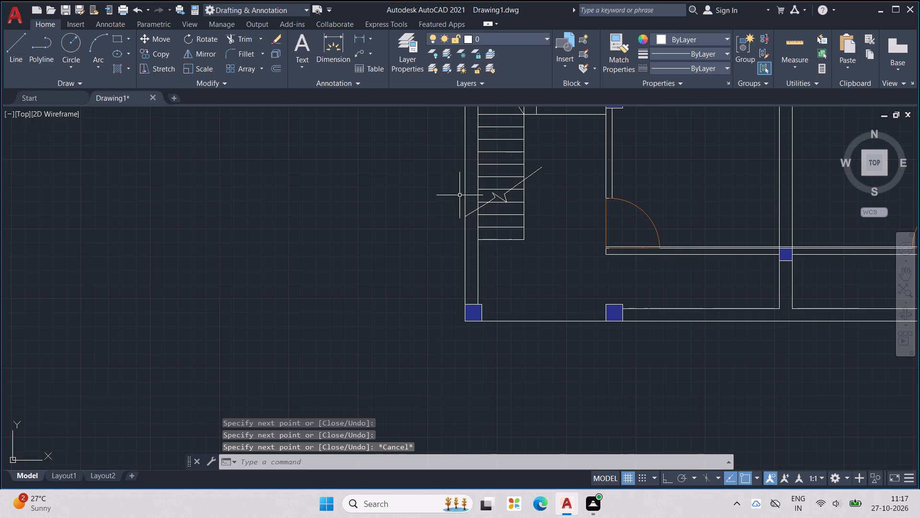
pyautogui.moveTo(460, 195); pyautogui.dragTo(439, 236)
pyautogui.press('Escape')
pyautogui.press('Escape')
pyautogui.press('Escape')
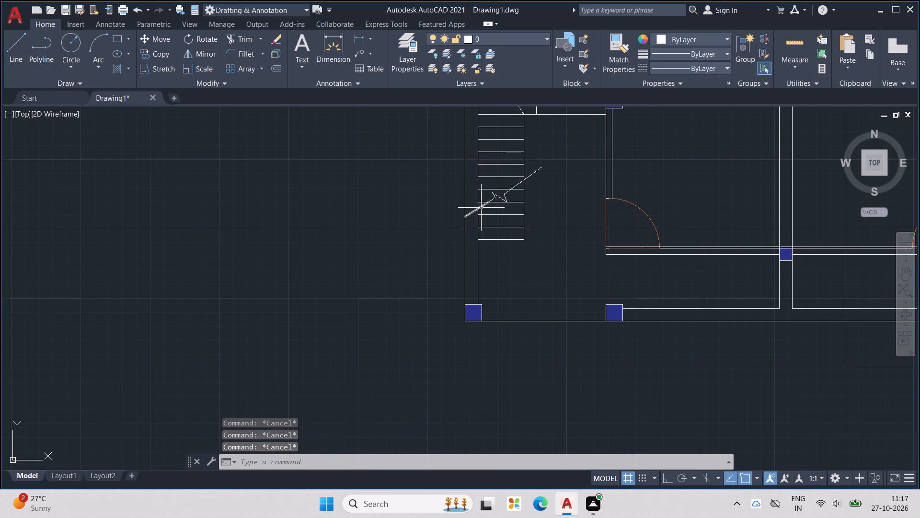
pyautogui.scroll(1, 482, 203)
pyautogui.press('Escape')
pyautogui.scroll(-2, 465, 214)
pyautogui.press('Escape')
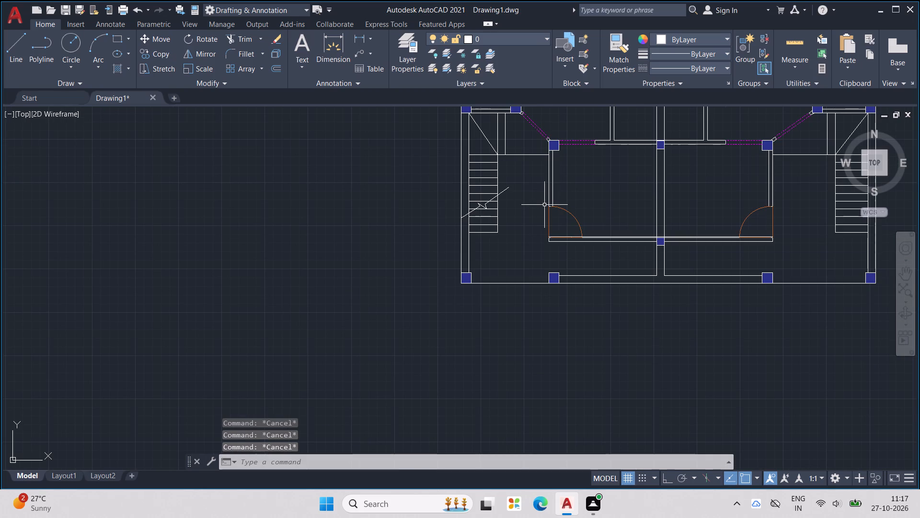
# Copy all the segments of the west stair's zigzag break line and paste them in the empty space east of the building.
pyautogui.click(504, 188)
pyautogui.scroll(6, 490, 205)
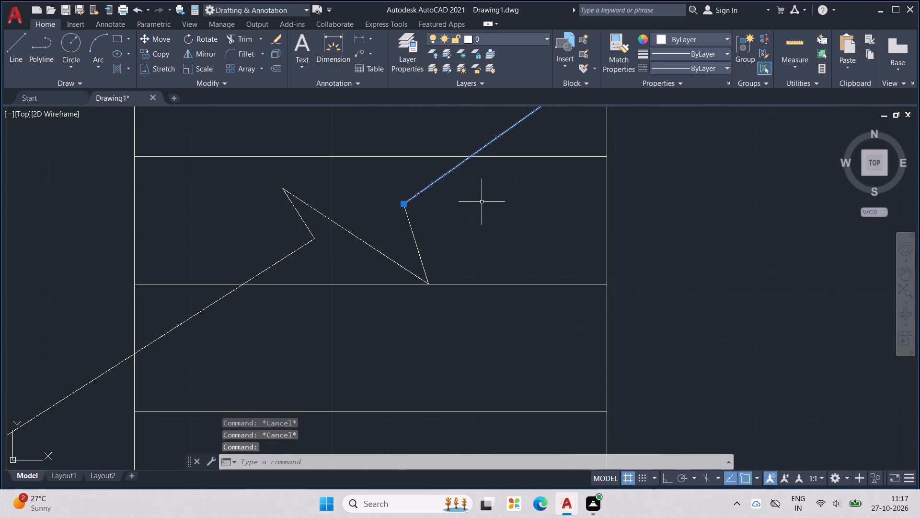
pyautogui.moveTo(472, 210); pyautogui.dragTo(271, 231)
pyautogui.moveTo(347, 207); pyautogui.dragTo(492, 177, button='middle')
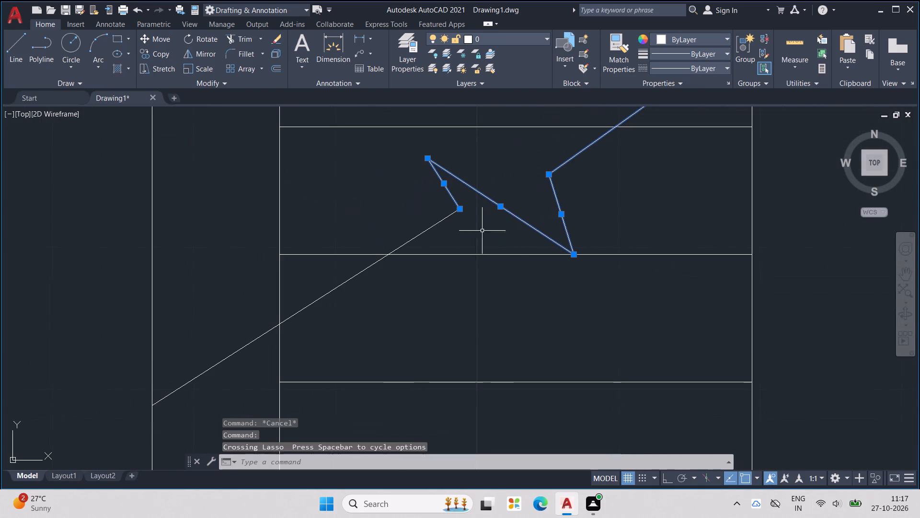
pyautogui.moveTo(456, 228); pyautogui.dragTo(405, 222)
pyautogui.moveTo(371, 294); pyautogui.dragTo(360, 279)
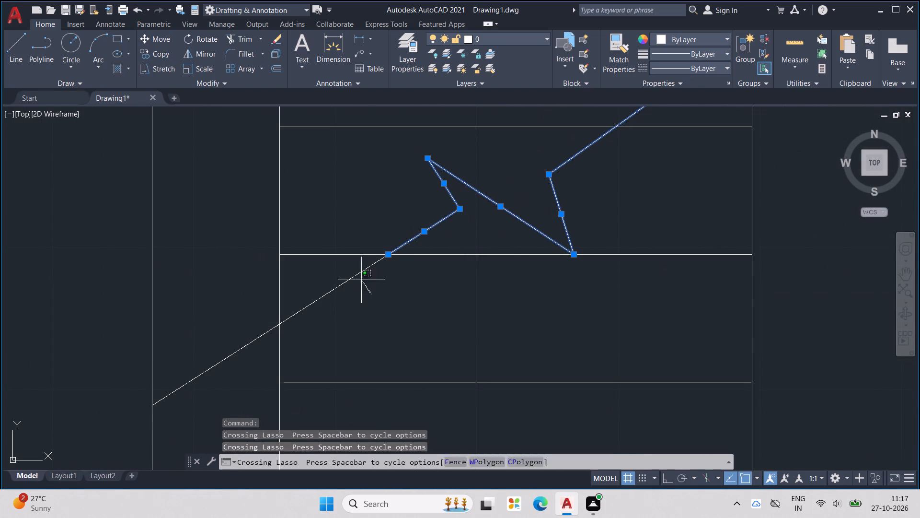
pyautogui.moveTo(360, 279); pyautogui.dragTo(342, 272)
pyautogui.scroll(-1, 344, 269)
pyautogui.moveTo(344, 269); pyautogui.dragTo(505, 210, button='middle')
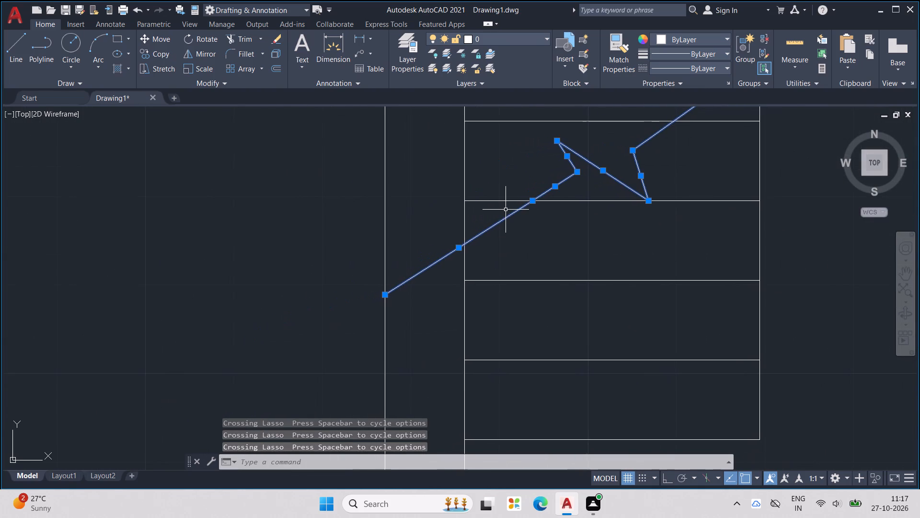
pyautogui.hotkey('ctrl', 'c')
pyautogui.hotkey('ctrl', 'v')
pyautogui.scroll(-3, 530, 238)
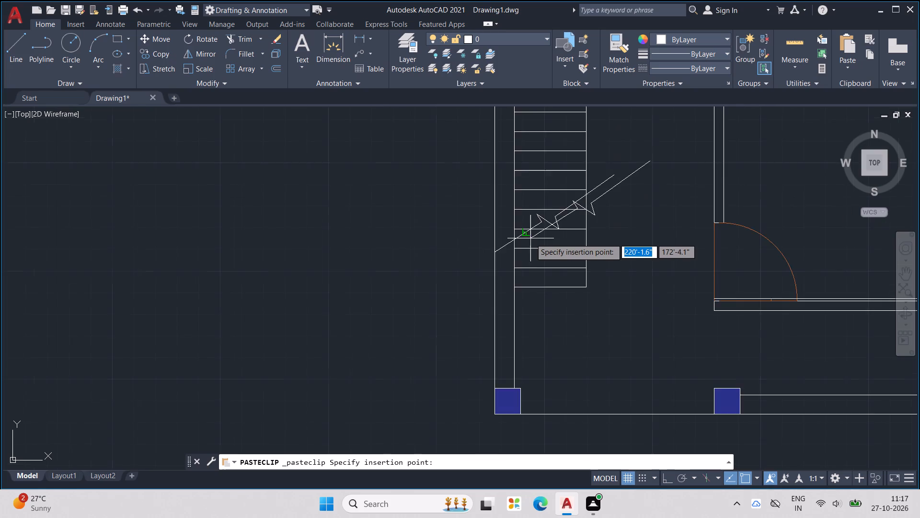
pyautogui.scroll(-2, 530, 238)
pyautogui.moveTo(528, 243); pyautogui.dragTo(266, 260, button='middle')
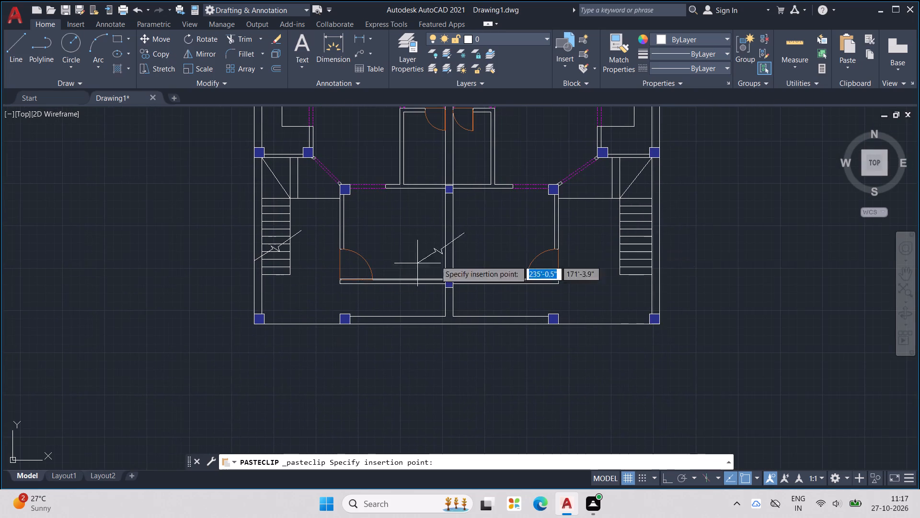
pyautogui.moveTo(728, 241); pyautogui.dragTo(612, 245, button='middle')
pyautogui.scroll(2, 595, 249)
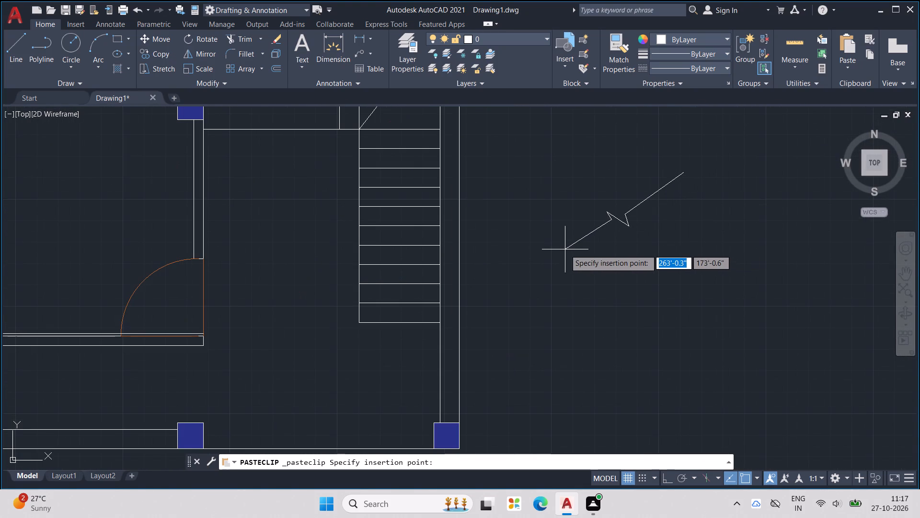
pyautogui.click(562, 282)
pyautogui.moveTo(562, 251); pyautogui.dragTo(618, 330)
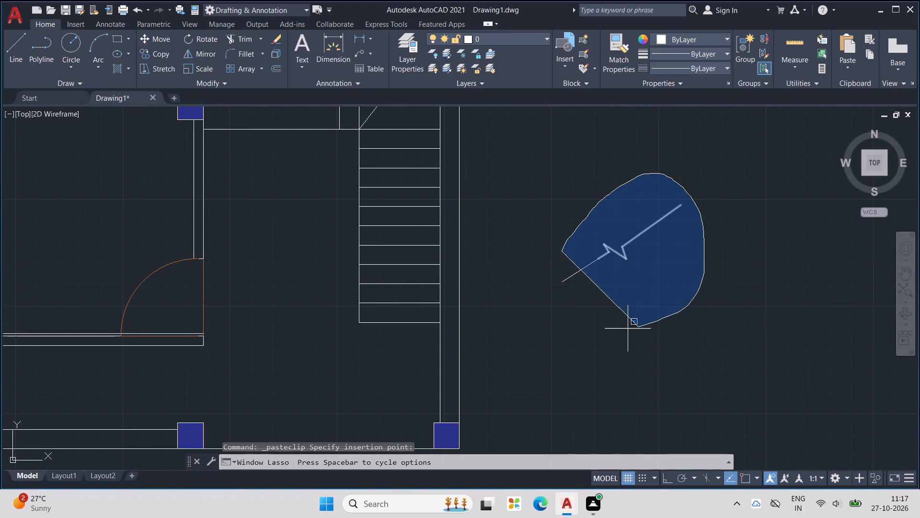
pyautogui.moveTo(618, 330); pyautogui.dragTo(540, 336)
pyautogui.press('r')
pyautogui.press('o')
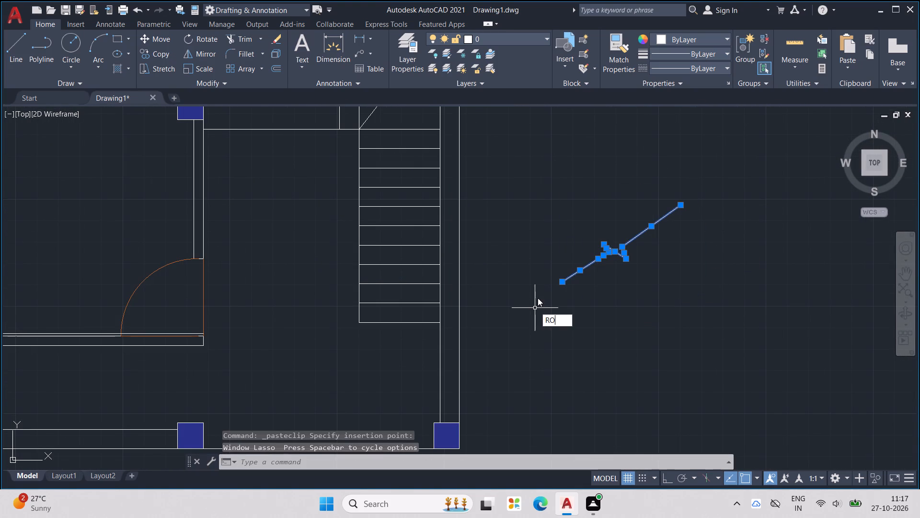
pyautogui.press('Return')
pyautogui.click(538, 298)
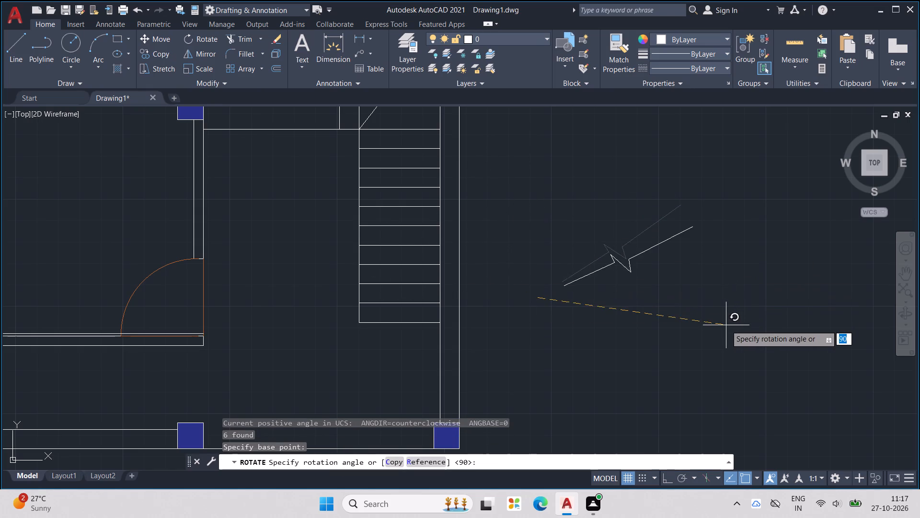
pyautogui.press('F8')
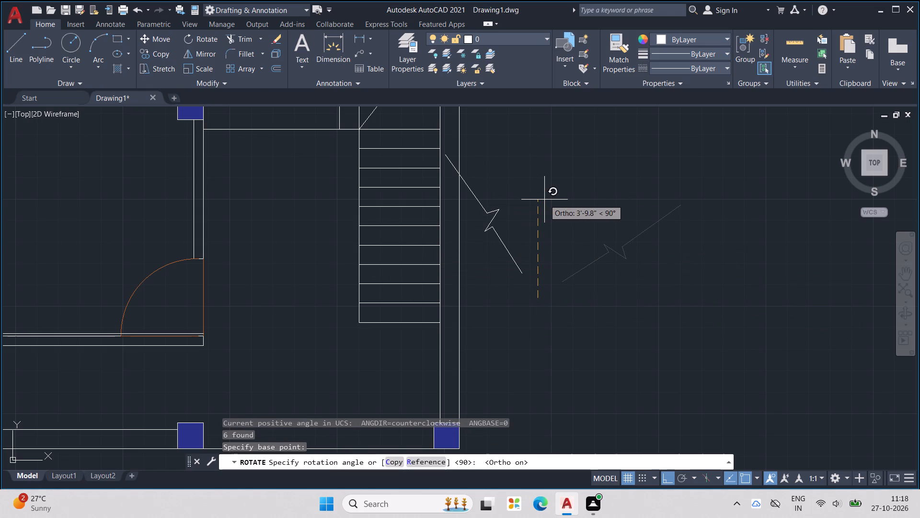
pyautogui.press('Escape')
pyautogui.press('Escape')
# Copy the break line lying outside the building and paste the duplicate farther east in empty space.
pyautogui.moveTo(538, 195); pyautogui.dragTo(548, 322)
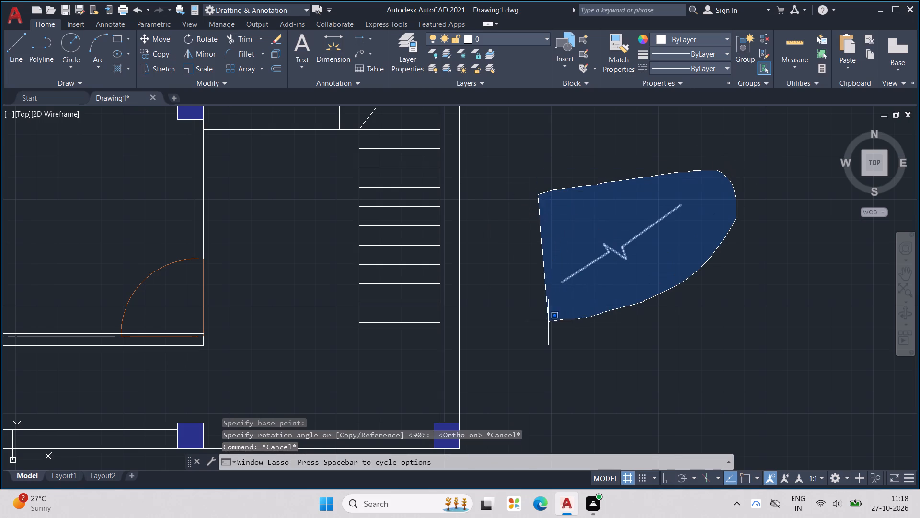
pyautogui.moveTo(548, 322); pyautogui.dragTo(546, 322)
pyautogui.hotkey('ctrl', 'c')
pyautogui.hotkey('ctrl', 'v')
pyautogui.keyDown('ctrl'); pyautogui.scroll(-1, 568, 280); pyautogui.keyUp('ctrl')
pyautogui.moveTo(568, 280); pyautogui.dragTo(473, 272, button='middle')
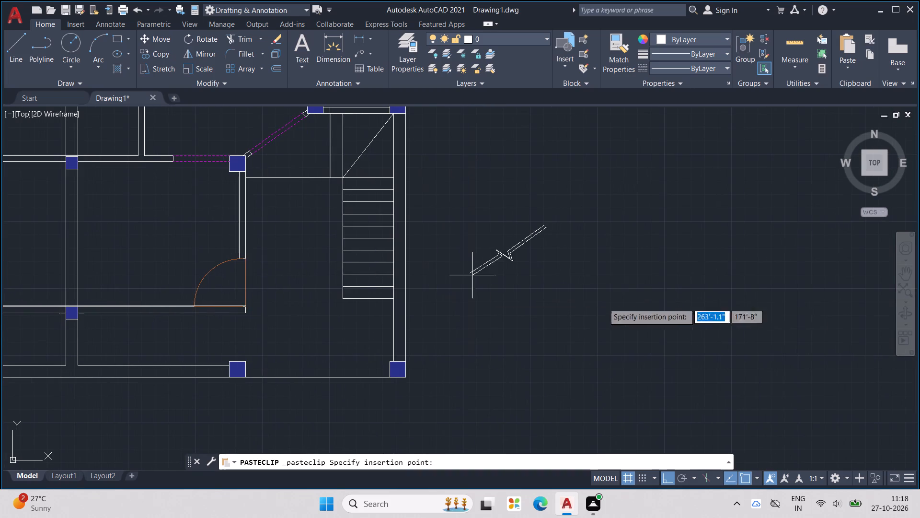
pyautogui.click(662, 305)
# Rotate the farther-east break line copy 90° counterclockwise about a point southwest of it.
pyautogui.moveTo(689, 222); pyautogui.dragTo(564, 372)
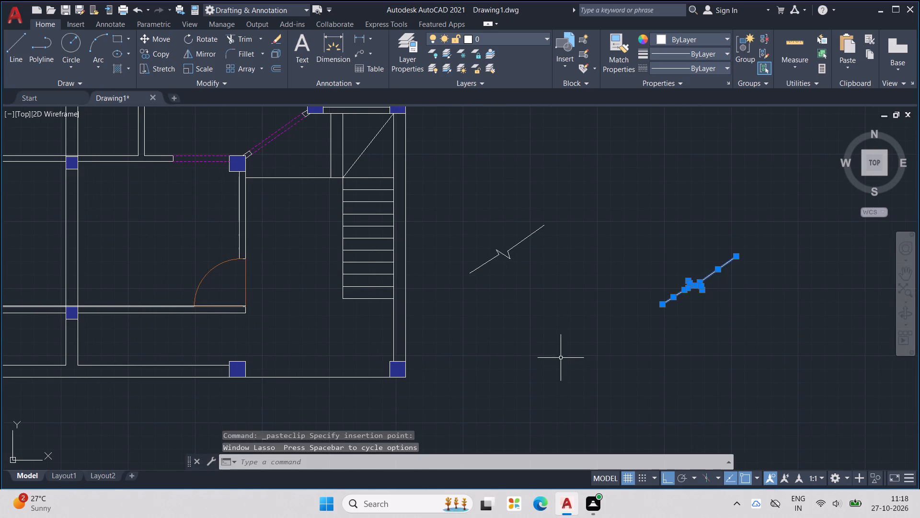
pyautogui.press('r')
pyautogui.press('o')
pyautogui.press('Return')
pyautogui.click(564, 345)
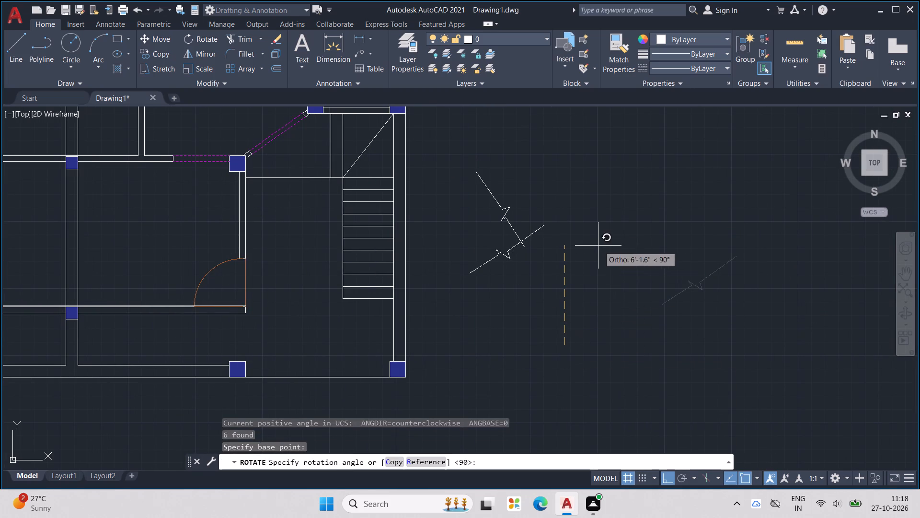
pyautogui.click(552, 210)
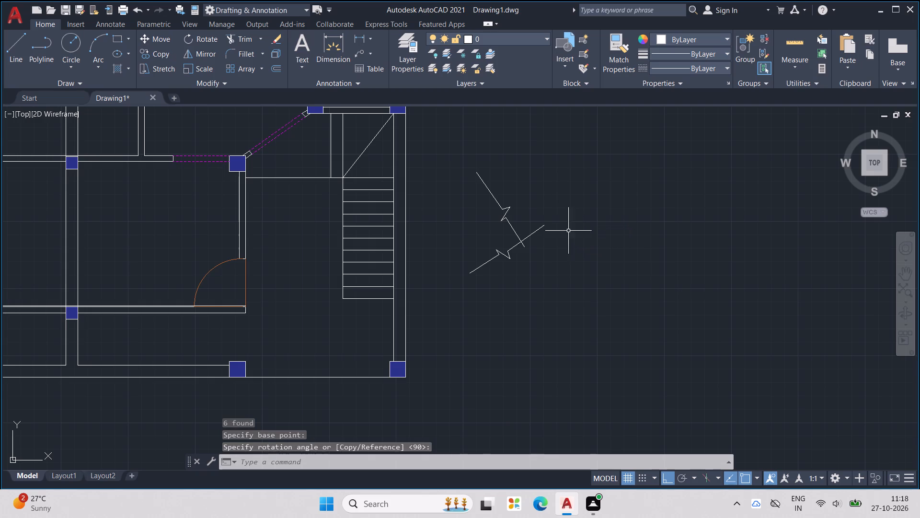
pyautogui.press('Escape')
pyautogui.press('Escape')
# Delete all segments of the unrotated break line copy that crosses the rotated one east of the building.
pyautogui.scroll(1, 524, 244)
pyautogui.moveTo(421, 263); pyautogui.dragTo(477, 301)
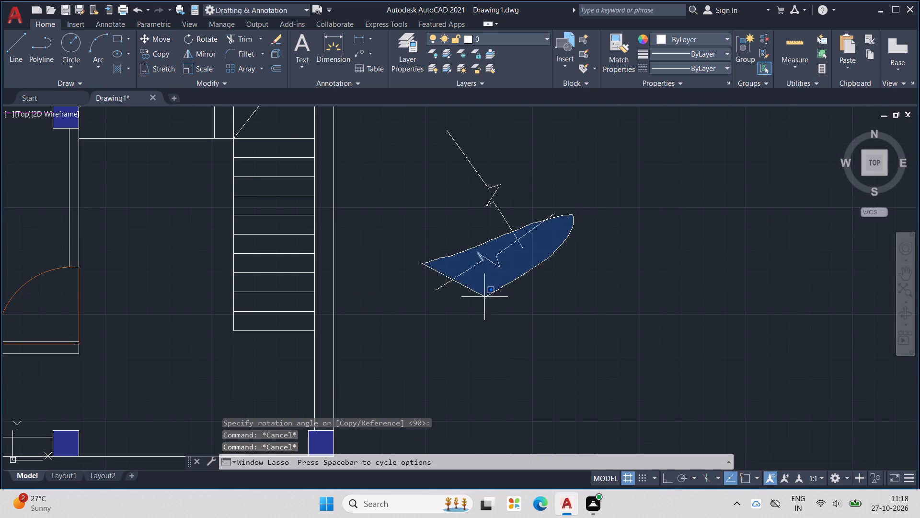
pyautogui.moveTo(477, 301); pyautogui.dragTo(414, 325)
pyautogui.scroll(2, 549, 233)
pyautogui.moveTo(512, 211); pyautogui.dragTo(518, 272)
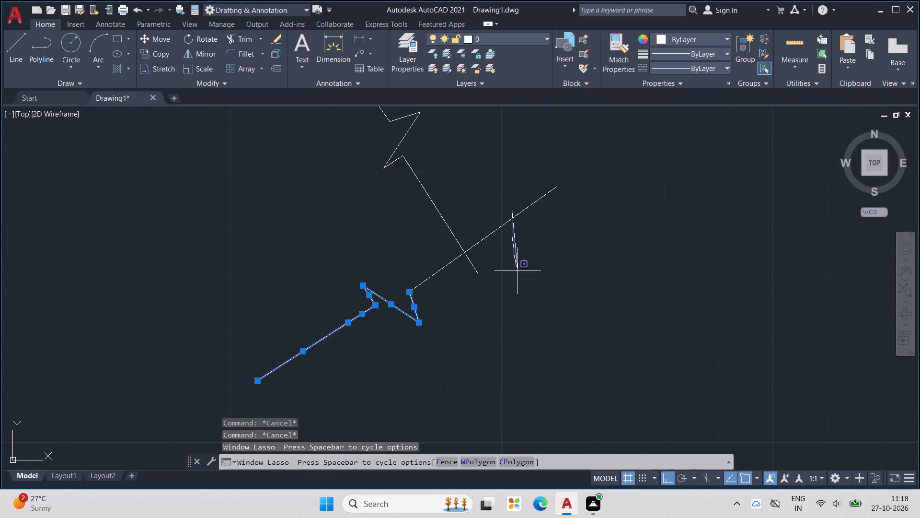
pyautogui.moveTo(518, 272); pyautogui.dragTo(519, 276)
pyautogui.moveTo(517, 259); pyautogui.dragTo(509, 203)
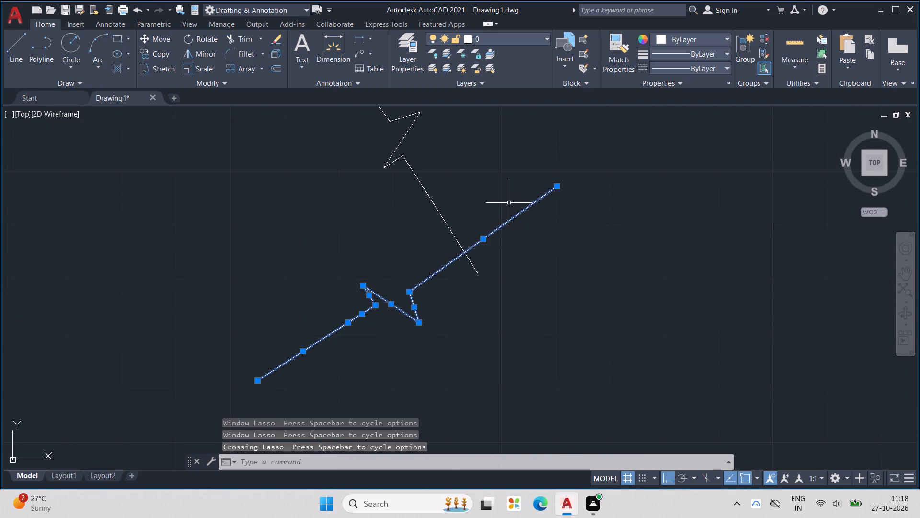
pyautogui.press('Delete')
pyautogui.press('Escape')
pyautogui.press('Escape')
pyautogui.scroll(-3, 509, 203)
pyautogui.press('Escape')
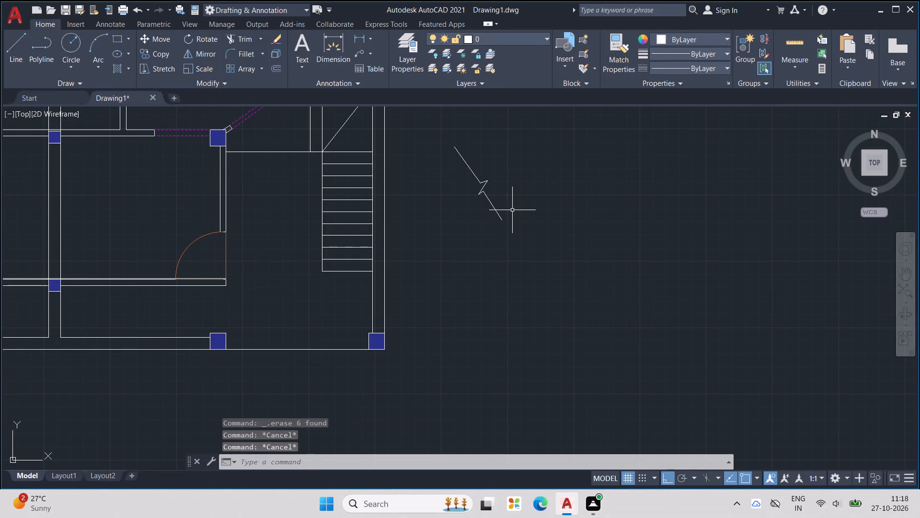
pyautogui.press('Escape')
pyautogui.click(420, 98)
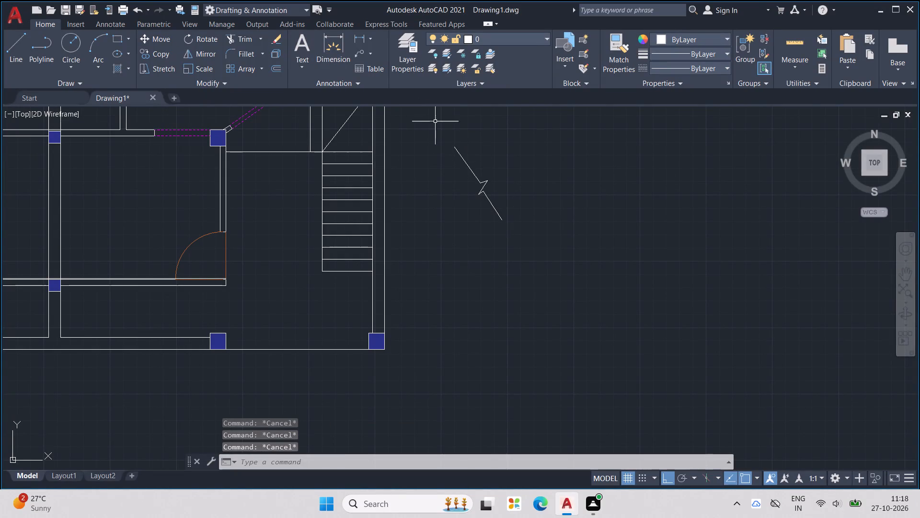
pyautogui.press('Escape')
# Copy the rotated break line and paste the duplicate just south of it, outside the east wall.
pyautogui.moveTo(437, 127); pyautogui.dragTo(454, 255)
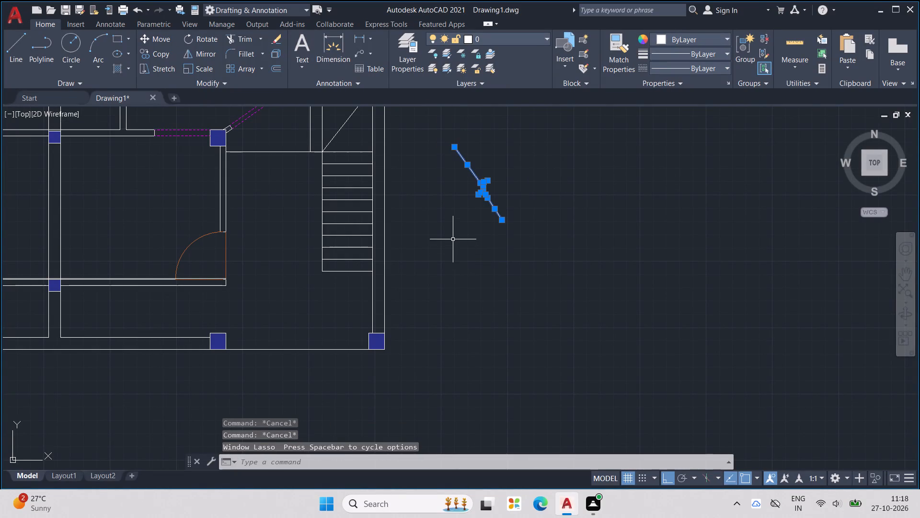
pyautogui.hotkey('ctrl', 'c')
pyautogui.hotkey('ctrl', 'v')
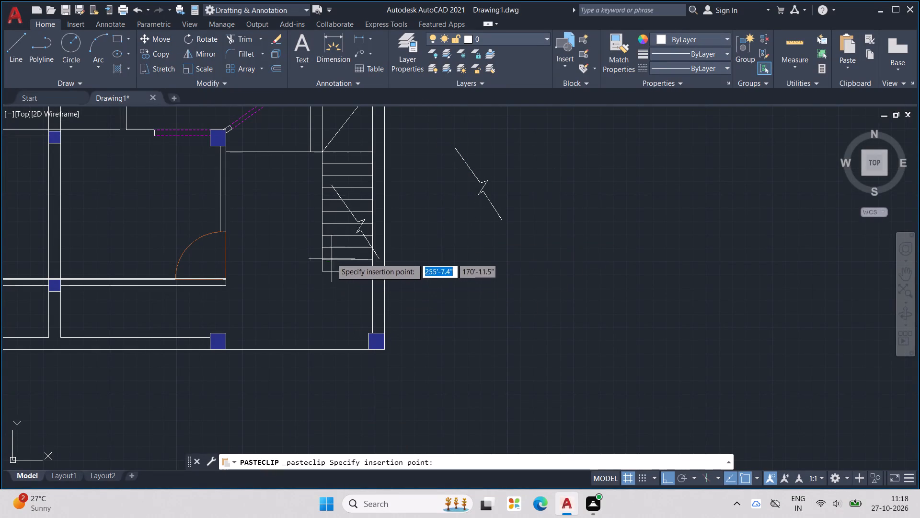
pyautogui.scroll(2, 322, 262)
pyautogui.moveTo(325, 283); pyautogui.dragTo(325, 283, button='middle')
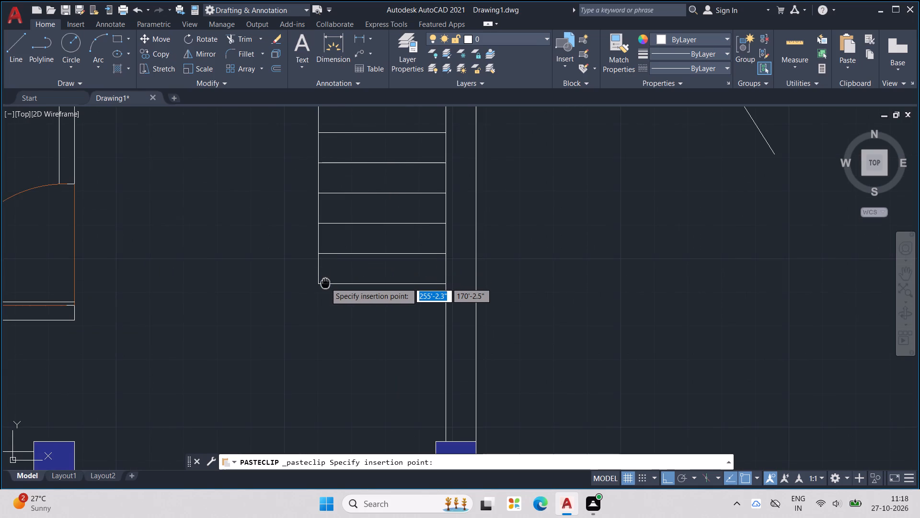
pyautogui.moveTo(325, 283); pyautogui.dragTo(301, 332, button='middle')
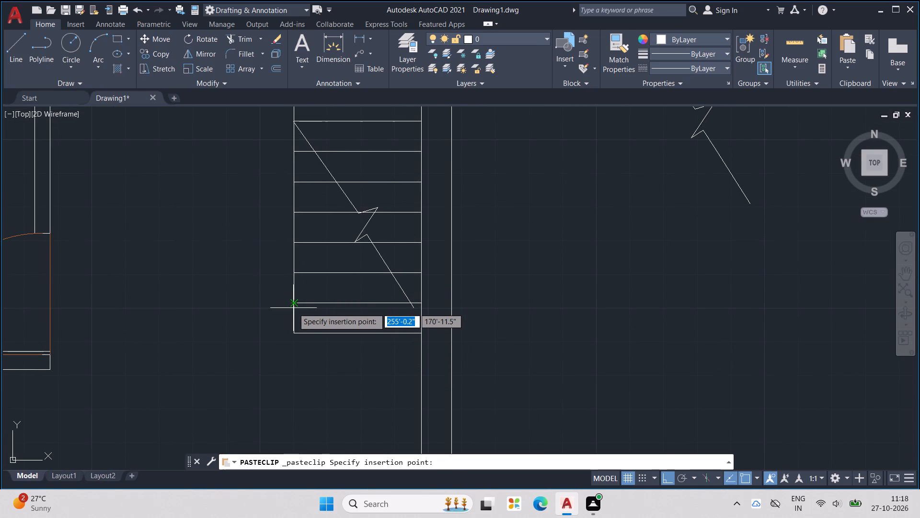
pyautogui.click(641, 375)
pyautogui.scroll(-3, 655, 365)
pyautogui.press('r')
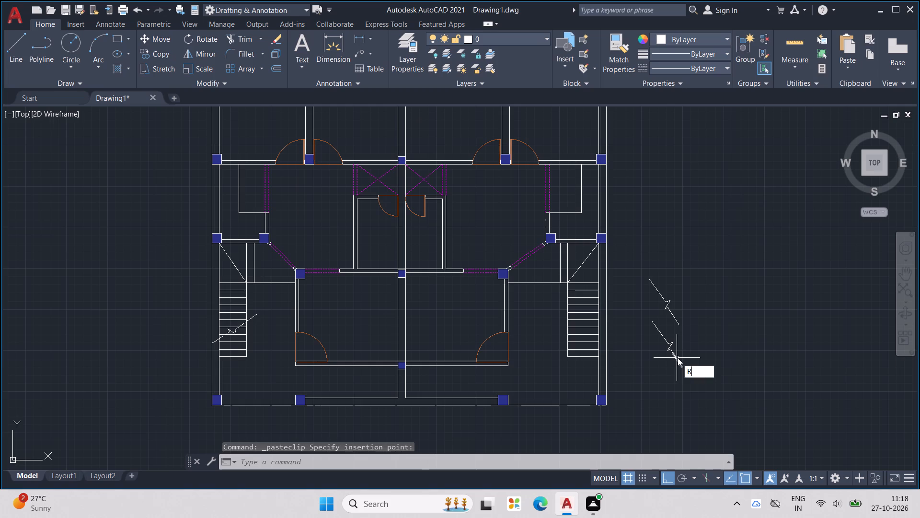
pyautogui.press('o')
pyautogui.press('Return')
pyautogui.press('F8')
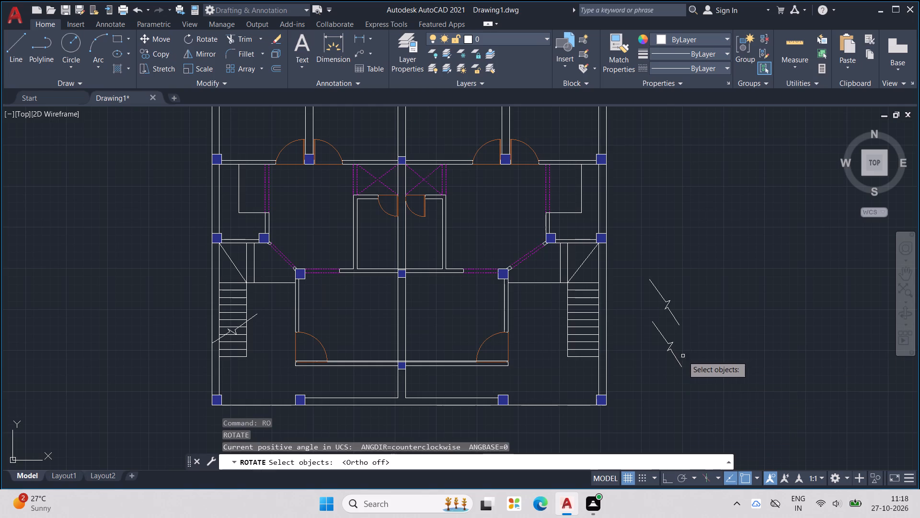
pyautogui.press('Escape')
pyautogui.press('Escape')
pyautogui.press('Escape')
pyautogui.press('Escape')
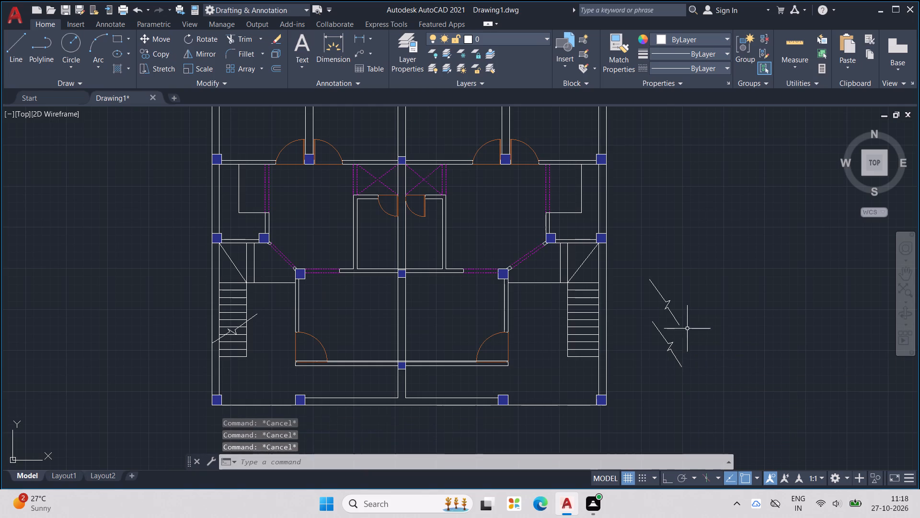
# Rotate the southern break line copy counterclockwise freehand, with ortho off, to a shallower slope descending southeast.
pyautogui.scroll(1, 687, 313)
pyautogui.moveTo(619, 324); pyautogui.dragTo(634, 420)
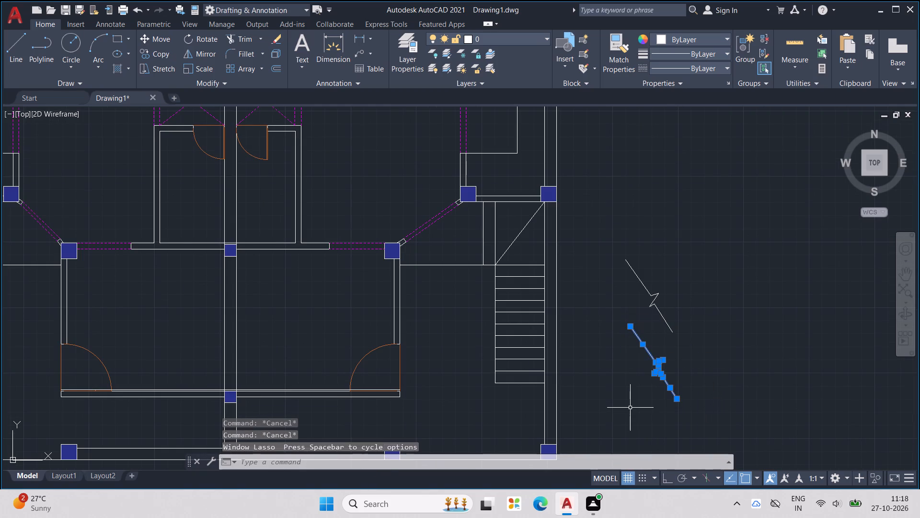
pyautogui.press('r')
pyautogui.press('o')
pyautogui.press('Return')
pyautogui.click(632, 404)
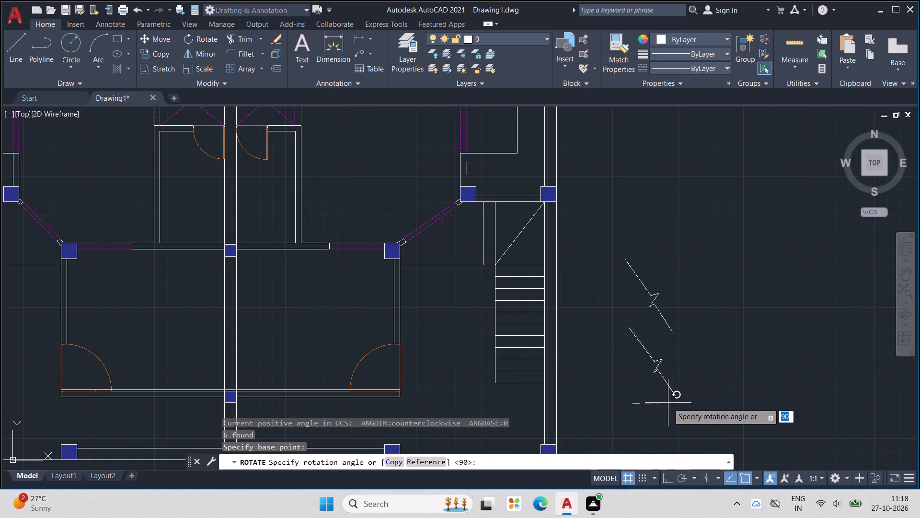
pyautogui.click(702, 380)
pyautogui.press('Escape')
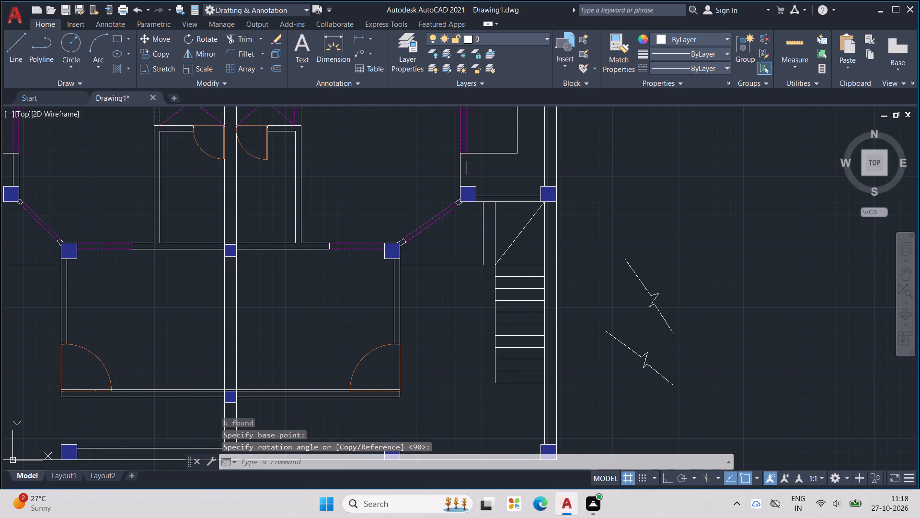
# Copy the southern, shallower break line and paste the duplicate across the east stair's treads, mirroring the west stair's break line.
pyautogui.moveTo(608, 328); pyautogui.dragTo(632, 399)
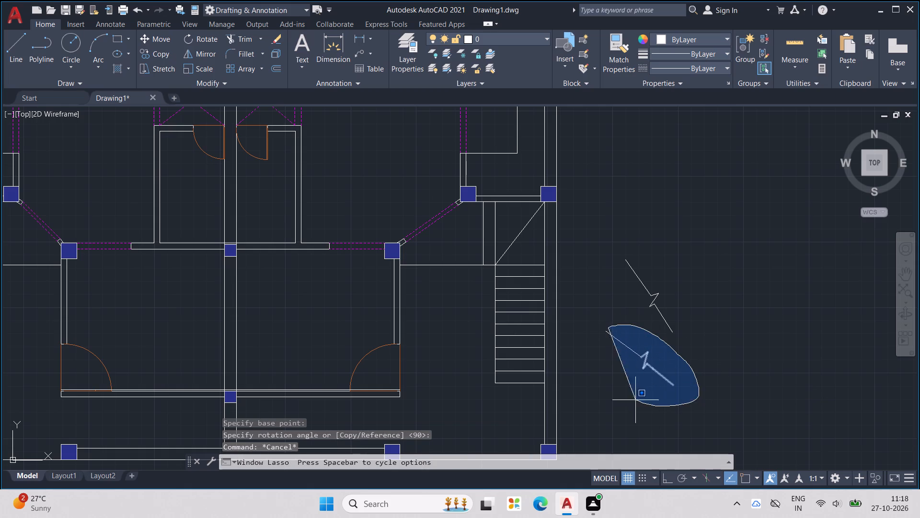
pyautogui.moveTo(632, 399); pyautogui.dragTo(594, 317)
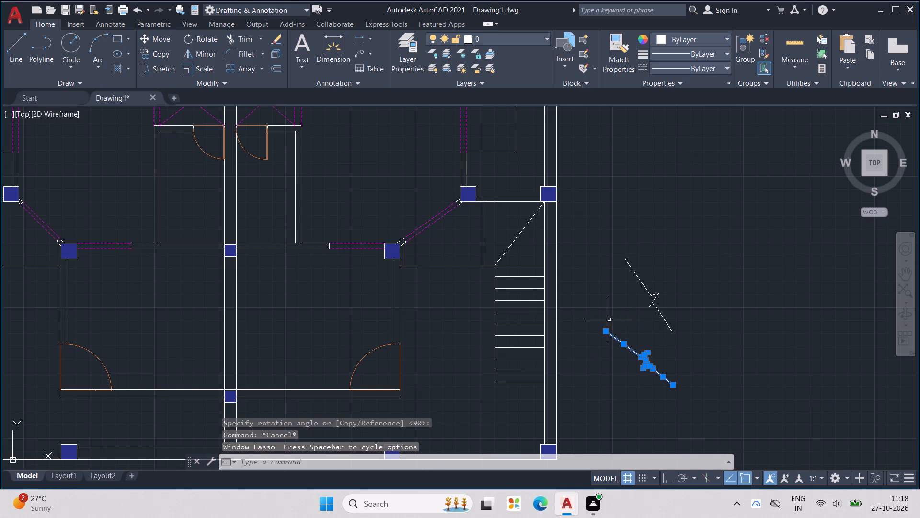
pyautogui.hotkey('ctrl', 'c')
pyautogui.hotkey('ctrl', 'v')
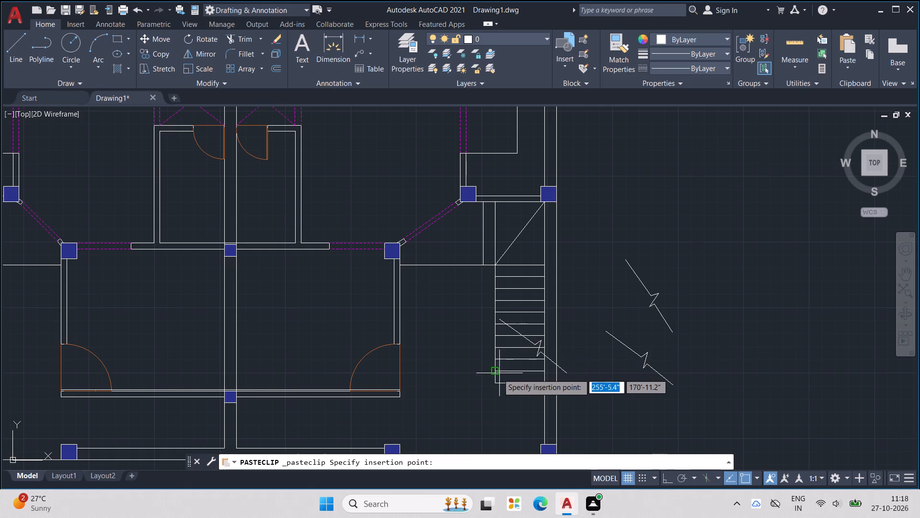
pyautogui.scroll(2, 495, 374)
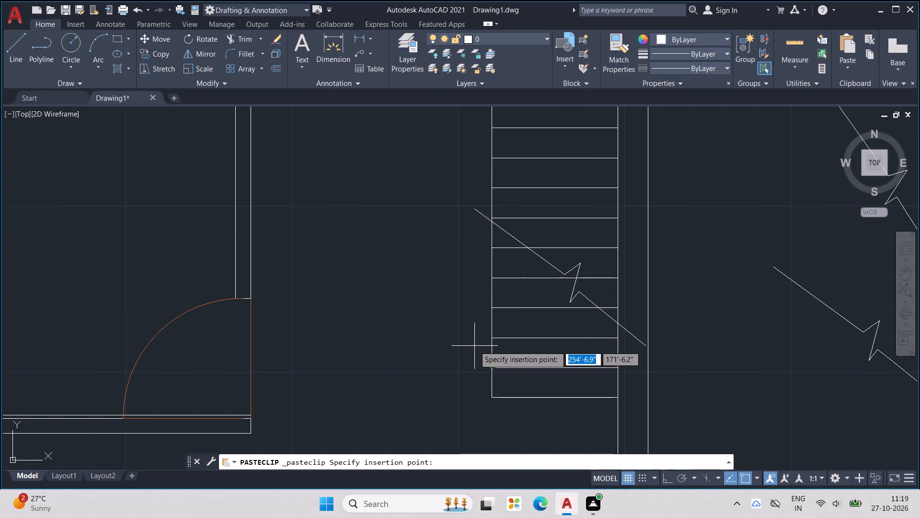
pyautogui.click(476, 347)
# Delete the two spare break lines left outside the east wall.
pyautogui.scroll(-3, 495, 350)
pyautogui.click(589, 341)
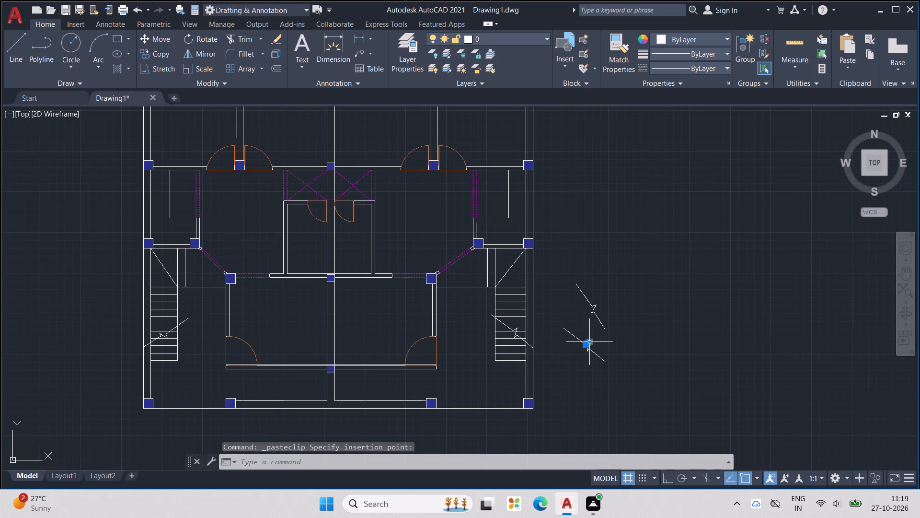
pyautogui.moveTo(664, 281); pyautogui.dragTo(581, 385)
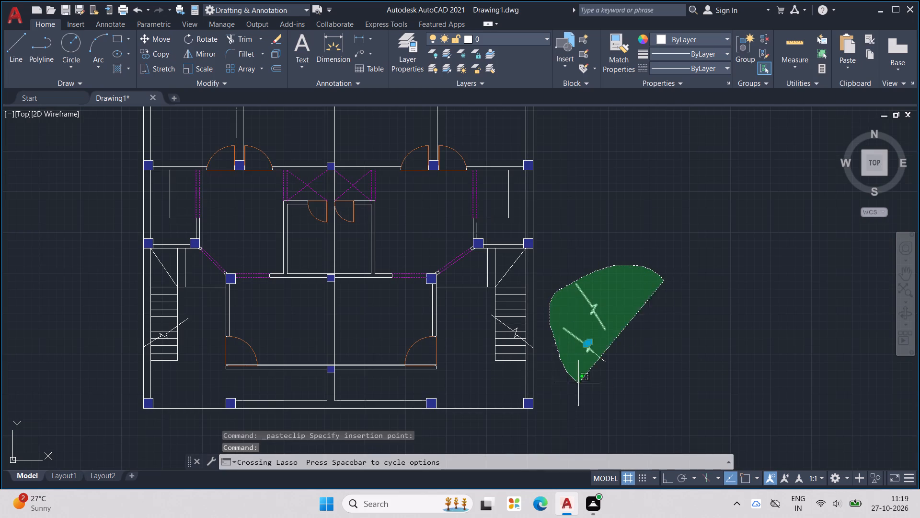
pyautogui.moveTo(581, 385); pyautogui.dragTo(676, 388)
pyautogui.press('Delete')
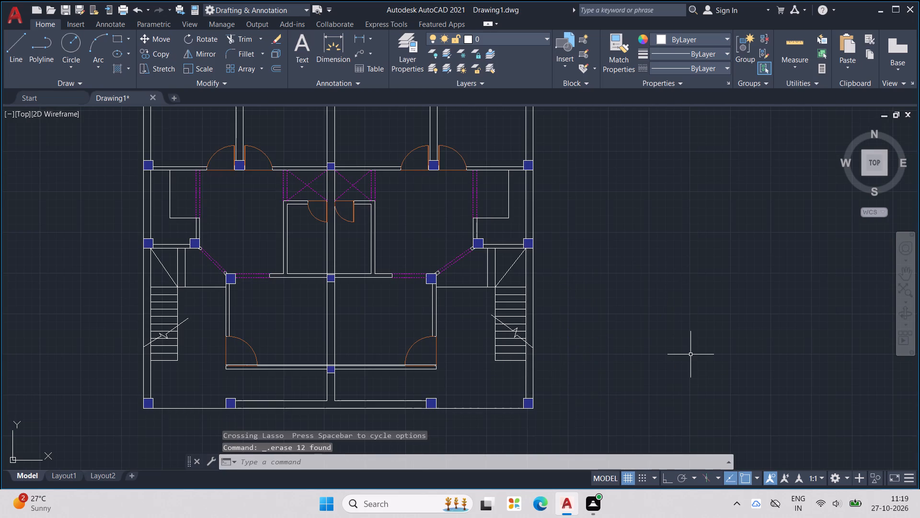
# Draw a short line across the wall thickness north of the west X-marked magenta opening, between the bedroom door and central column.
pyautogui.scroll(-3, 690, 354)
pyautogui.scroll(2, 629, 322)
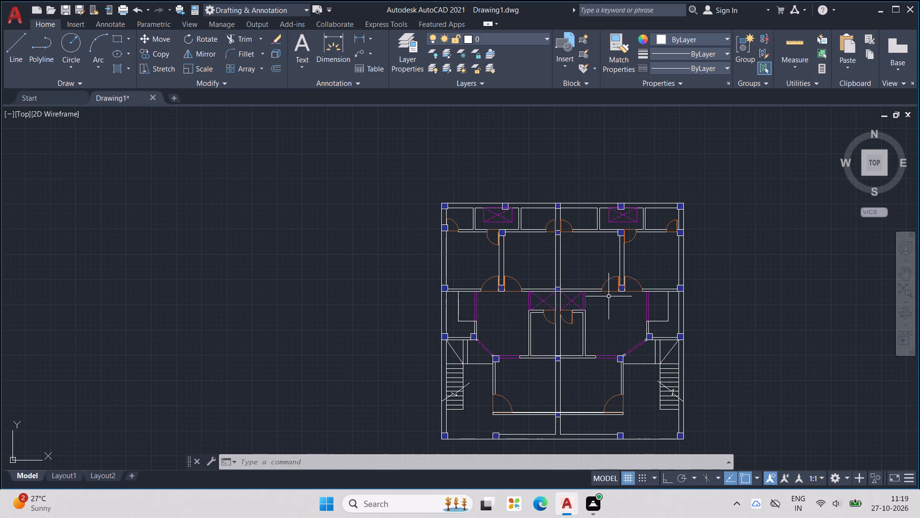
pyautogui.scroll(1, 469, 229)
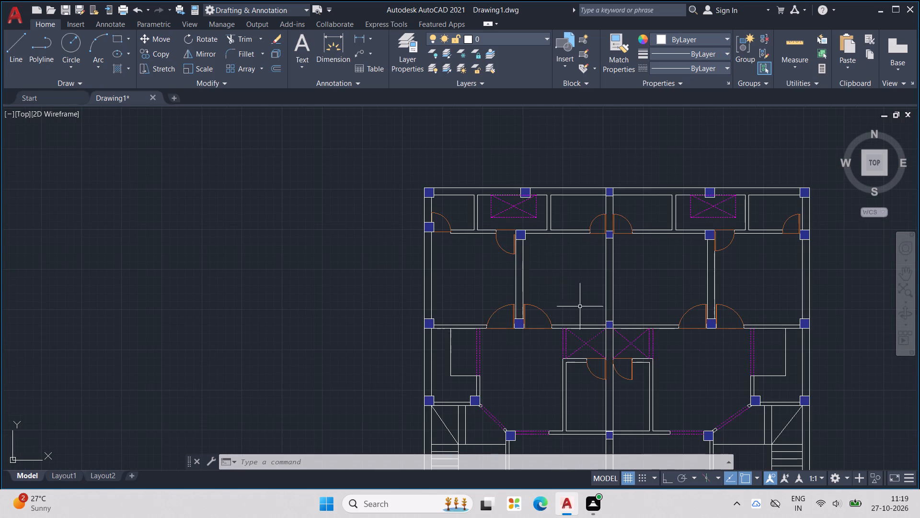
pyautogui.scroll(2, 618, 338)
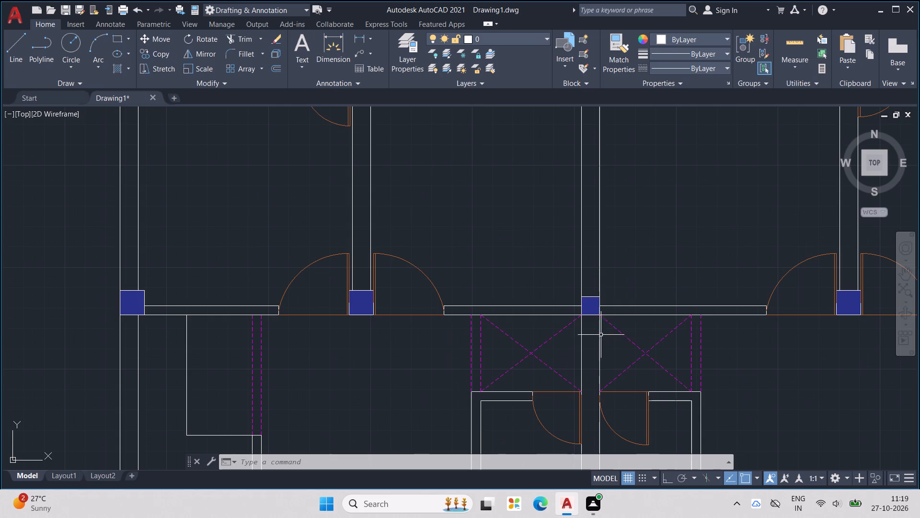
pyautogui.moveTo(601, 335); pyautogui.dragTo(511, 286, button='middle')
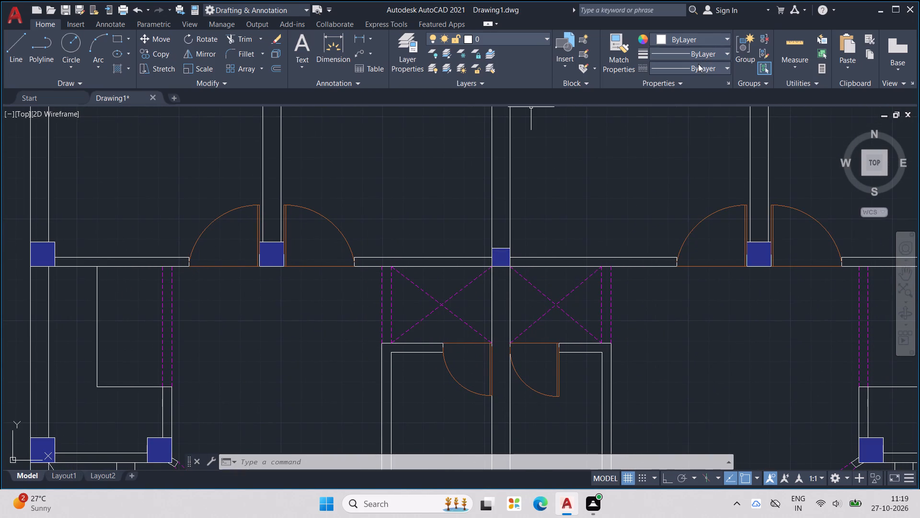
pyautogui.press('l')
pyautogui.press('Return')
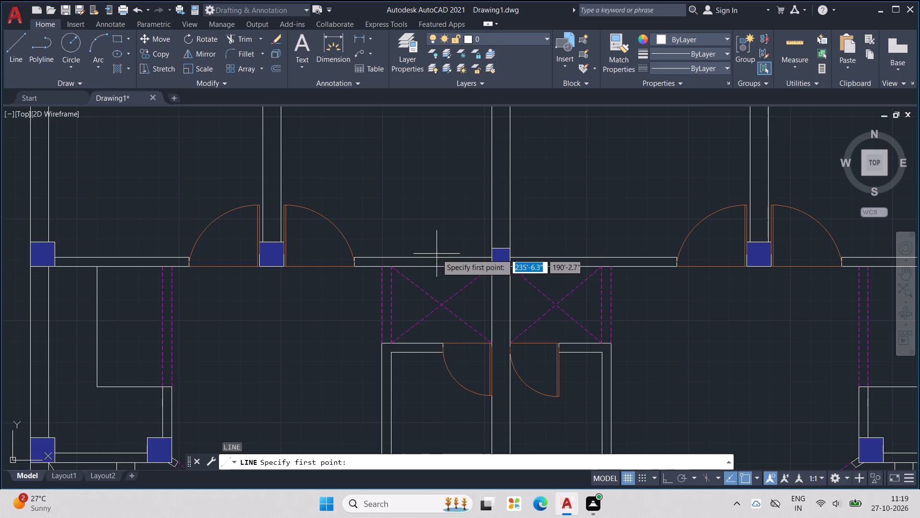
pyautogui.moveTo(438, 253); pyautogui.dragTo(464, 244, button='middle')
pyautogui.scroll(2, 450, 246)
pyautogui.click(452, 251)
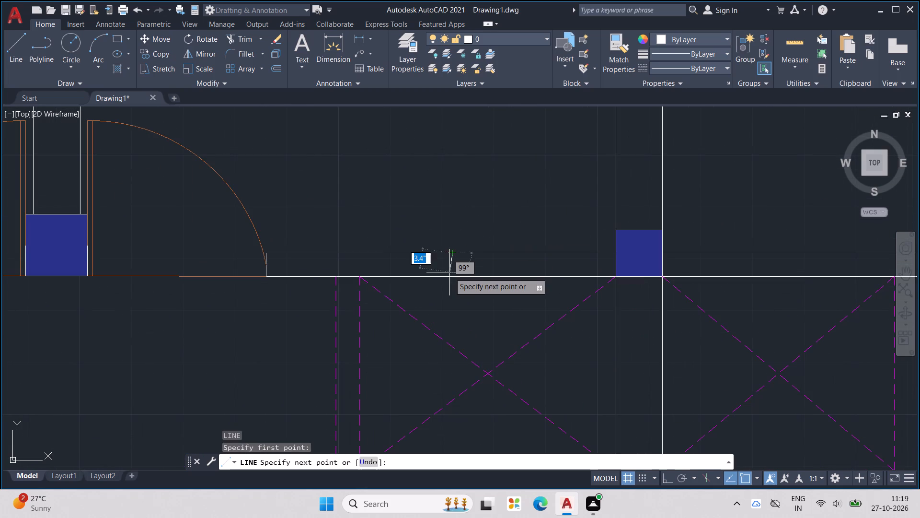
pyautogui.click(449, 275)
pyautogui.press('Escape')
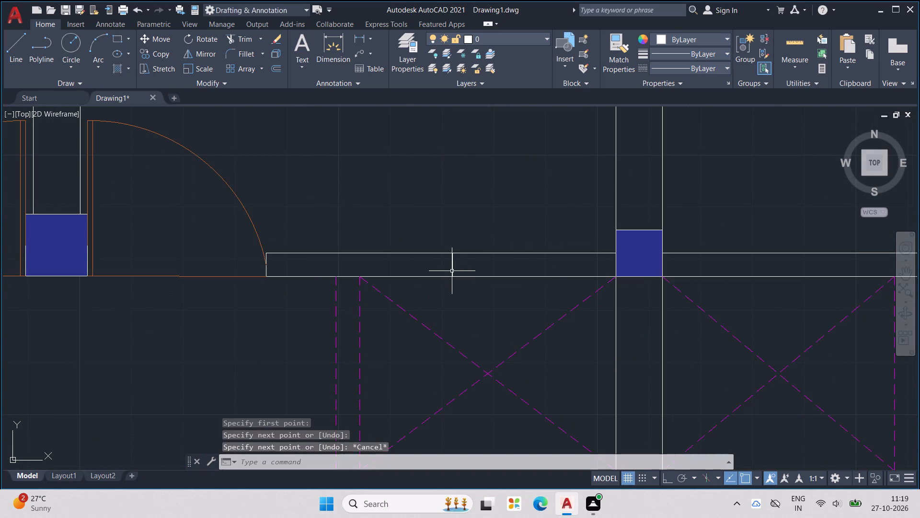
pyautogui.press('Escape')
pyautogui.press('Escape')
pyautogui.press('Escape')
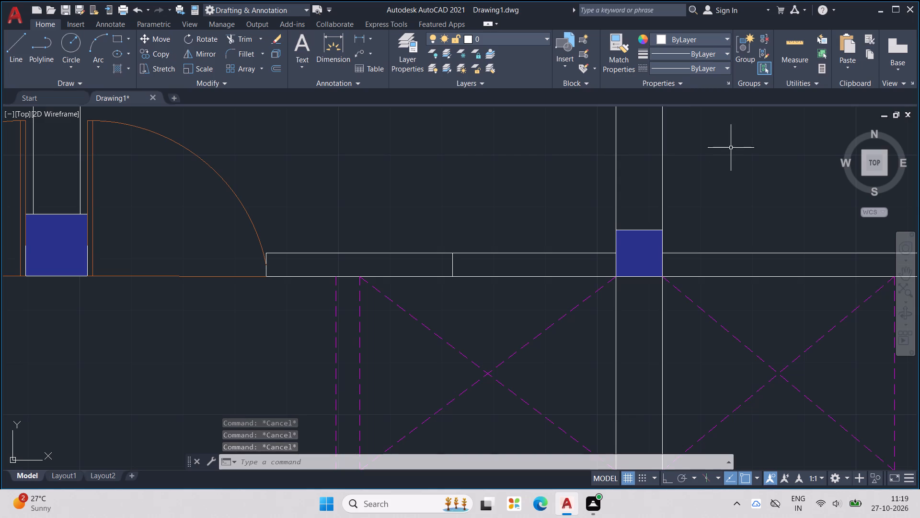
# Draw a horizontal line inside the wall from the short cross line's midpoint east to the central column's face.
pyautogui.press('l')
pyautogui.press('Return')
pyautogui.scroll(1, 500, 252)
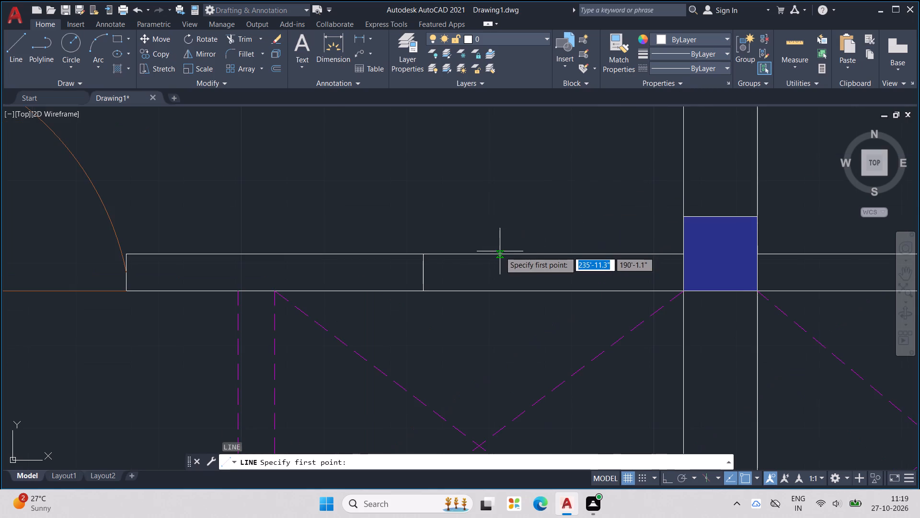
pyautogui.click(422, 275)
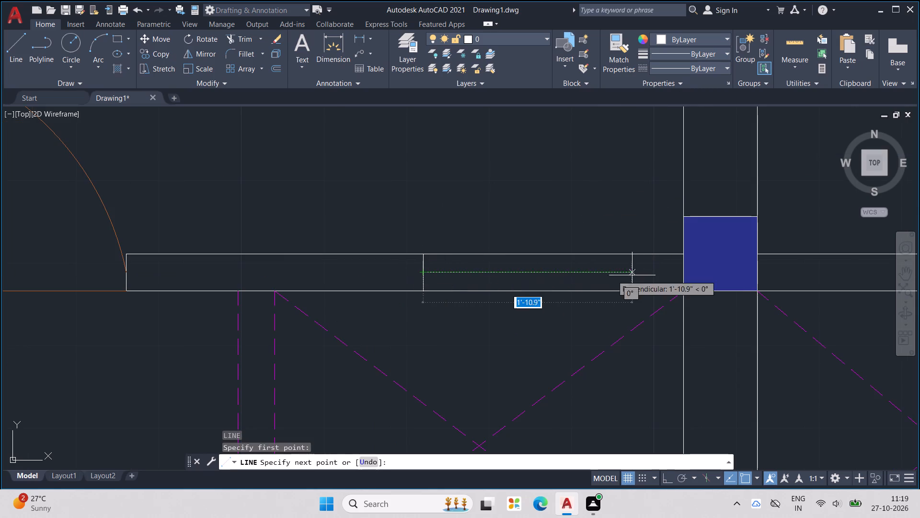
pyautogui.click(686, 271)
pyautogui.press('Escape')
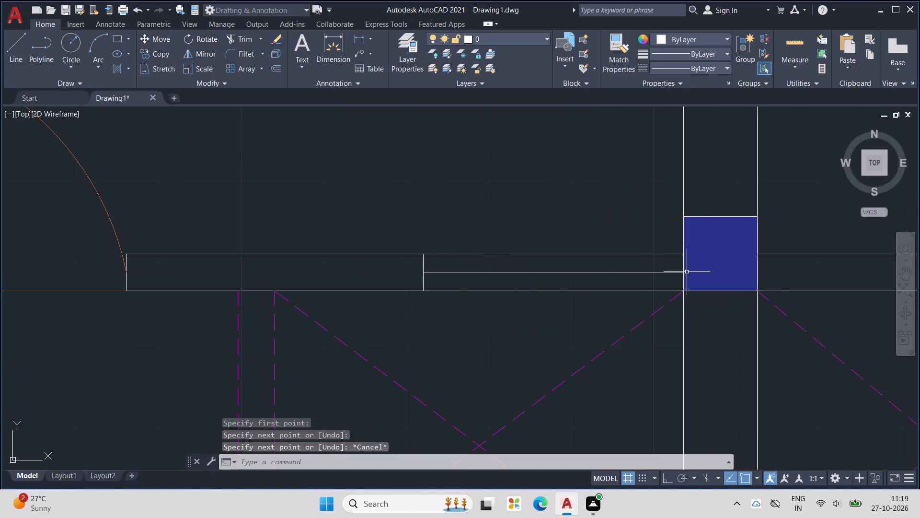
pyautogui.press('Escape')
# Offset the wall's horizontal centre line by 1" to both its north and south sides.
pyautogui.write('OFF')
pyautogui.press('Return')
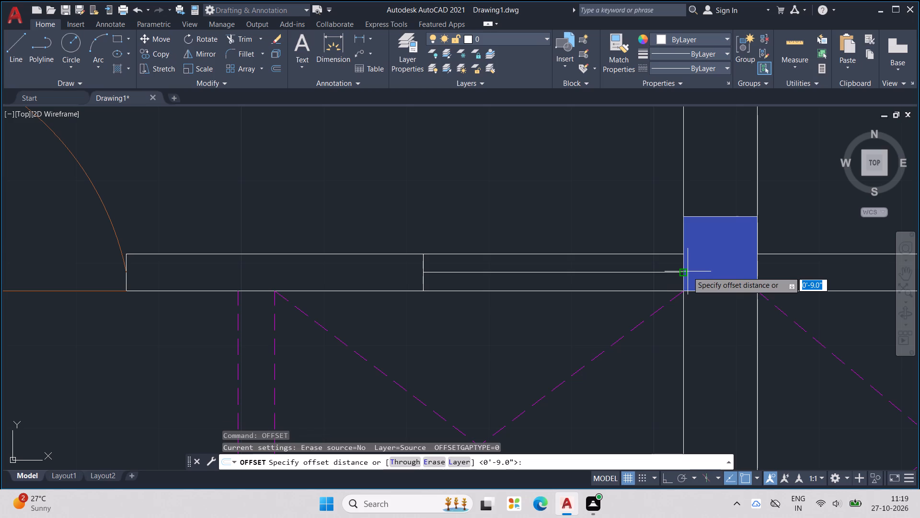
pyautogui.write('1"')
pyautogui.press('Return')
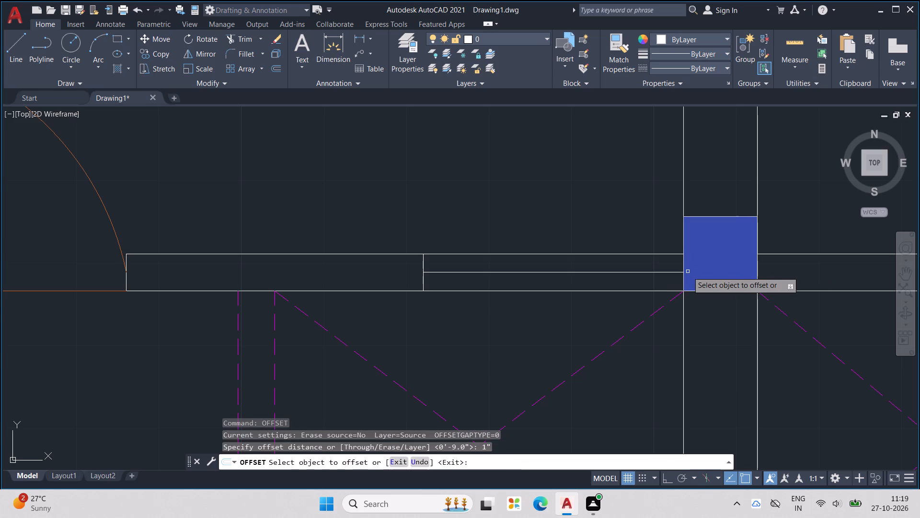
pyautogui.click(647, 273)
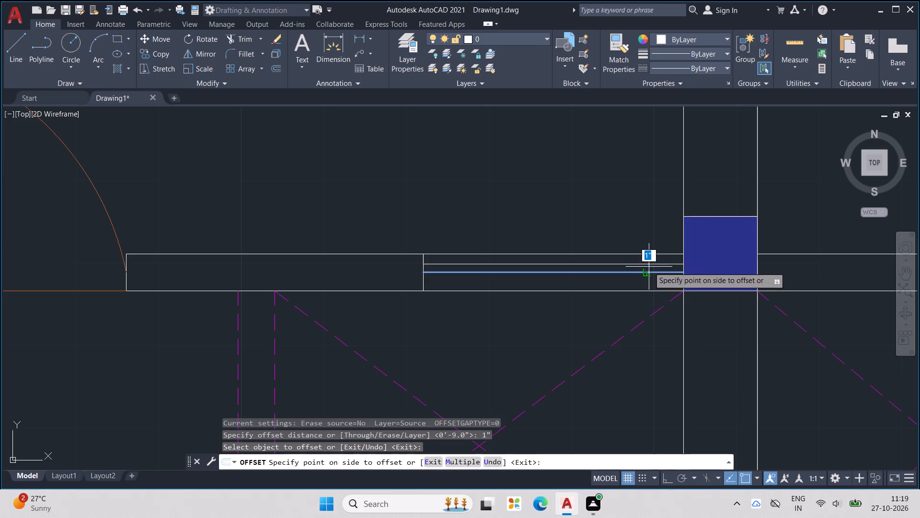
pyautogui.click(650, 262)
pyautogui.click(648, 272)
pyautogui.click(646, 283)
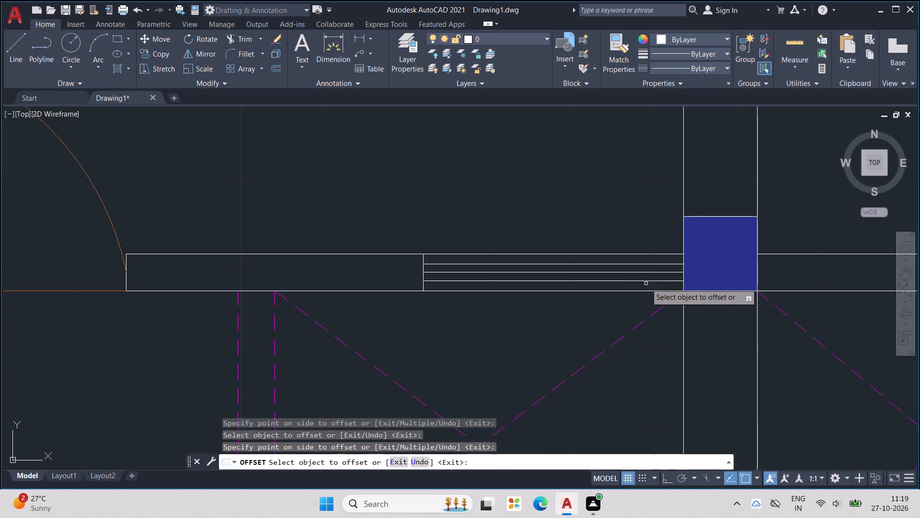
pyautogui.press('Escape')
pyautogui.press('Escape')
pyautogui.press('Escape')
pyautogui.press('Escape')
pyautogui.press('Escape')
# Change the three parallel window lines and the short end line to the index colour Blue.
pyautogui.moveTo(402, 258); pyautogui.dragTo(430, 260)
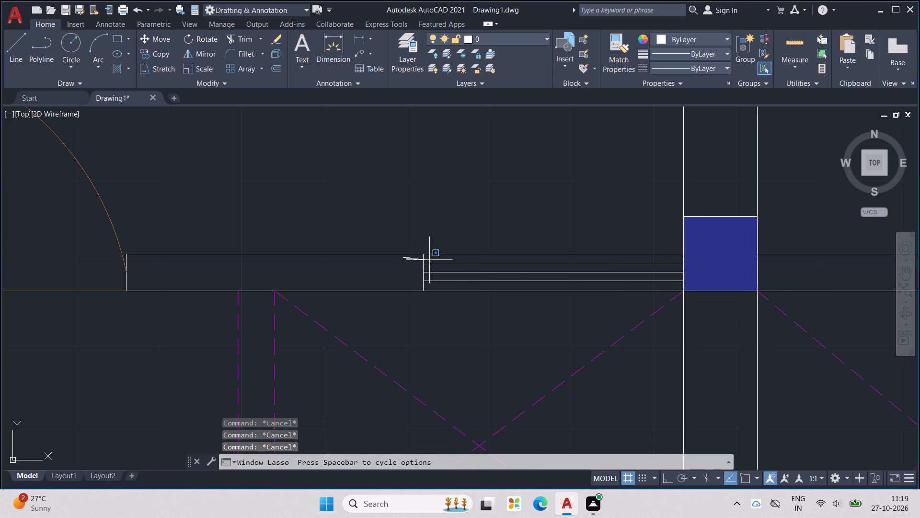
pyautogui.moveTo(430, 260); pyautogui.dragTo(411, 289)
pyautogui.moveTo(408, 281); pyautogui.dragTo(410, 285)
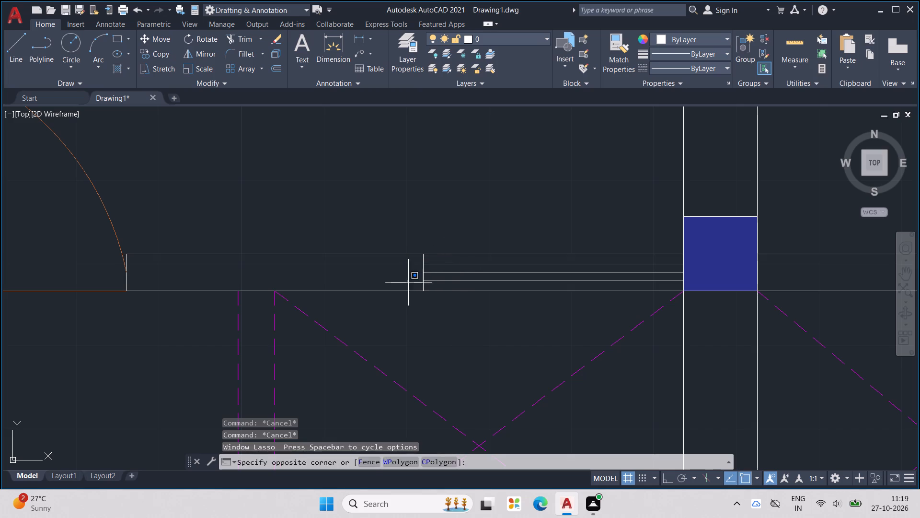
pyautogui.moveTo(410, 285); pyautogui.dragTo(416, 260)
pyautogui.moveTo(462, 271); pyautogui.dragTo(540, 272)
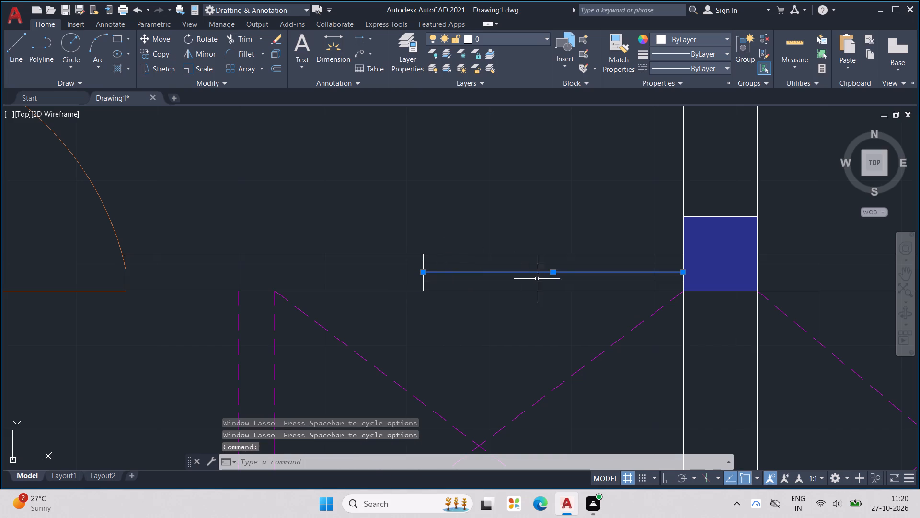
pyautogui.click(534, 281)
pyautogui.click(532, 263)
pyautogui.scroll(3, 417, 270)
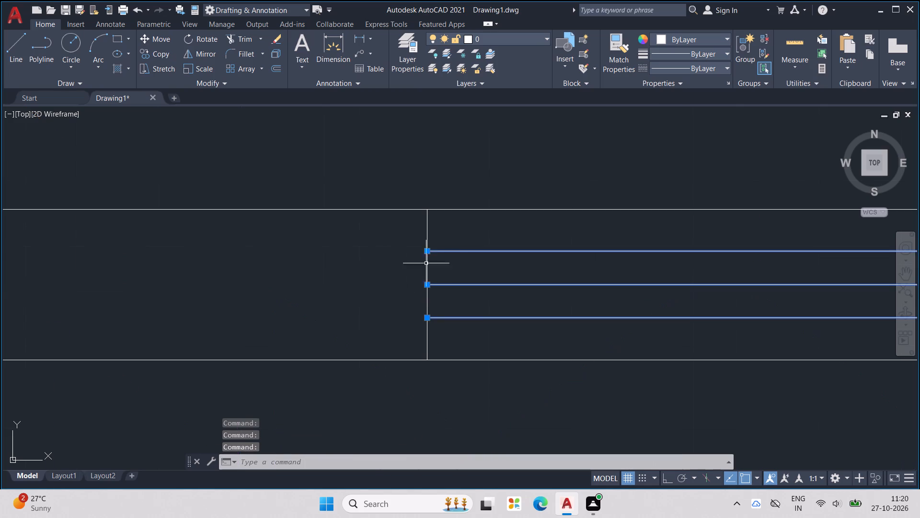
pyautogui.moveTo(443, 245); pyautogui.dragTo(389, 244)
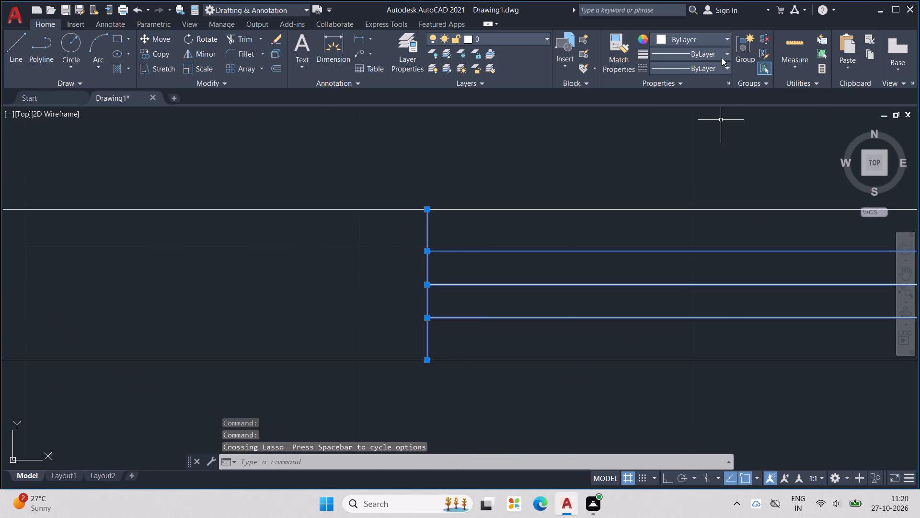
pyautogui.click(710, 36)
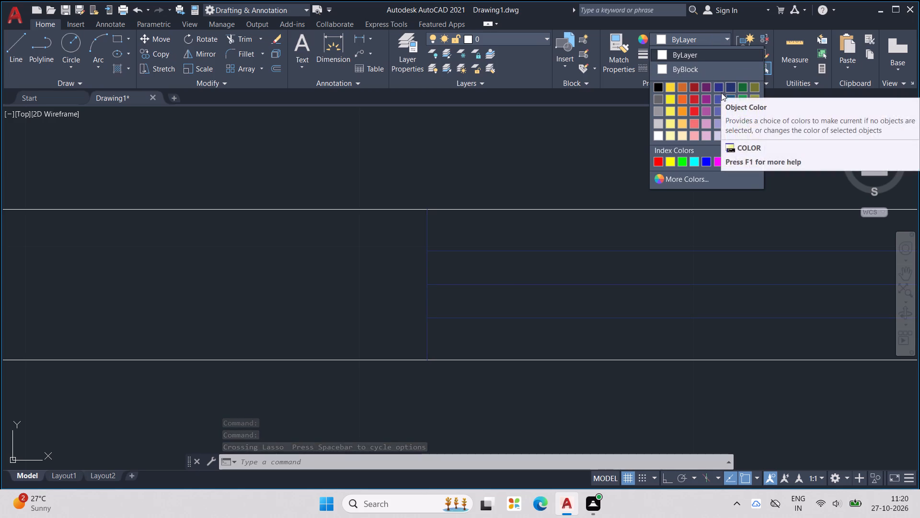
pyautogui.click(704, 159)
pyautogui.press('Escape')
pyautogui.press('Escape')
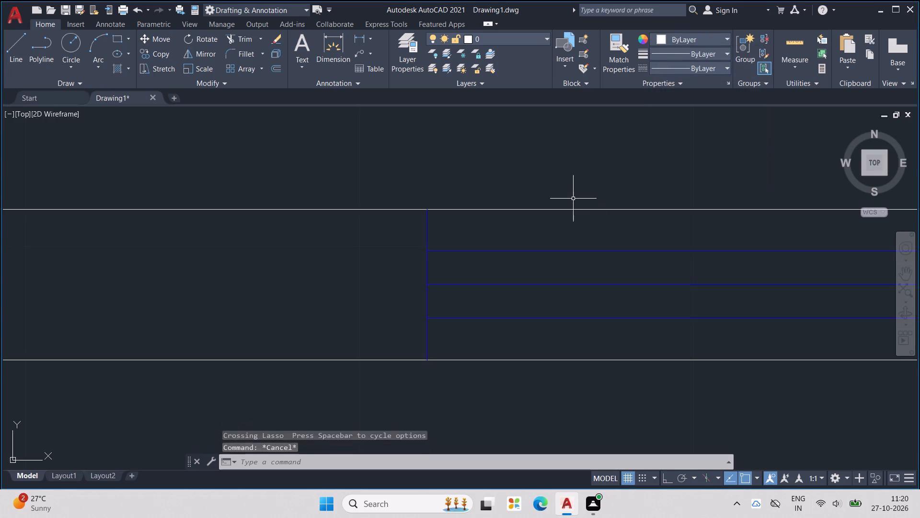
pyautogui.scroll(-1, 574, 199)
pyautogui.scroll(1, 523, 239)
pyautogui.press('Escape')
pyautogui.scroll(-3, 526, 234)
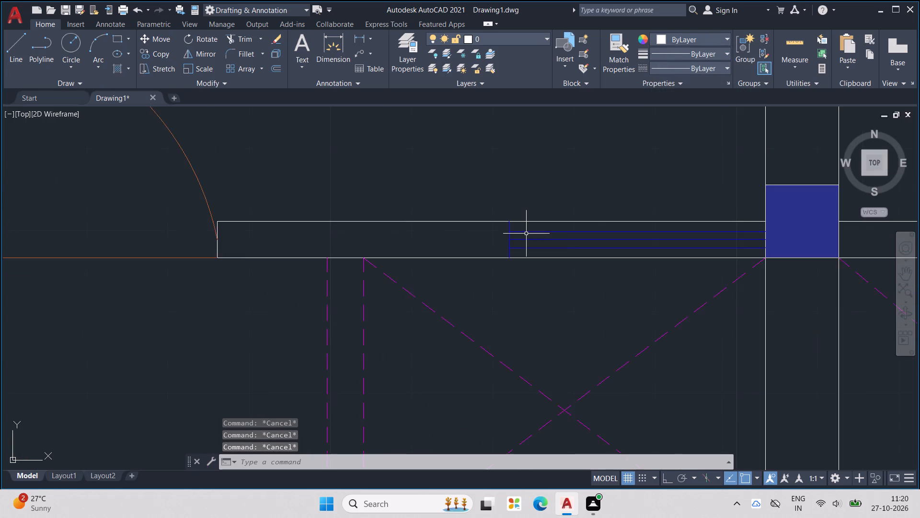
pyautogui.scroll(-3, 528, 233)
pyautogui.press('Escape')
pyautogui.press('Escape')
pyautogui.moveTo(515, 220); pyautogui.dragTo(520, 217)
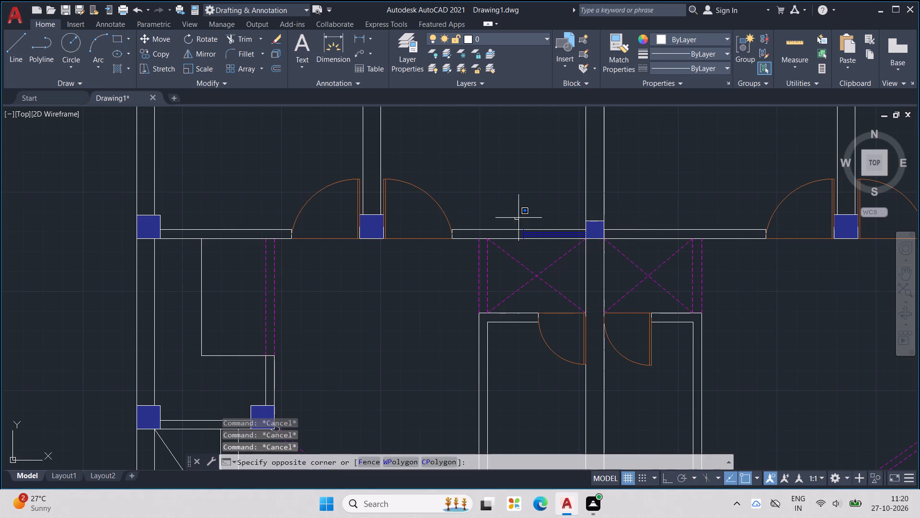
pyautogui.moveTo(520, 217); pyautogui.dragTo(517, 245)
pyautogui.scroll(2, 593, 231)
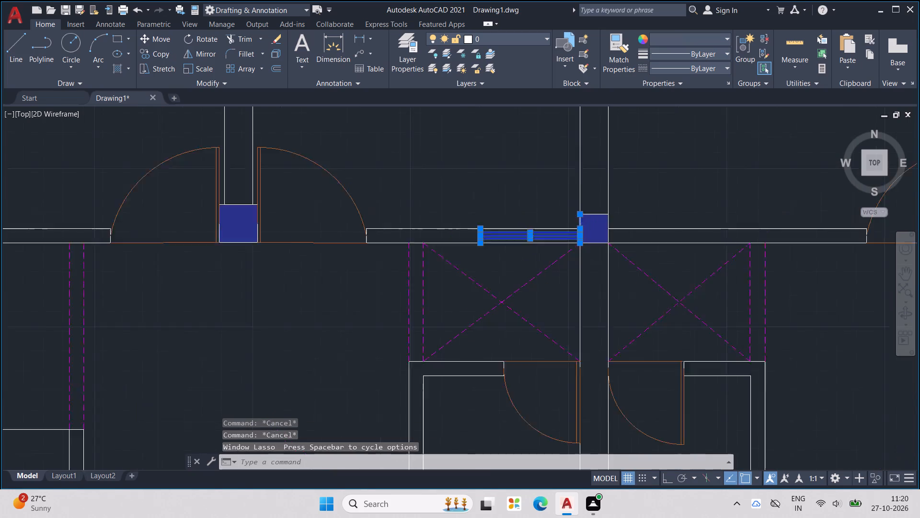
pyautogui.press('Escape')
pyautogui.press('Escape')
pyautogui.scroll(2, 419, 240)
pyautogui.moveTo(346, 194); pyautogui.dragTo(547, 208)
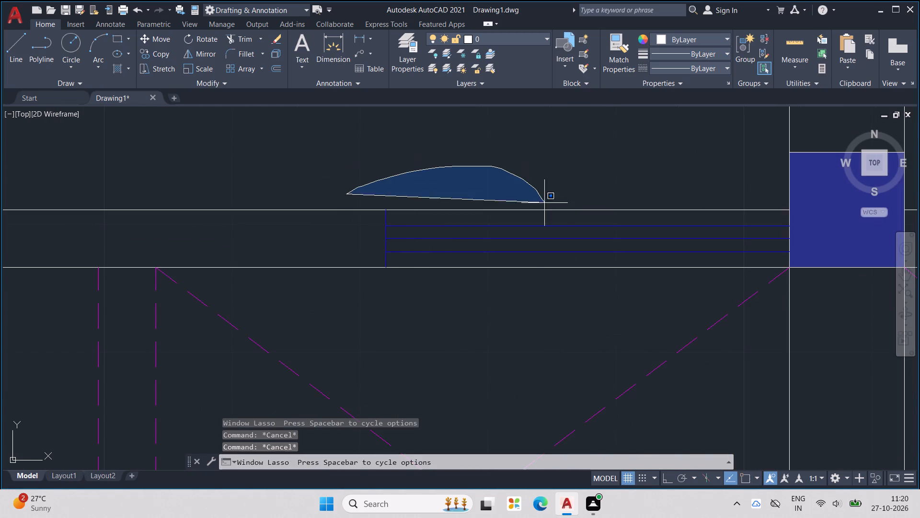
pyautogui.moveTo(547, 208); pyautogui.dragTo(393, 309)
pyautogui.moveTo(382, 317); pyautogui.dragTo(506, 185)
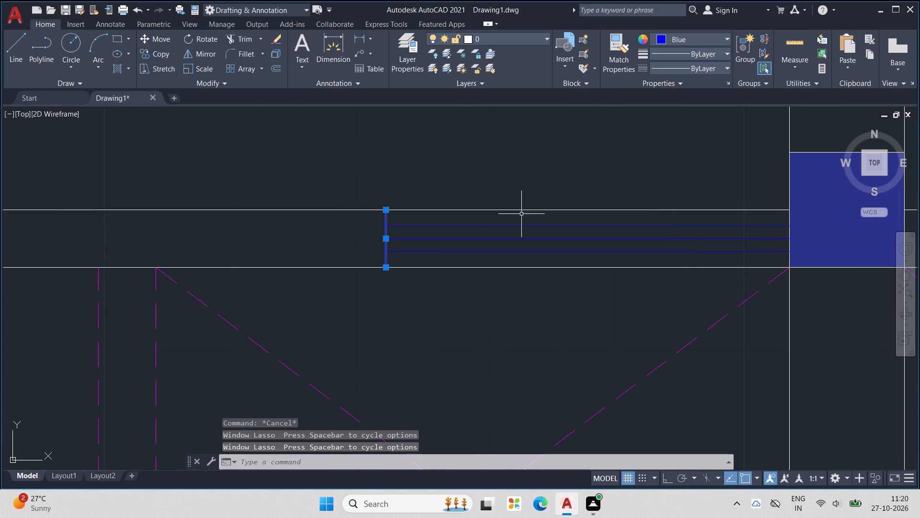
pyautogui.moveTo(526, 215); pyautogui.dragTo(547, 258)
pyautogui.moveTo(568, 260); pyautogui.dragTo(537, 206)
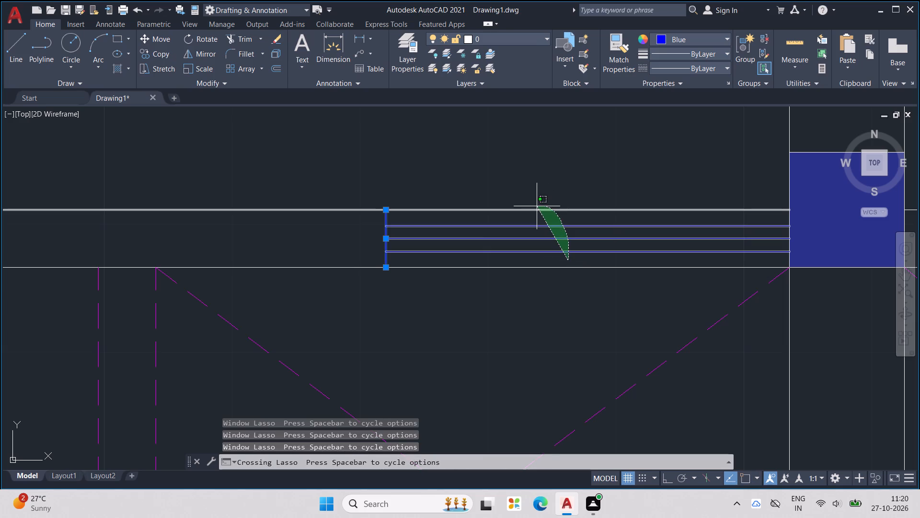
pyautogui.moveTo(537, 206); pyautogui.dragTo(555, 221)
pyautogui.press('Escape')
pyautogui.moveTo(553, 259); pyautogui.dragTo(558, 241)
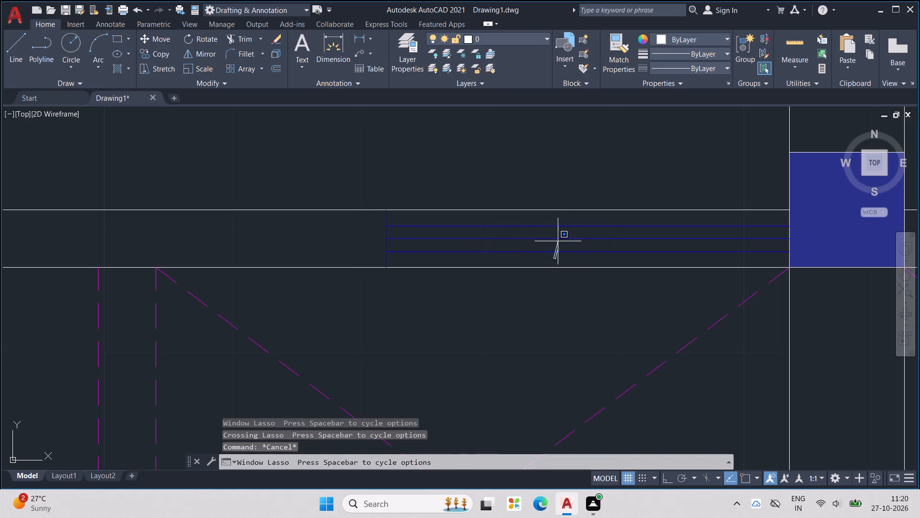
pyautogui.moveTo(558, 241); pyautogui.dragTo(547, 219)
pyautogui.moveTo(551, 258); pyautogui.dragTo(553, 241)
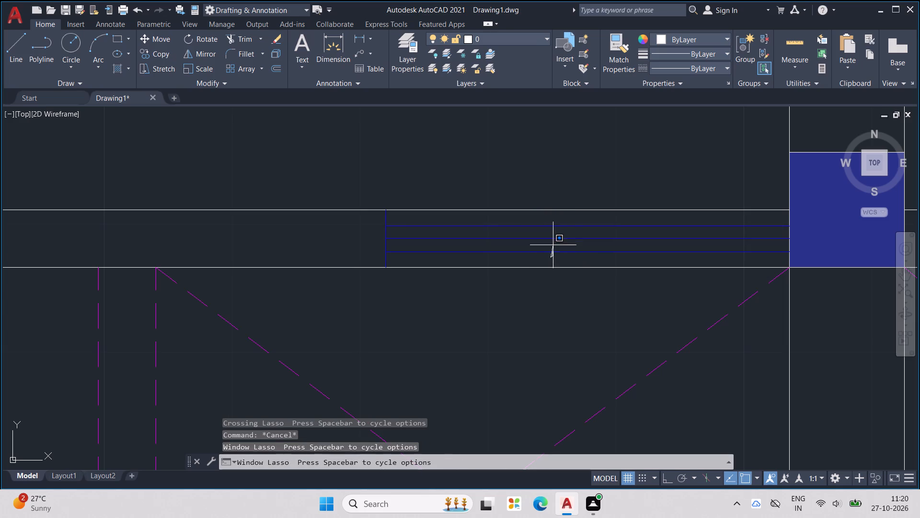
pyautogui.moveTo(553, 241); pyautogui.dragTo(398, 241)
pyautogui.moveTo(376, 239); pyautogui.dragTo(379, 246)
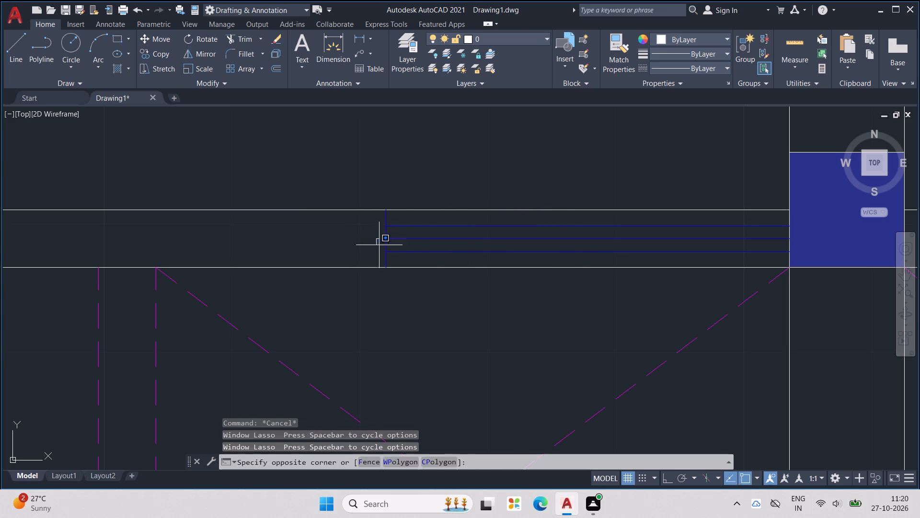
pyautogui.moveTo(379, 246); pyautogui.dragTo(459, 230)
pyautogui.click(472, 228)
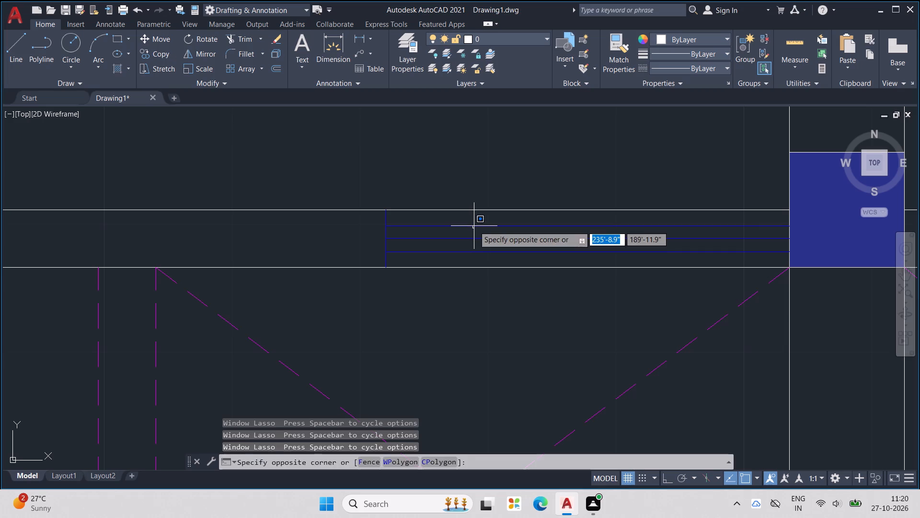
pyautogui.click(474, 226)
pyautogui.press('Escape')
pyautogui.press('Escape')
# Copy the three blue window lines with their end line and paste them against the central column's east face, inside the same wall.
pyautogui.click(472, 225)
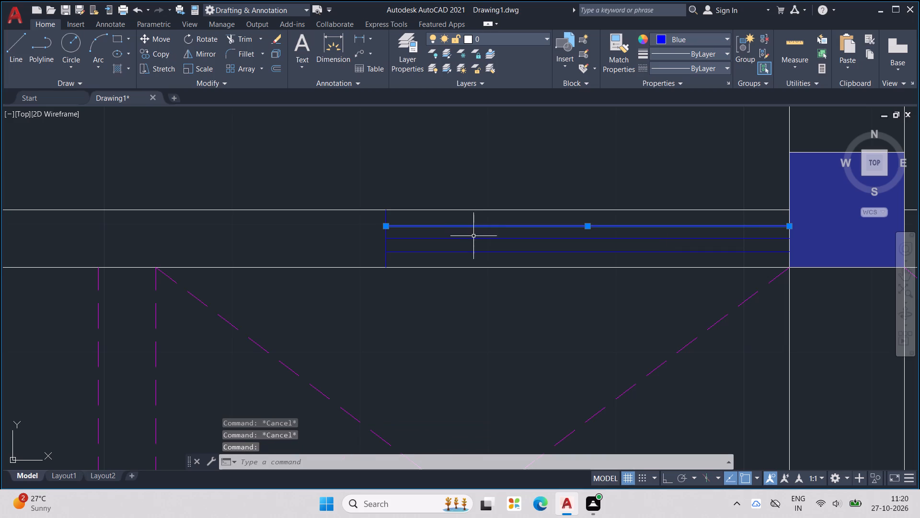
pyautogui.click(473, 237)
pyautogui.click(472, 251)
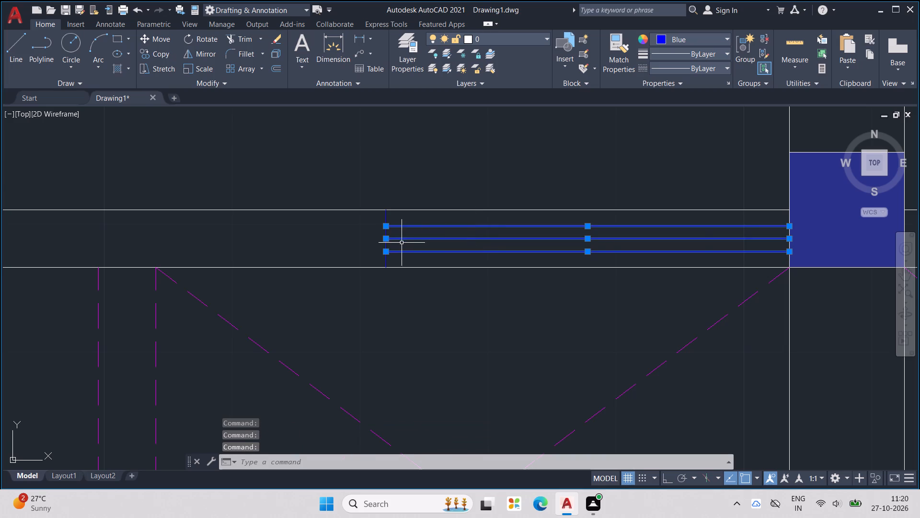
pyautogui.scroll(3, 392, 255)
pyautogui.moveTo(377, 258); pyautogui.dragTo(320, 274)
pyautogui.scroll(-3, 332, 267)
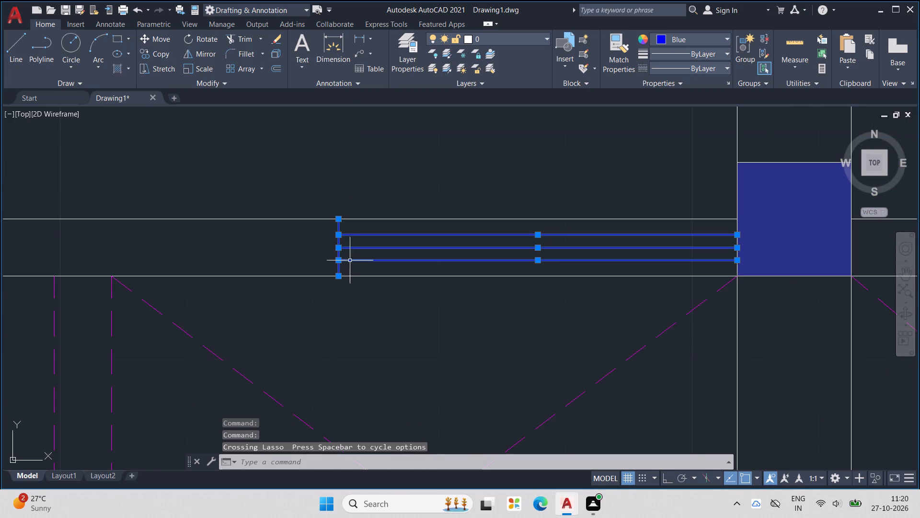
pyautogui.hotkey('ctrl', 'c')
pyautogui.hotkey('ctrl', 'v')
pyautogui.scroll(-2, 465, 280)
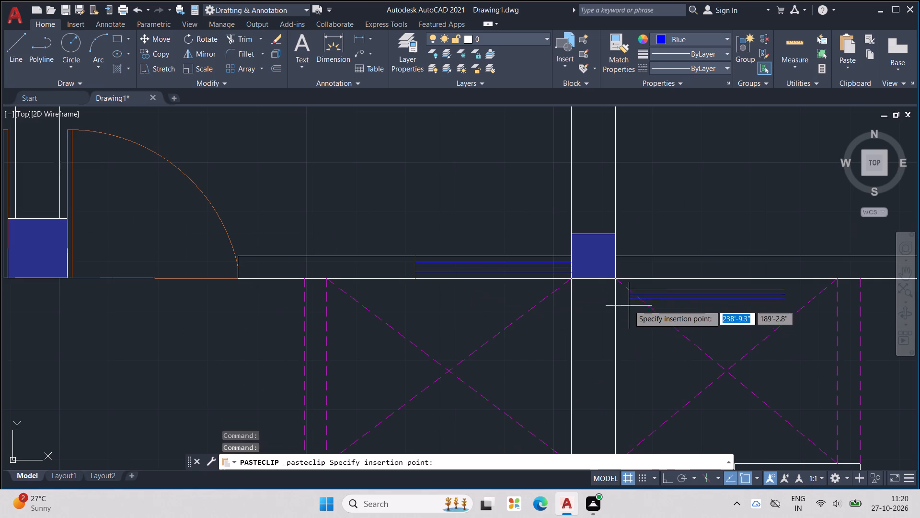
pyautogui.scroll(2, 648, 278)
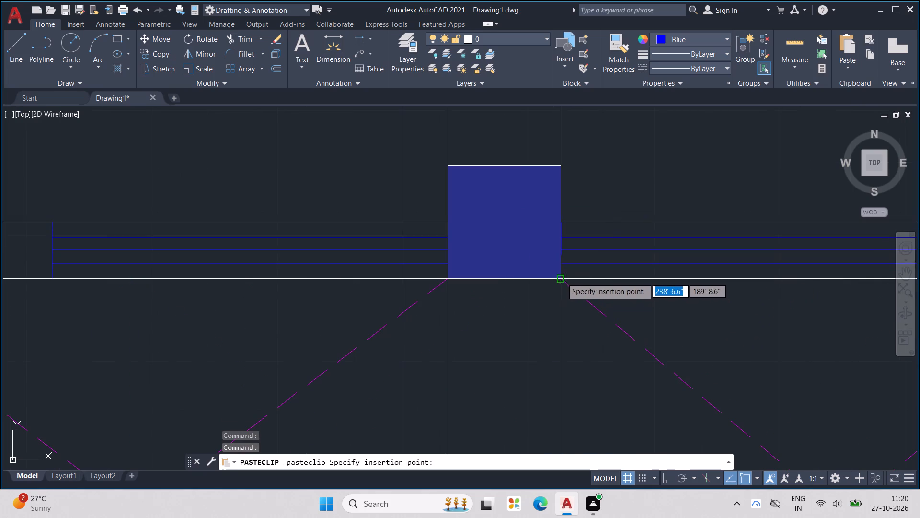
pyautogui.click(561, 276)
pyautogui.scroll(-3, 585, 276)
pyautogui.scroll(2, 635, 274)
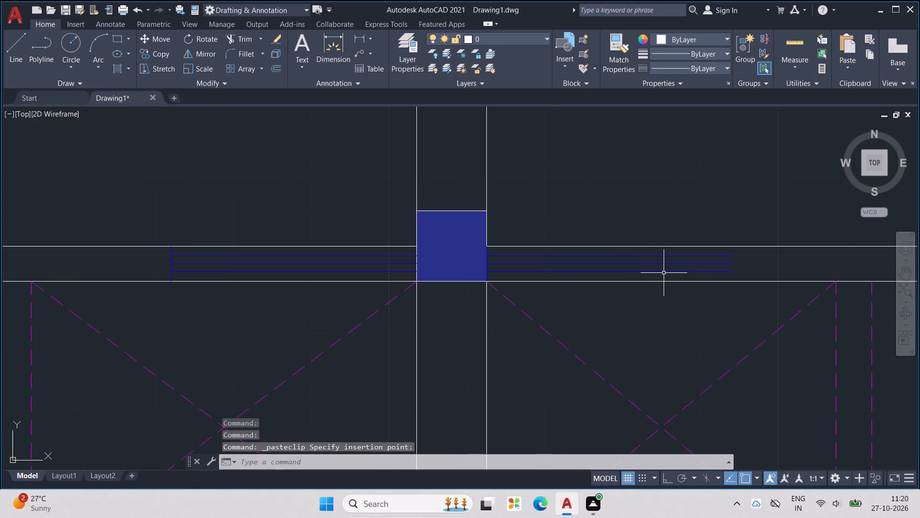
pyautogui.press('Escape')
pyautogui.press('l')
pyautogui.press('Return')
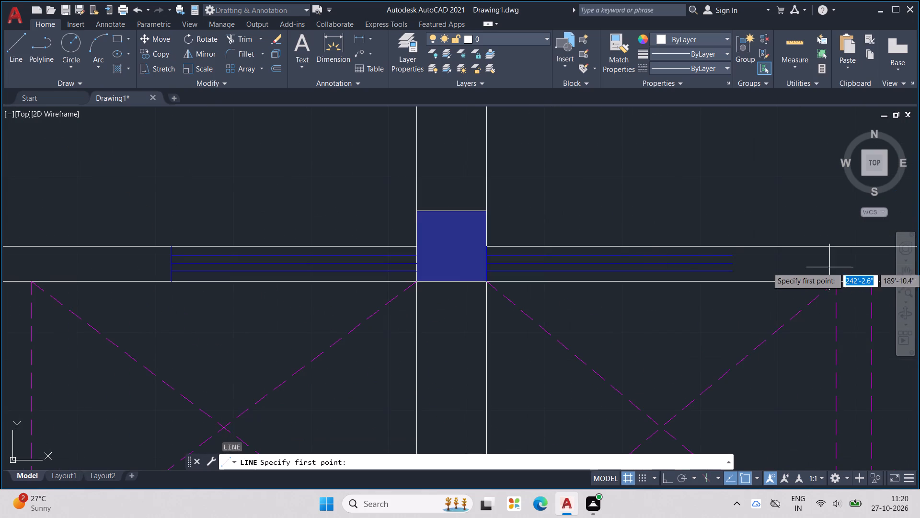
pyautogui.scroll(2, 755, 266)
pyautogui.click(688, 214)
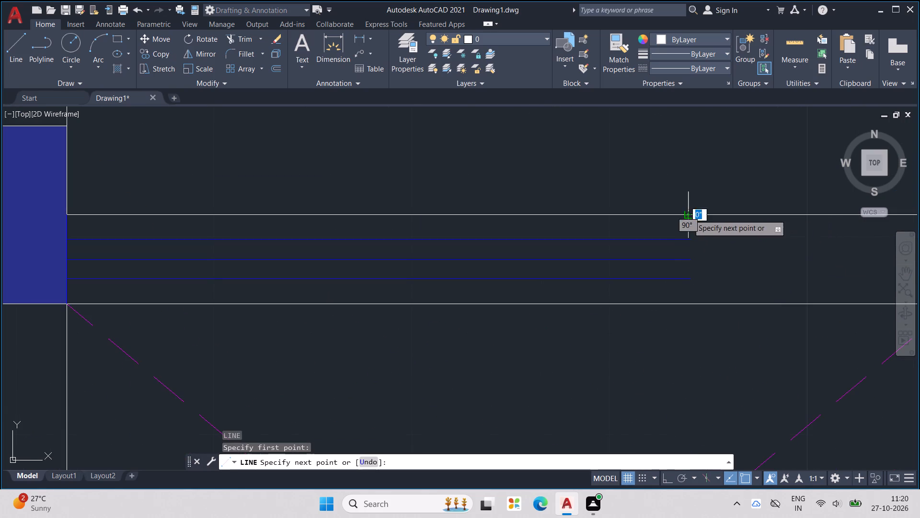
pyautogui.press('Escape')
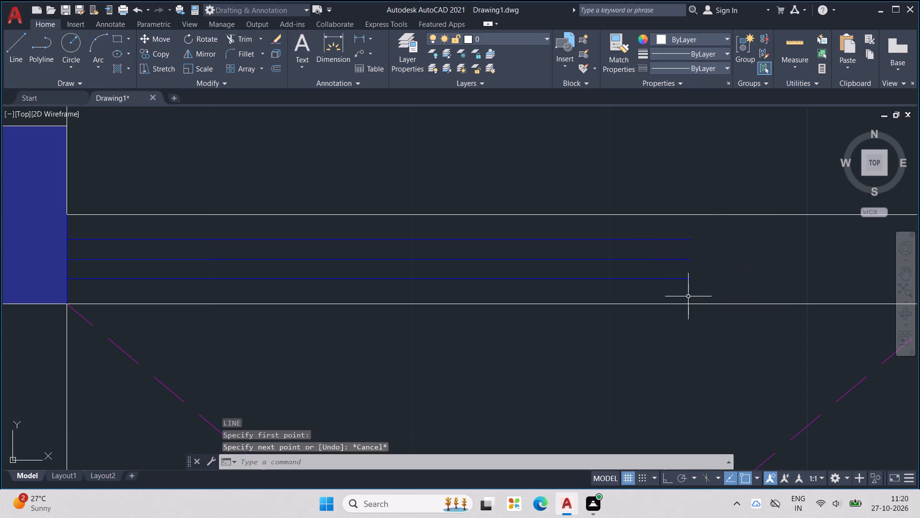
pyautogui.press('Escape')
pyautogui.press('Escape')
# Draw a closing line across the full wall thickness at the east ends of the pasted window lines.
pyautogui.press('l')
pyautogui.press('Return')
pyautogui.scroll(3, 706, 250)
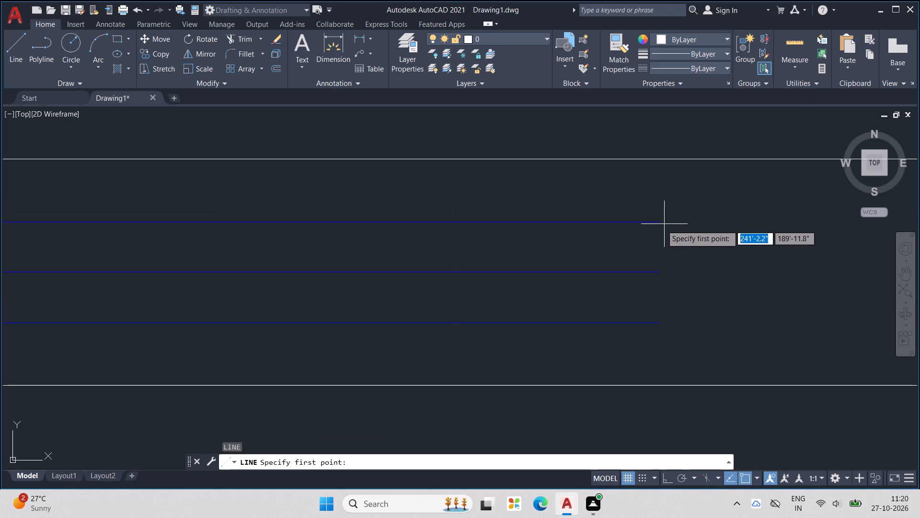
pyautogui.click(660, 225)
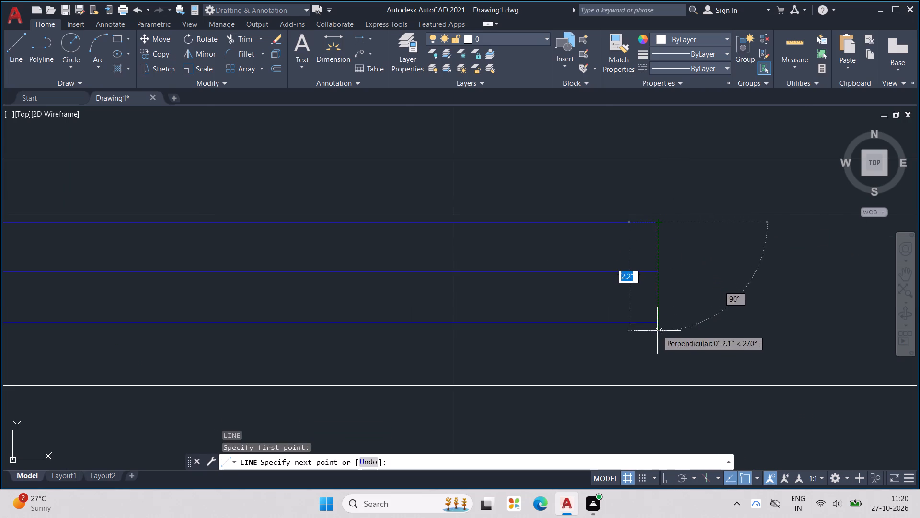
pyautogui.moveTo(661, 387); pyautogui.dragTo(661, 381)
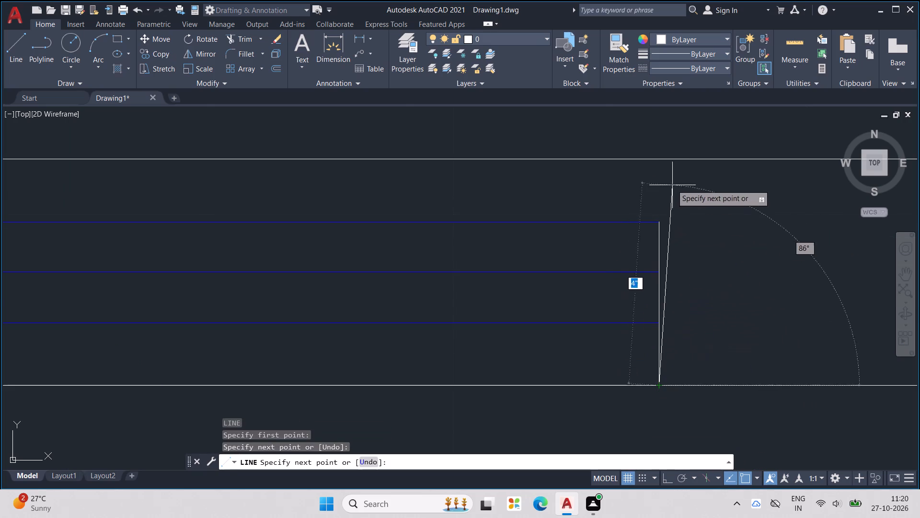
pyautogui.click(655, 159)
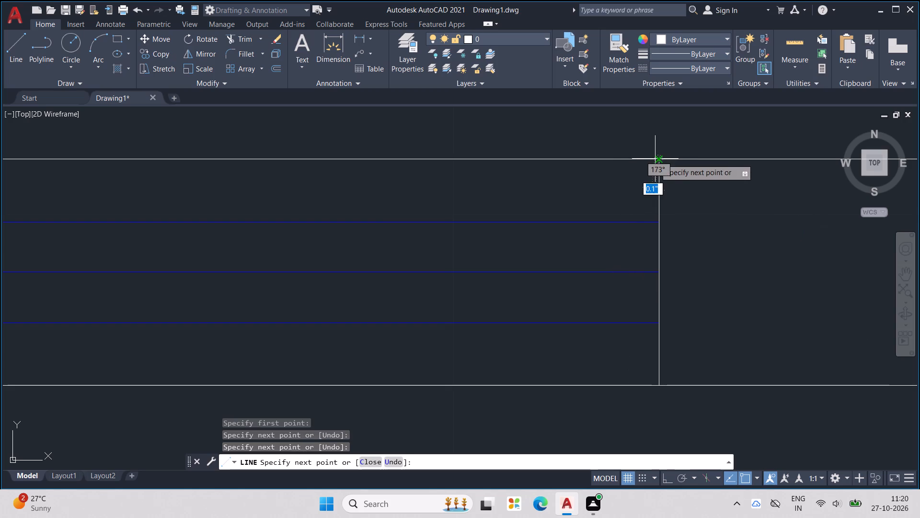
pyautogui.press('Escape')
# Change the new closing line at the east window's end to the index colour Blue.
pyautogui.scroll(-1, 710, 196)
pyautogui.moveTo(716, 189); pyautogui.dragTo(645, 189)
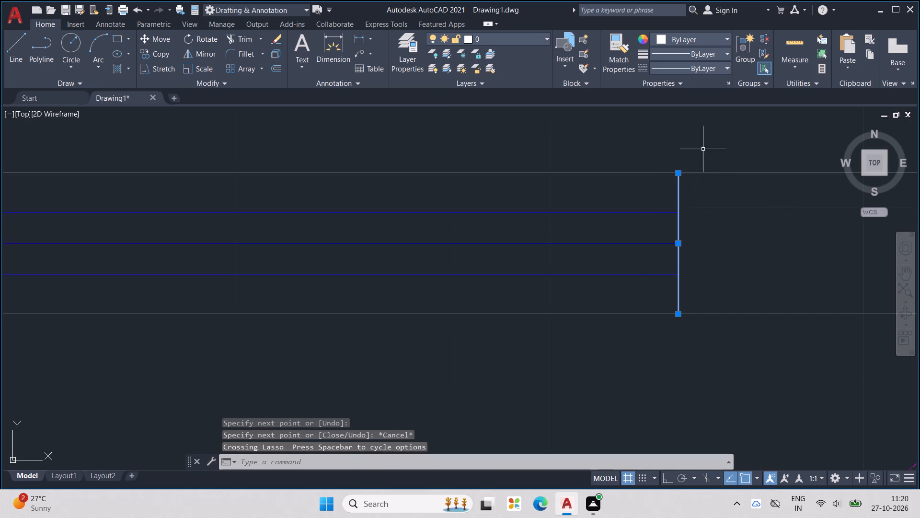
pyautogui.click(724, 28)
pyautogui.click(724, 37)
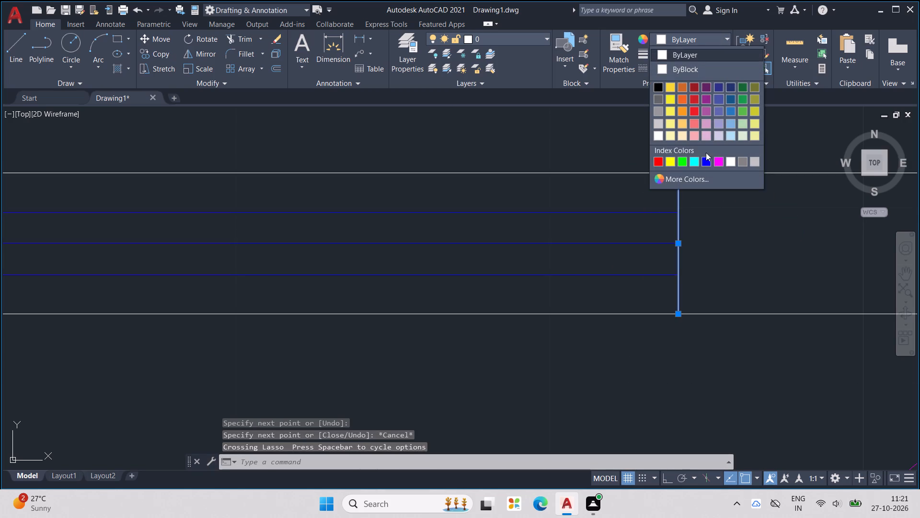
pyautogui.click(706, 165)
pyautogui.press('Escape')
pyautogui.scroll(-3, 733, 231)
pyautogui.press('Escape')
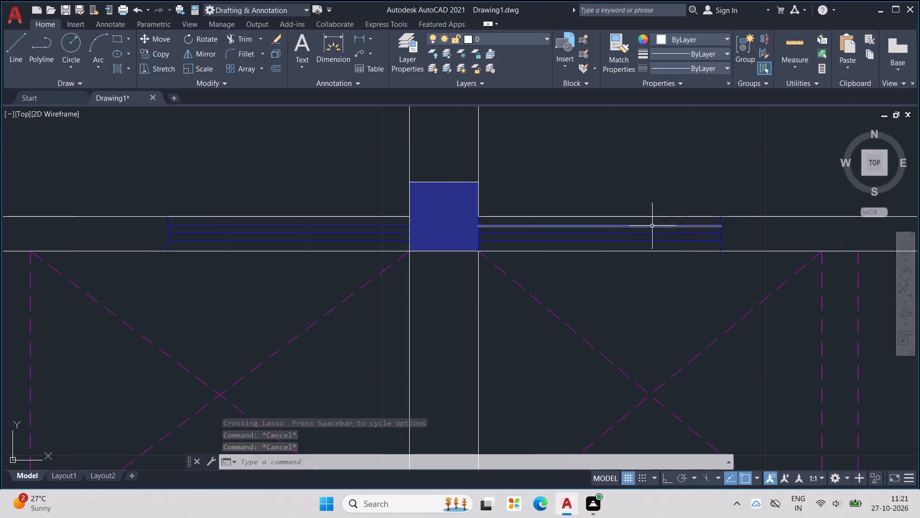
# Paste the copied window lines into the west unit's south room wall, between the door and the central column.
pyautogui.scroll(-1, 681, 213)
pyautogui.press('Escape')
pyautogui.moveTo(689, 249); pyautogui.dragTo(698, 204, button='middle')
pyautogui.scroll(-1, 689, 249)
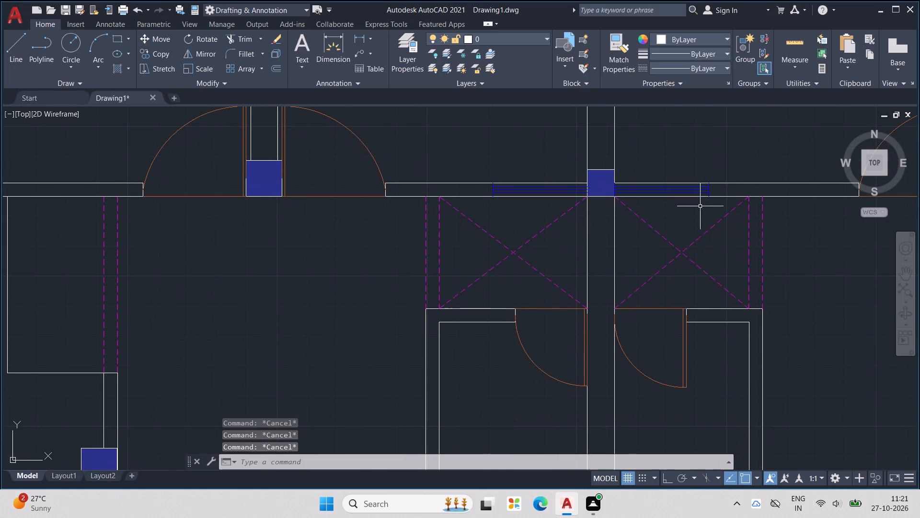
pyautogui.hotkey('ctrl', 'v')
pyautogui.moveTo(677, 276); pyautogui.dragTo(687, 202, button='middle')
pyautogui.scroll(-2, 689, 196)
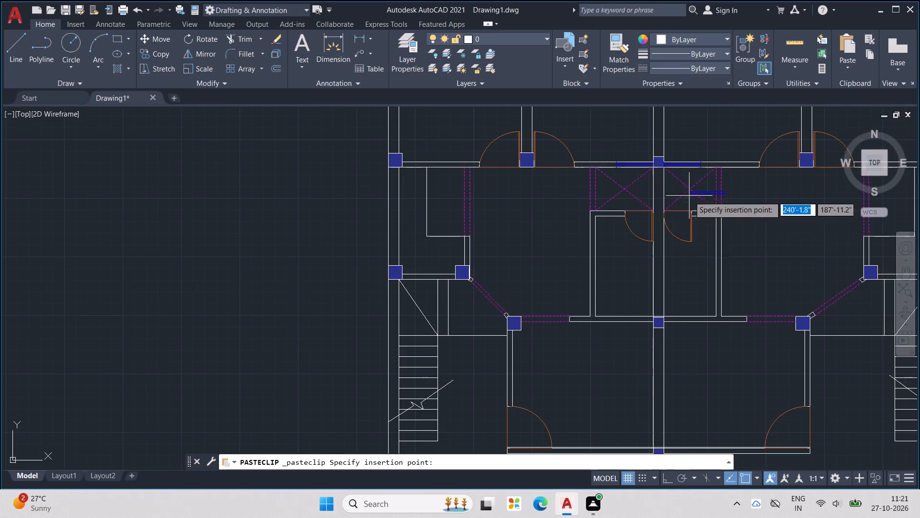
pyautogui.scroll(2, 614, 301)
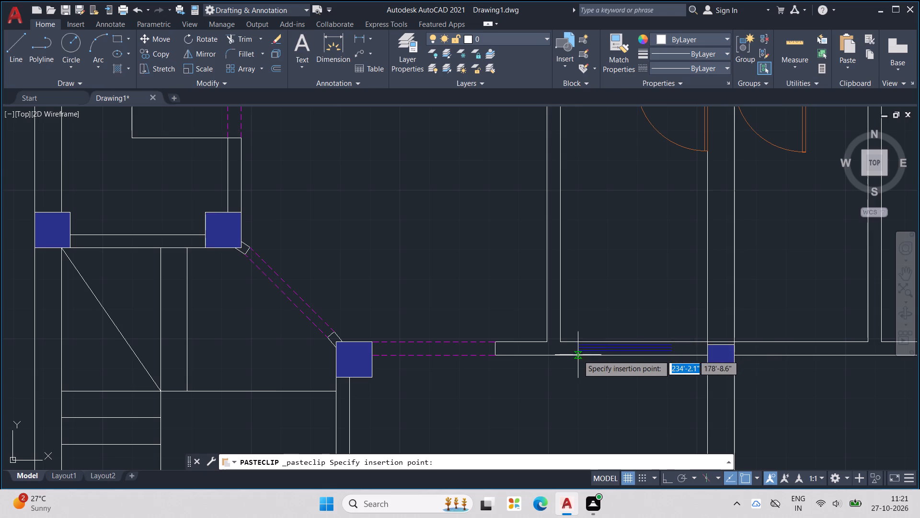
pyautogui.scroll(-5, 582, 340)
pyautogui.scroll(5, 572, 387)
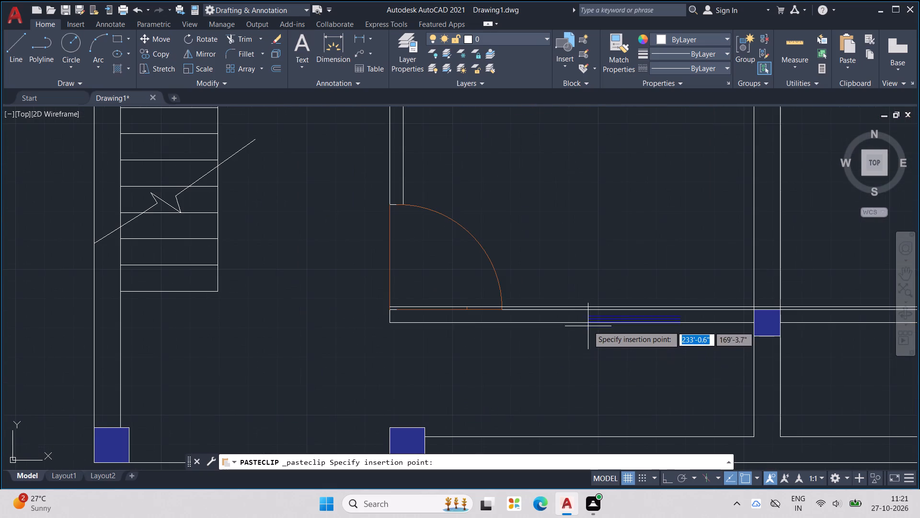
pyautogui.scroll(2, 587, 322)
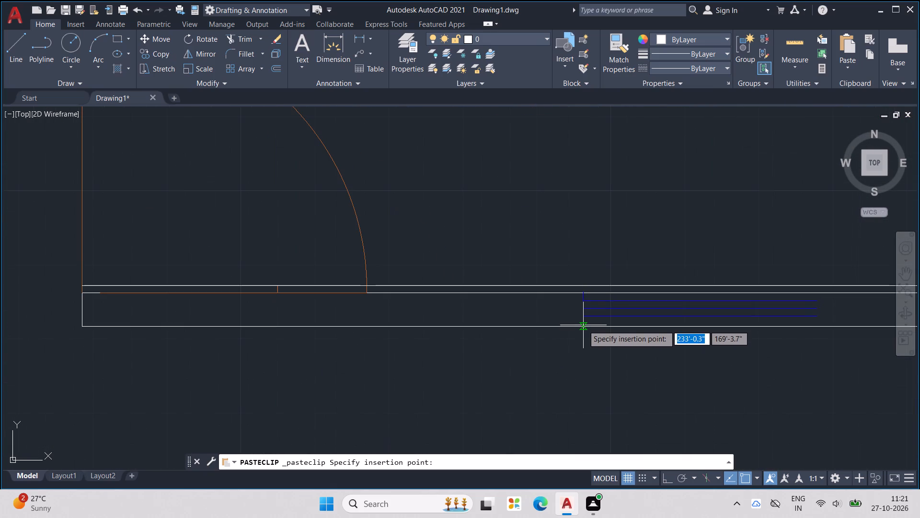
pyautogui.click(583, 325)
# Paste the copied blue window lines into the east unit's south room wall, between the central column and the door.
pyautogui.scroll(2, 648, 300)
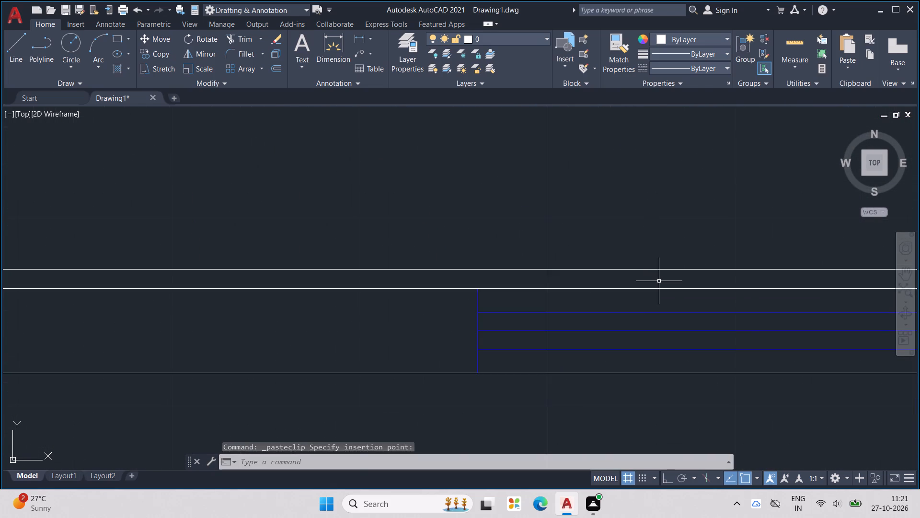
pyautogui.scroll(-4, 659, 281)
pyautogui.moveTo(659, 281); pyautogui.dragTo(543, 341, button='middle')
pyautogui.scroll(-3, 544, 328)
pyautogui.moveTo(608, 194); pyautogui.dragTo(641, 345, button='middle')
pyautogui.scroll(3, 633, 304)
pyautogui.scroll(4, 602, 359)
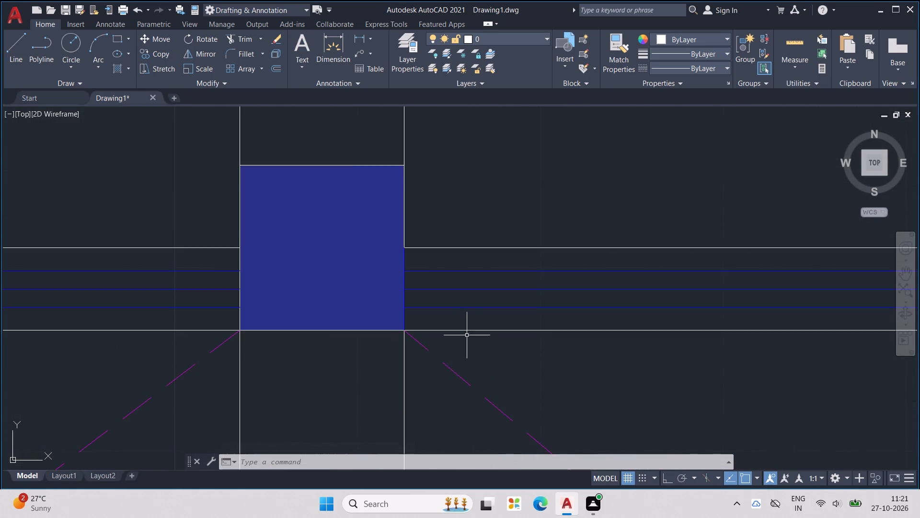
pyautogui.scroll(-3, 481, 329)
pyautogui.scroll(-4, 555, 319)
pyautogui.press('Escape')
pyautogui.press('Escape')
pyautogui.hotkey('ctrl', 'v')
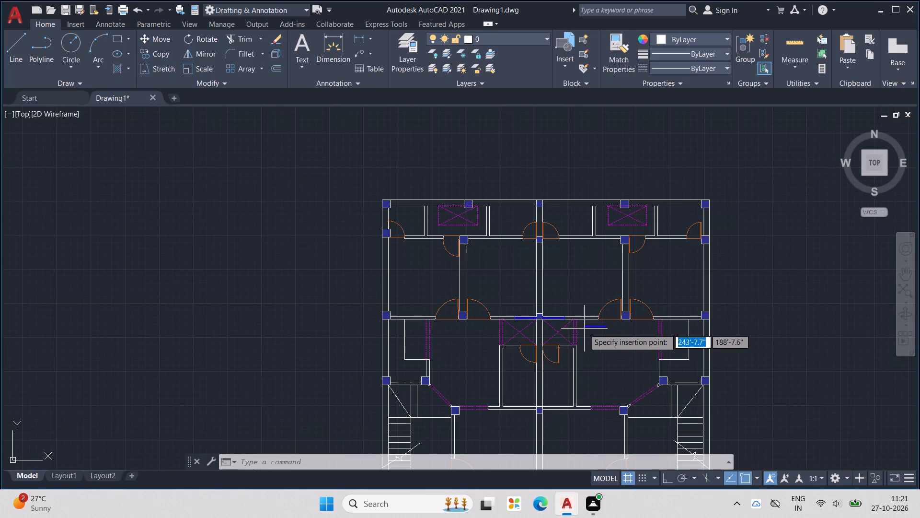
pyautogui.scroll(-3, 586, 325)
pyautogui.scroll(5, 574, 384)
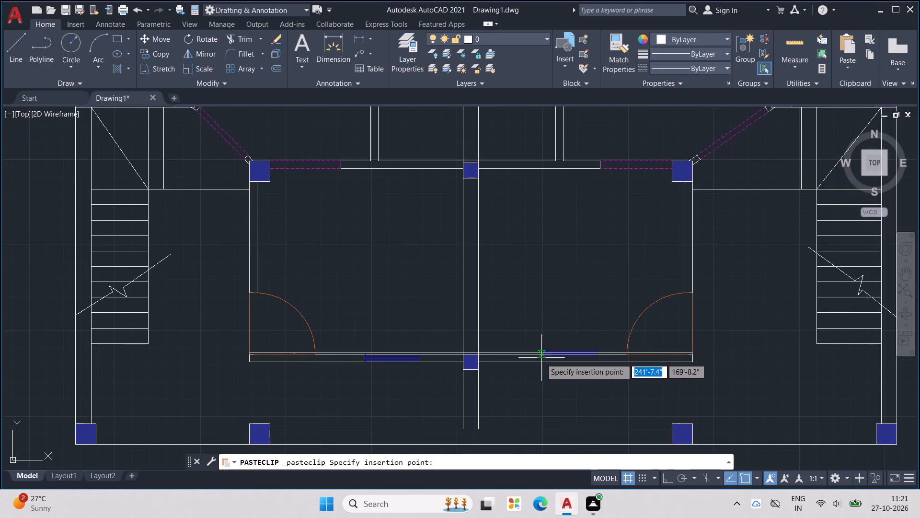
pyautogui.scroll(2, 518, 364)
pyautogui.click(571, 358)
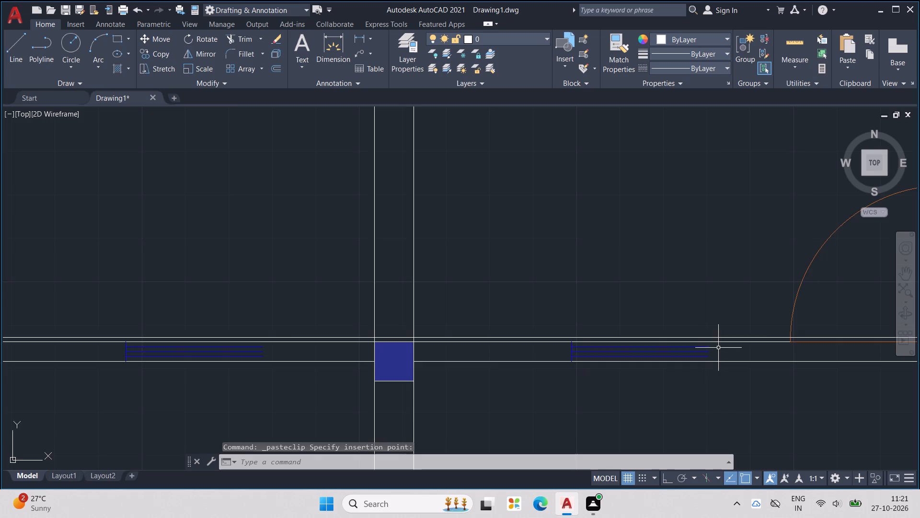
# Erase the extra horizontal line running just above the north face of the south room wall.
pyautogui.scroll(-2, 719, 346)
pyautogui.scroll(3, 788, 344)
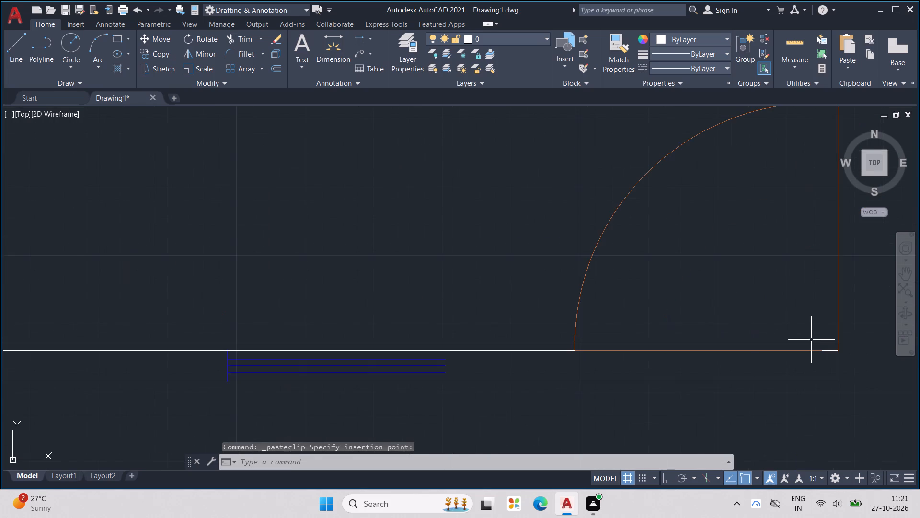
pyautogui.scroll(-4, 811, 340)
pyautogui.scroll(1, 626, 358)
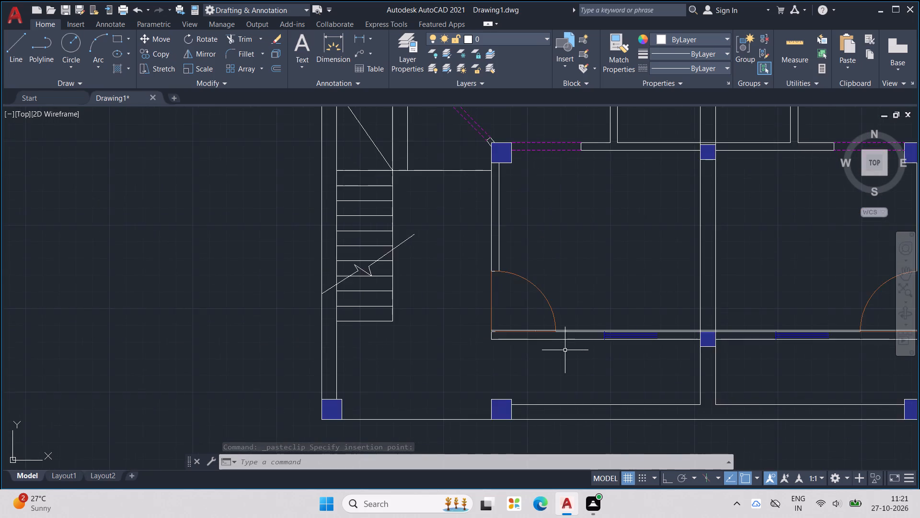
pyautogui.scroll(2, 565, 350)
pyautogui.click(585, 301)
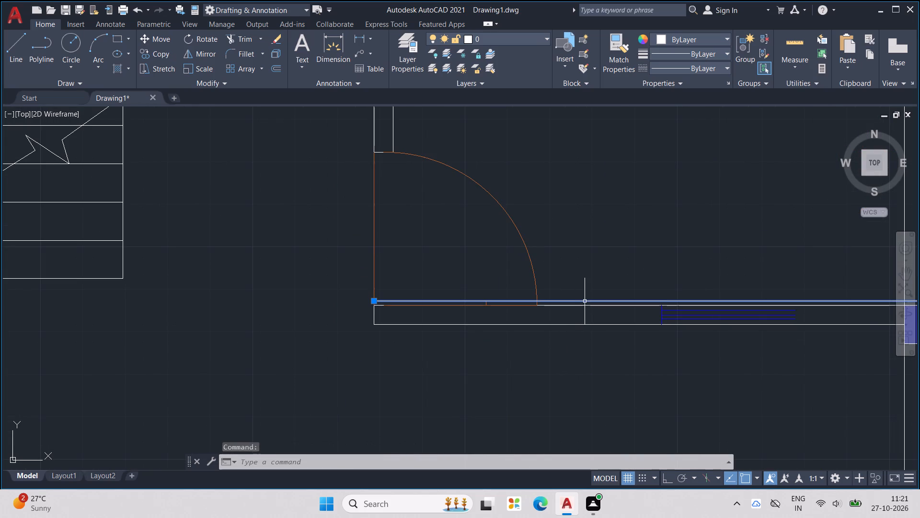
pyautogui.press('Delete')
# With Ortho on, draw a closing line across the full wall thickness at the east ends of the east unit's south window lines.
pyautogui.scroll(-2, 588, 299)
pyautogui.scroll(-2, 675, 312)
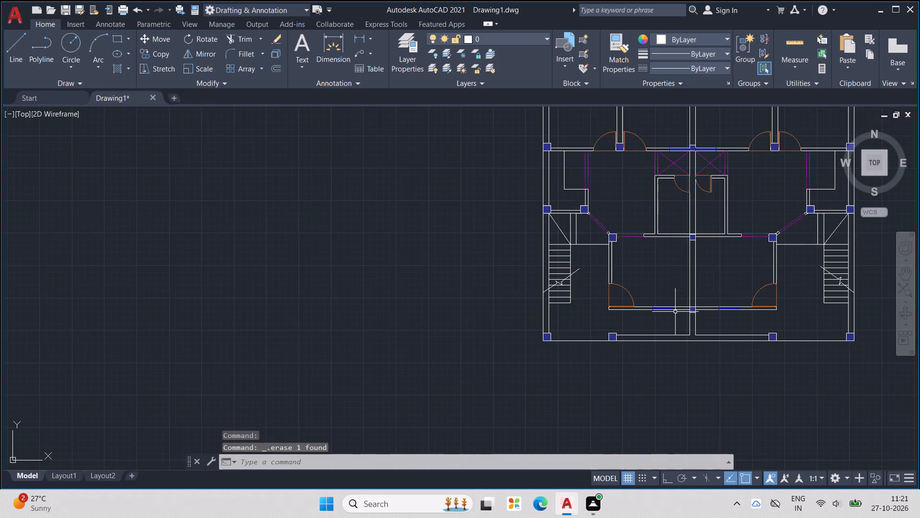
pyautogui.scroll(2, 714, 309)
pyautogui.press('l')
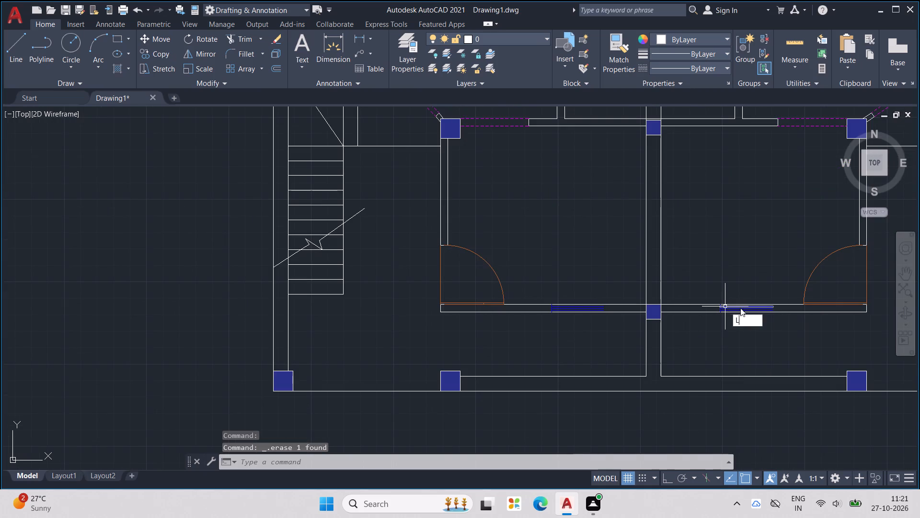
pyautogui.press('Return')
pyautogui.moveTo(775, 315); pyautogui.dragTo(677, 321, button='middle')
pyautogui.scroll(2, 656, 314)
pyautogui.scroll(2, 711, 311)
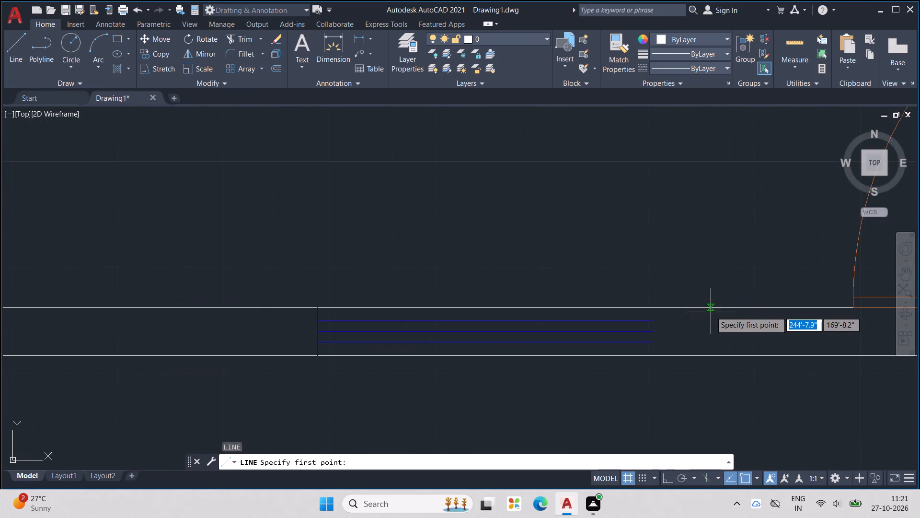
pyautogui.scroll(3, 655, 315)
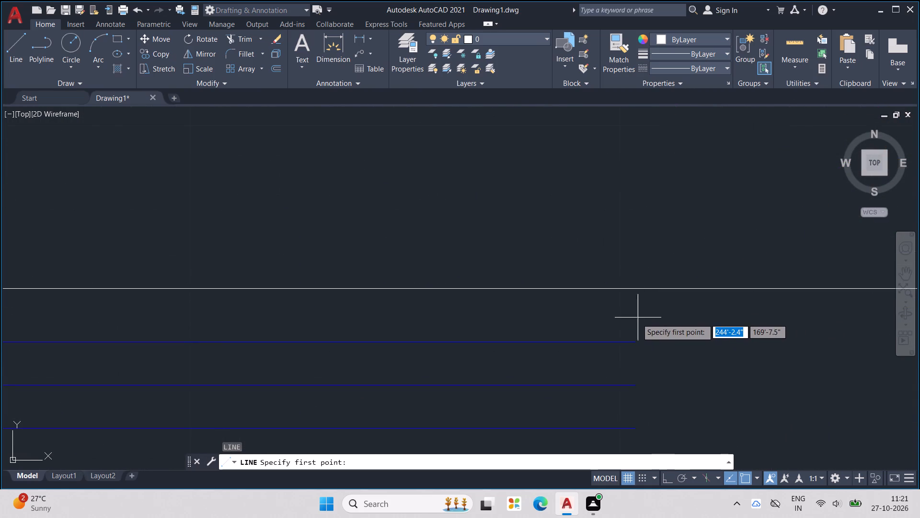
pyautogui.click(632, 345)
pyautogui.moveTo(632, 388); pyautogui.dragTo(645, 346, button='middle')
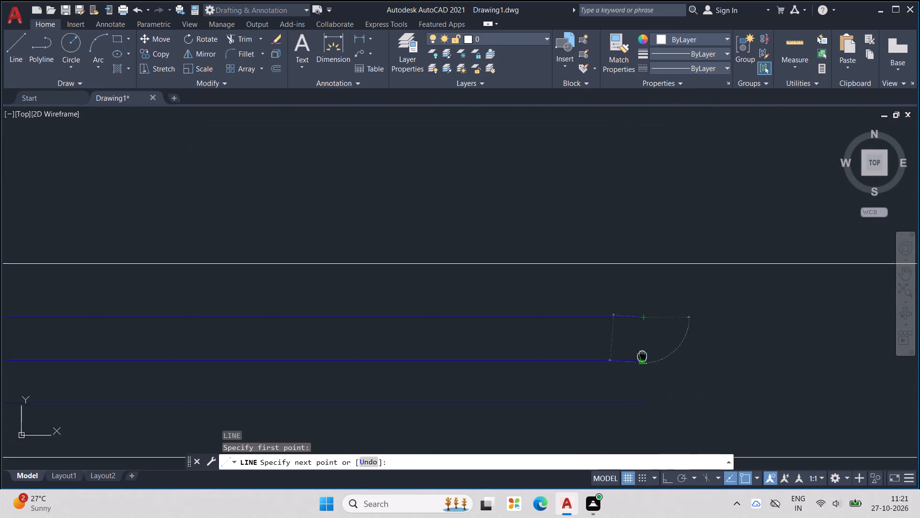
pyautogui.moveTo(645, 346); pyautogui.dragTo(654, 306, button='middle')
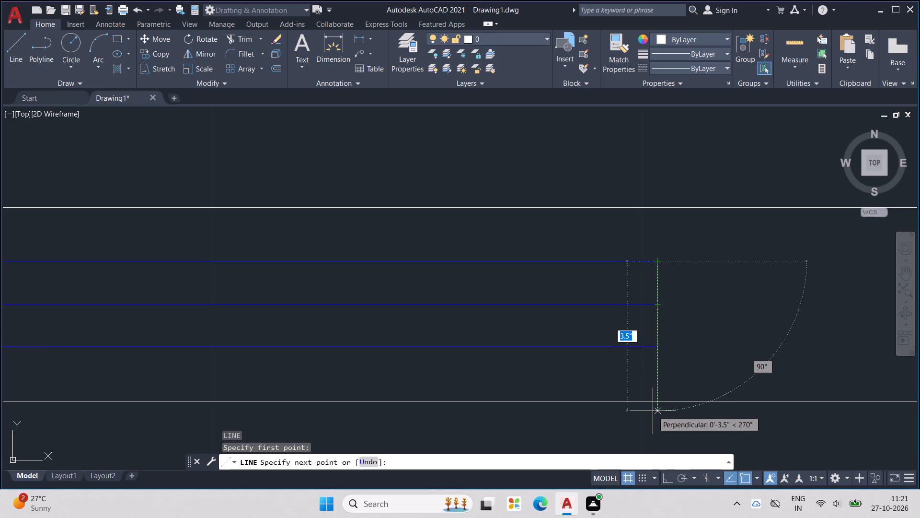
pyautogui.press('F8')
pyautogui.moveTo(660, 402); pyautogui.dragTo(664, 391)
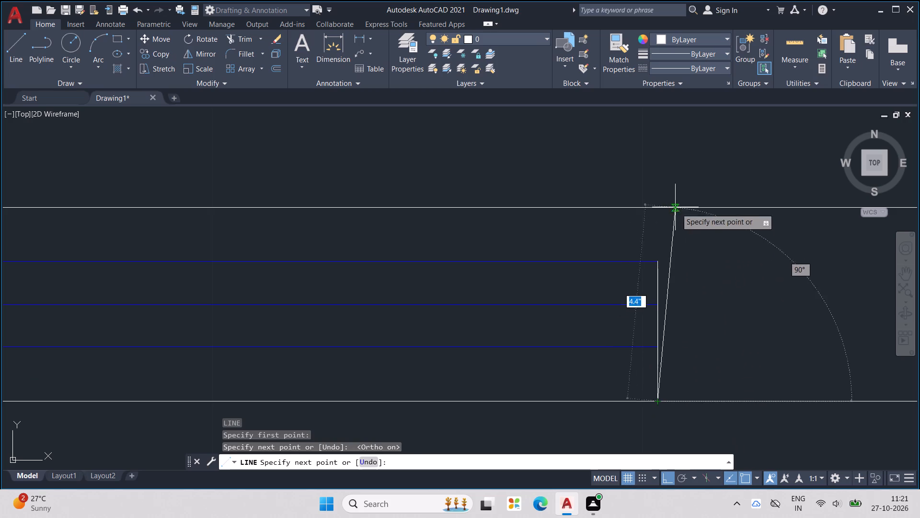
pyautogui.click(657, 205)
pyautogui.press('Escape')
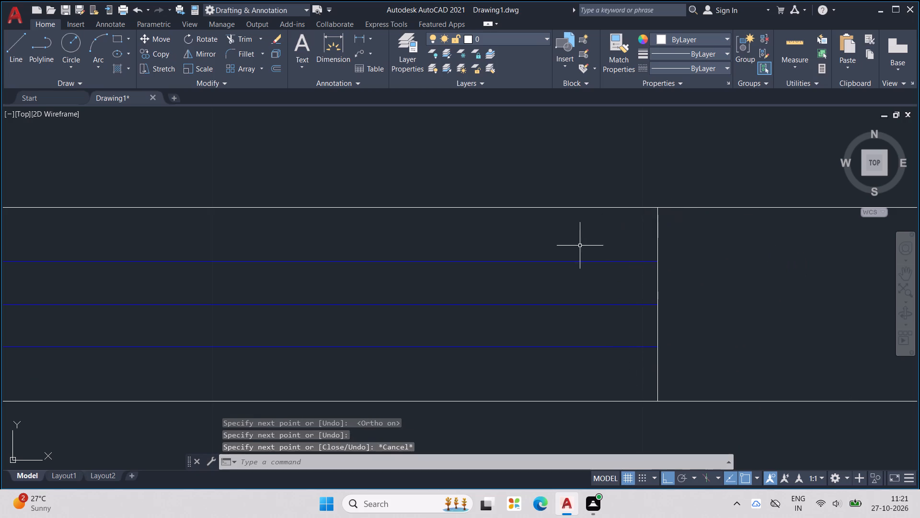
pyautogui.press('Escape')
# Draw a closing line across the full wall thickness at the east ends of the west unit's south window lines.
pyautogui.moveTo(577, 247); pyautogui.dragTo(813, 244, button='middle')
pyautogui.scroll(-3, 813, 244)
pyautogui.press('Escape')
pyautogui.press('Escape')
pyautogui.moveTo(483, 269); pyautogui.dragTo(647, 283, button='middle')
pyautogui.scroll(-1, 483, 269)
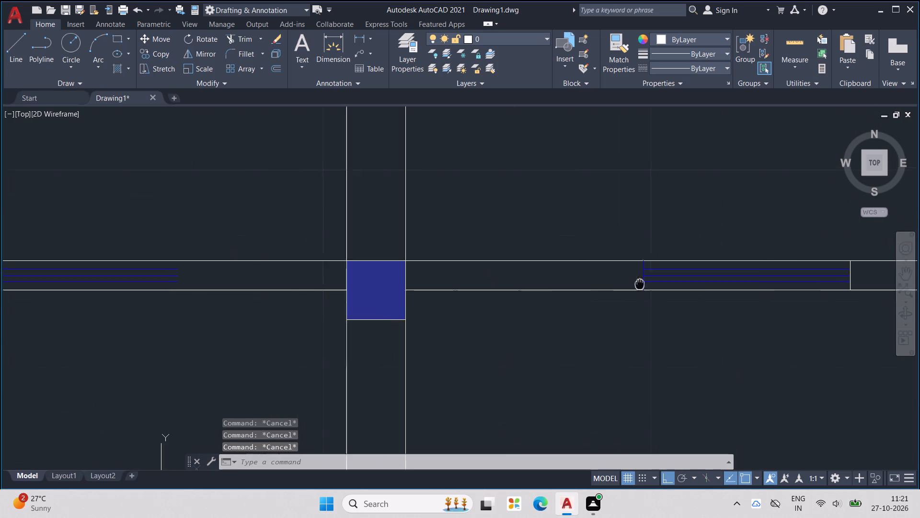
pyautogui.moveTo(647, 283); pyautogui.dragTo(692, 286, button='middle')
pyautogui.press('Escape')
pyautogui.press('Escape')
pyautogui.moveTo(562, 302); pyautogui.dragTo(919, 285, button='middle')
pyautogui.scroll(-1, 576, 299)
pyautogui.press('Escape')
pyautogui.press('Escape')
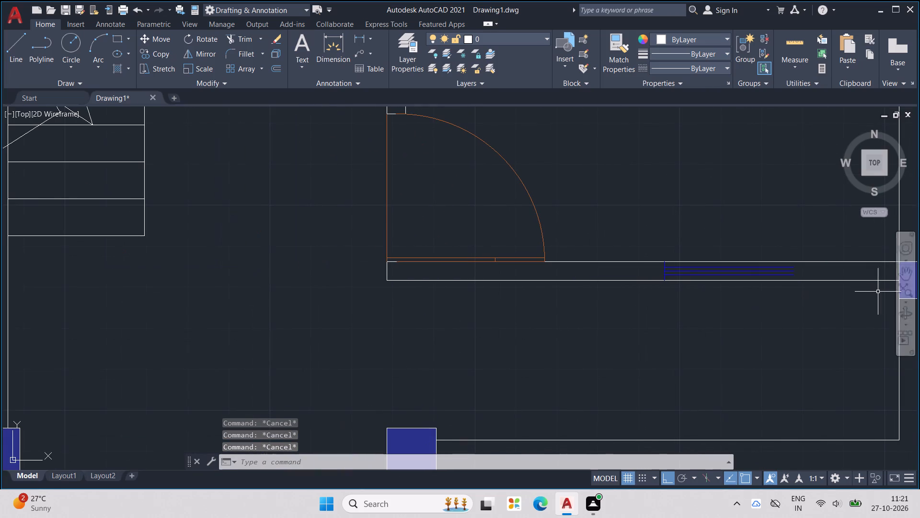
pyautogui.press('Escape')
pyautogui.press('l')
pyautogui.press('Return')
pyautogui.moveTo(768, 285); pyautogui.dragTo(700, 284, button='middle')
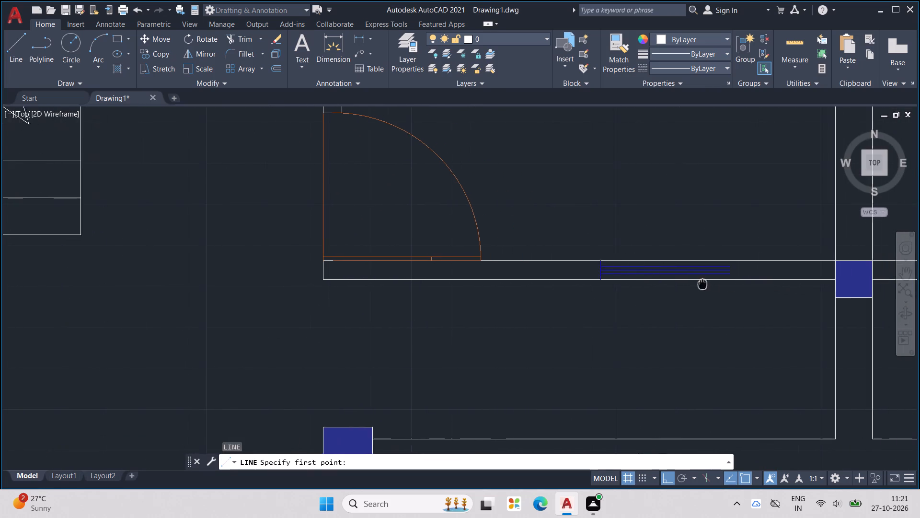
pyautogui.moveTo(700, 284); pyautogui.dragTo(631, 286, button='middle')
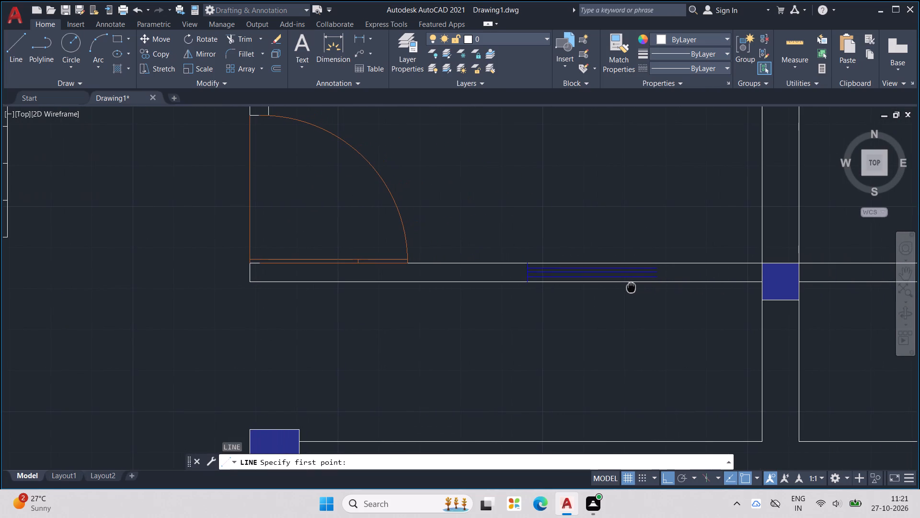
pyautogui.moveTo(631, 286); pyautogui.dragTo(631, 287, button='middle')
pyautogui.scroll(2, 638, 278)
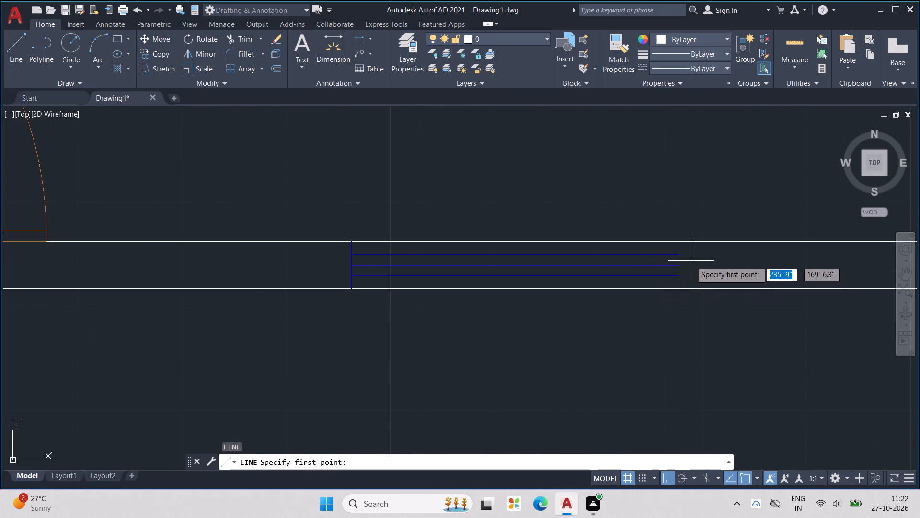
pyautogui.click(681, 257)
pyautogui.click(680, 287)
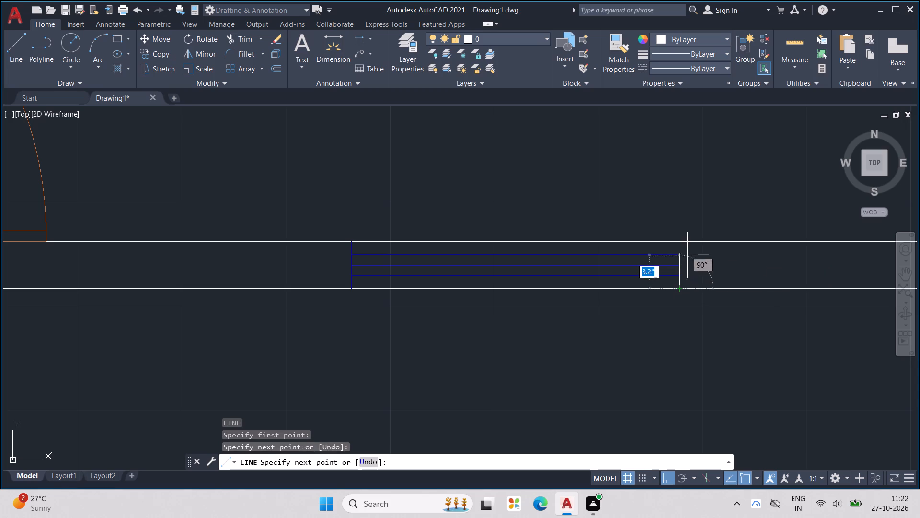
pyautogui.click(680, 241)
pyautogui.press('Escape')
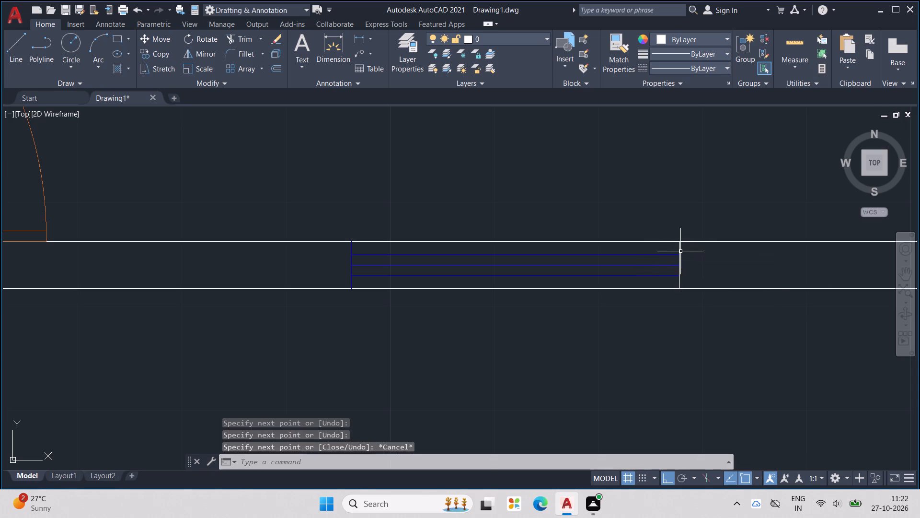
# Change the new closing lines of both south room windows to the index colour Blue.
pyautogui.click(681, 254)
pyautogui.moveTo(737, 256); pyautogui.dragTo(471, 257, button='middle')
pyautogui.scroll(-3, 460, 251)
pyautogui.scroll(2, 724, 252)
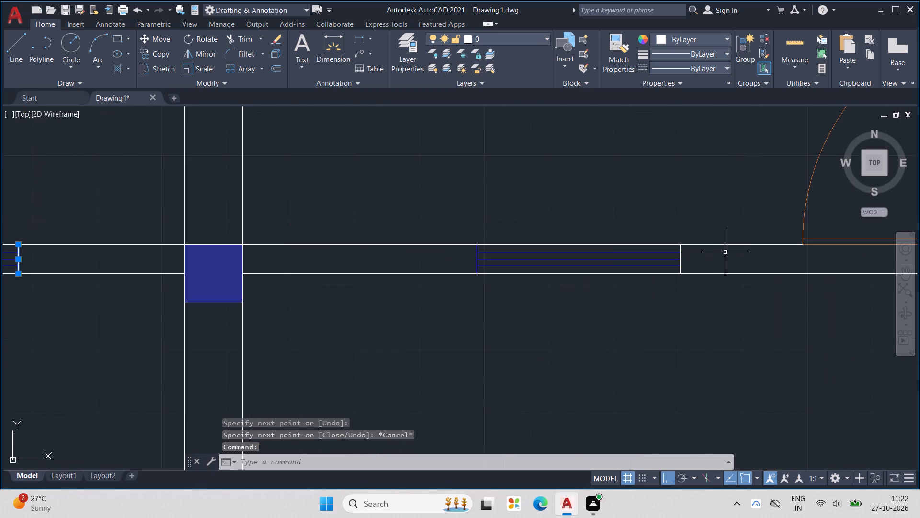
pyautogui.scroll(3, 688, 258)
pyautogui.moveTo(688, 258); pyautogui.dragTo(669, 255)
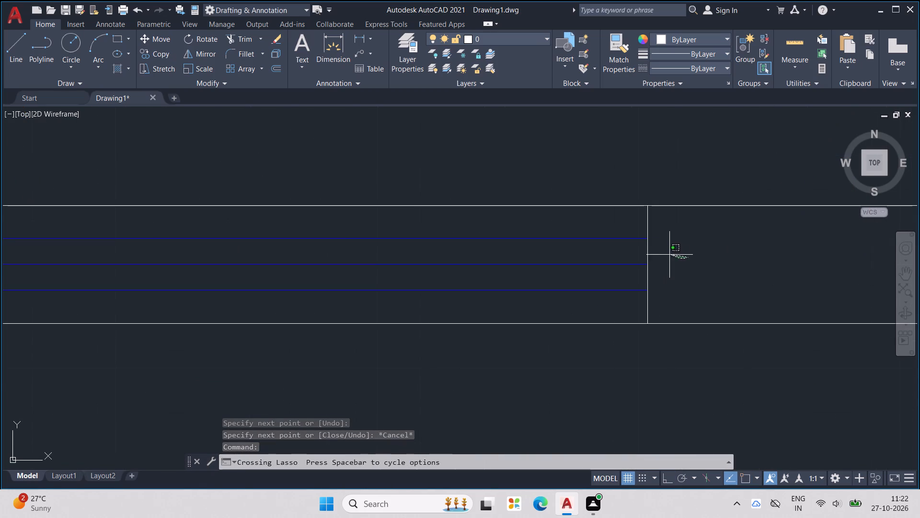
pyautogui.moveTo(669, 255); pyautogui.dragTo(625, 250)
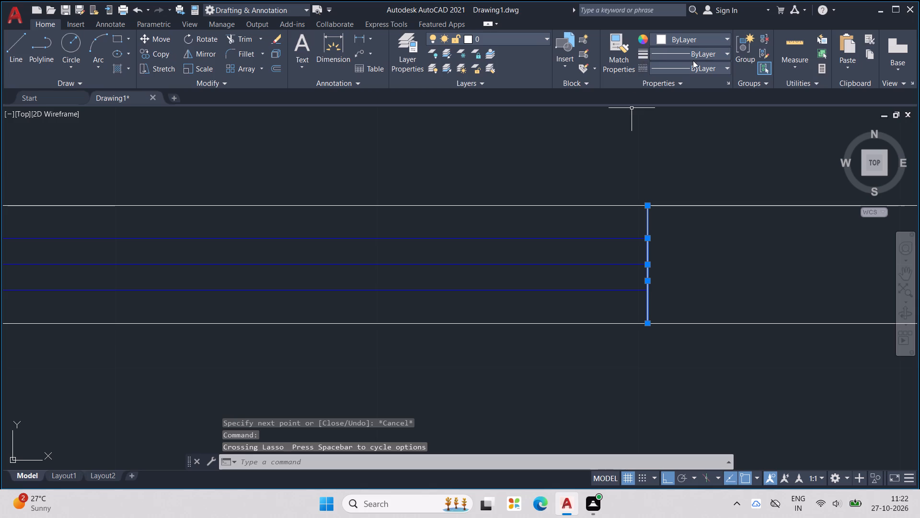
pyautogui.click(699, 41)
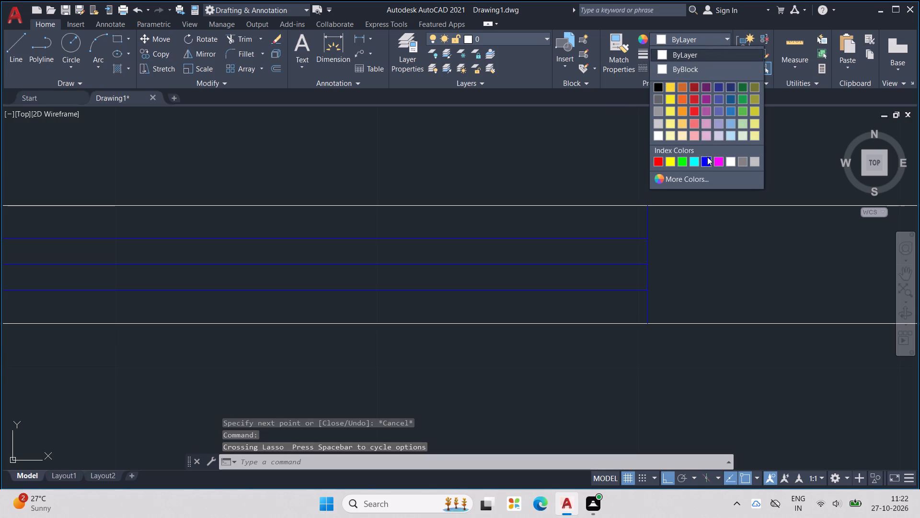
pyautogui.click(707, 157)
pyautogui.press('Escape')
pyautogui.press('Escape')
pyautogui.scroll(-3, 563, 179)
pyautogui.press('Escape')
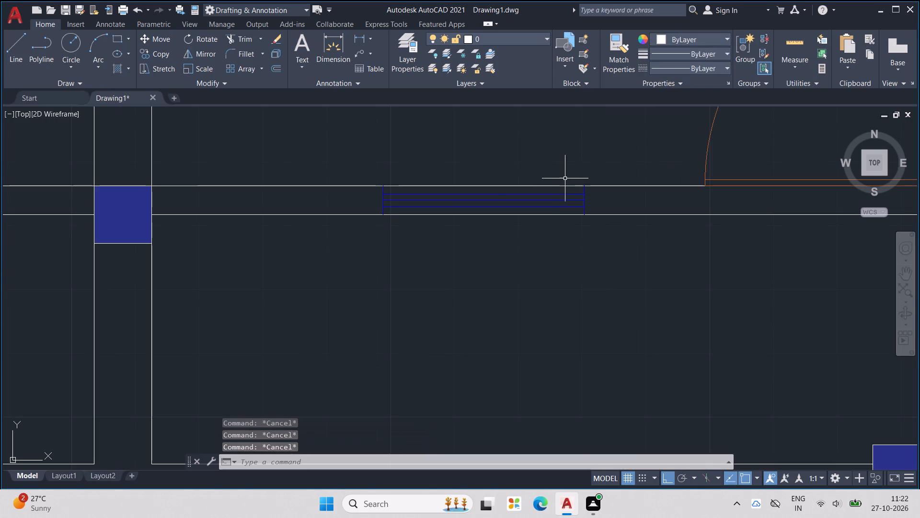
pyautogui.press('Escape')
pyautogui.scroll(-3, 566, 177)
pyautogui.press('Escape')
pyautogui.press('Escape')
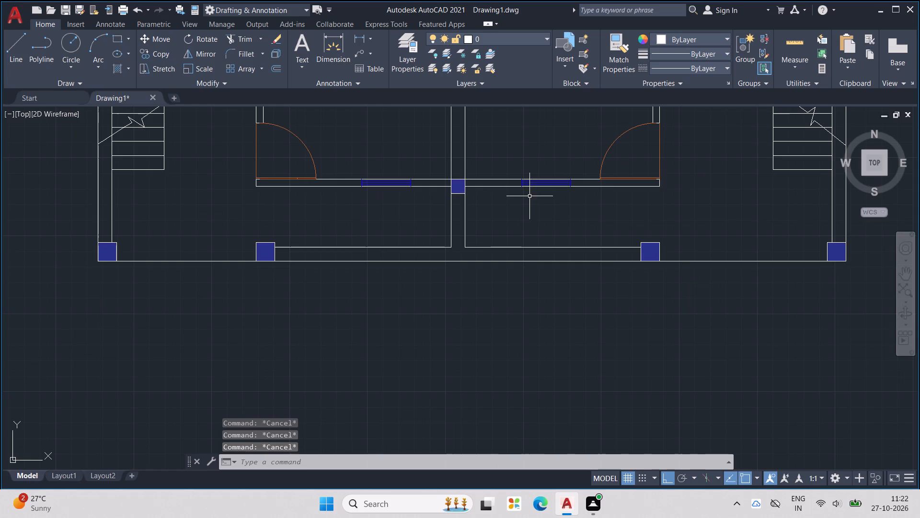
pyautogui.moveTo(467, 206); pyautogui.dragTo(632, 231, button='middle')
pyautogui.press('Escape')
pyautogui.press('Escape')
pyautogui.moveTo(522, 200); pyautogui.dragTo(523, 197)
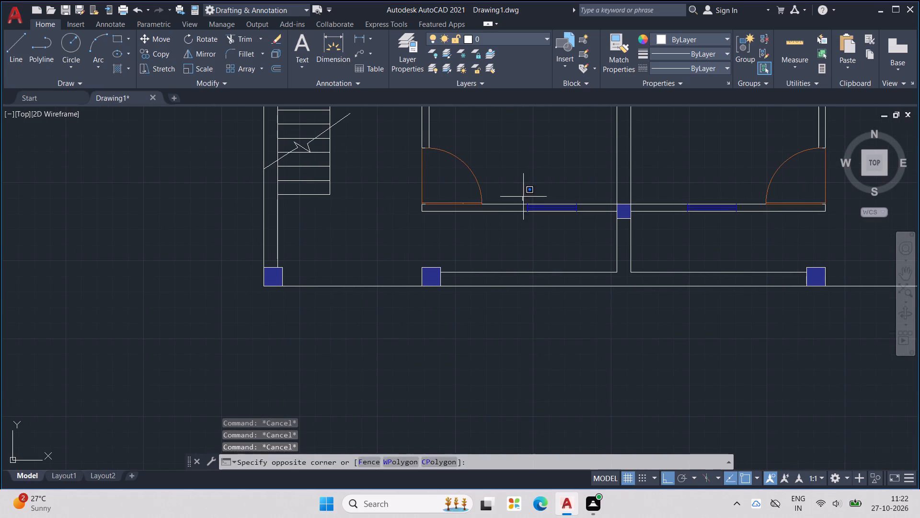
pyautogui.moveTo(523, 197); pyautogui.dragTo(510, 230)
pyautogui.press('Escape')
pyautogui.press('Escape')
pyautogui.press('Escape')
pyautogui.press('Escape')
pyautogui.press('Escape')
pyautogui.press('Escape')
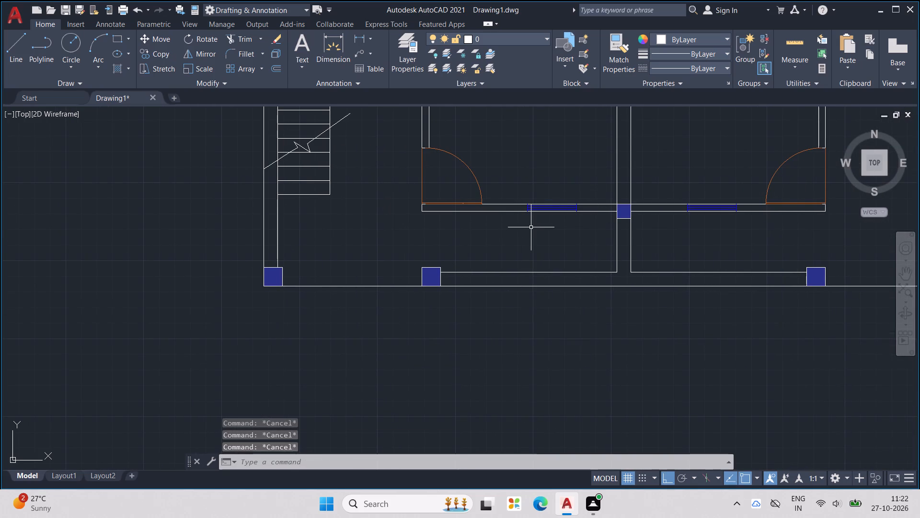
# Copy the west unit's complete south window symbol and paste it into the short wall between the two columns north of the west staircase.
pyautogui.moveTo(531, 227); pyautogui.dragTo(505, 180)
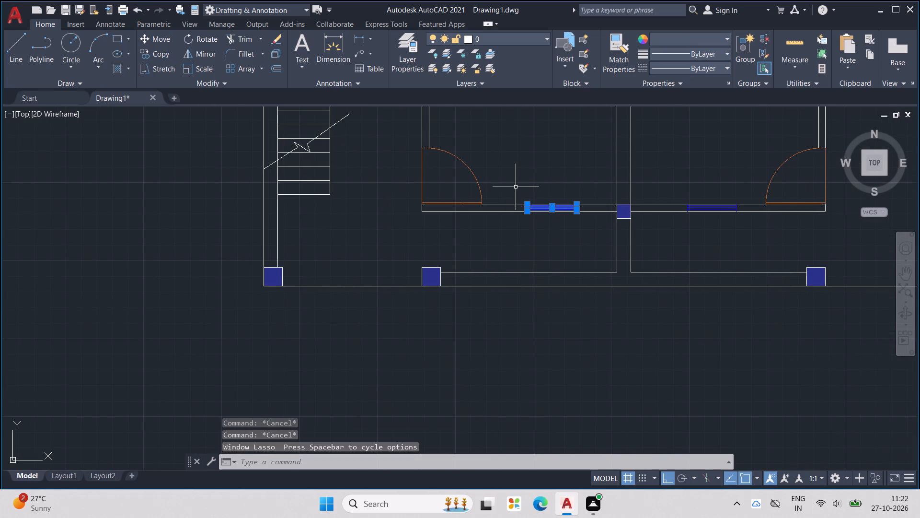
pyautogui.scroll(3, 559, 190)
pyautogui.hotkey('ctrl', 'c')
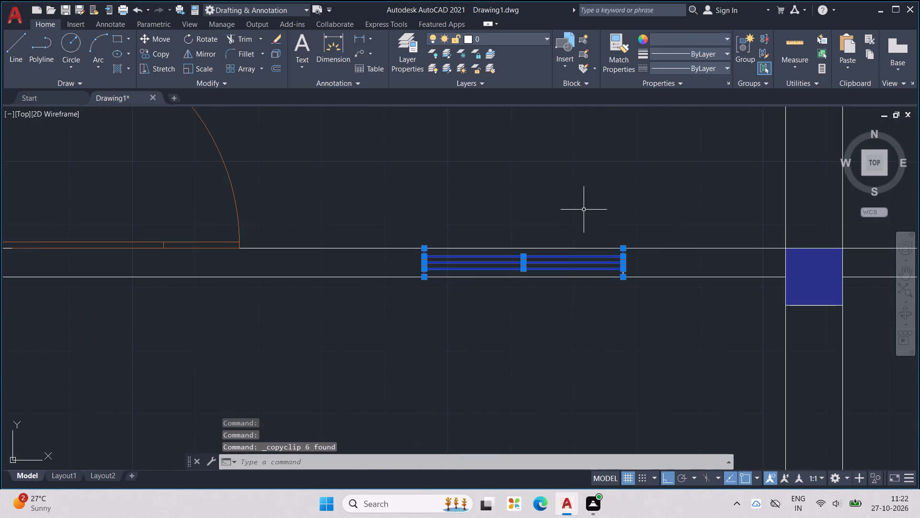
pyautogui.hotkey('ctrl', 'v')
pyautogui.scroll(-3, 583, 210)
pyautogui.scroll(-1, 532, 211)
pyautogui.moveTo(508, 184); pyautogui.dragTo(532, 293, button='middle')
pyautogui.scroll(-1, 508, 185)
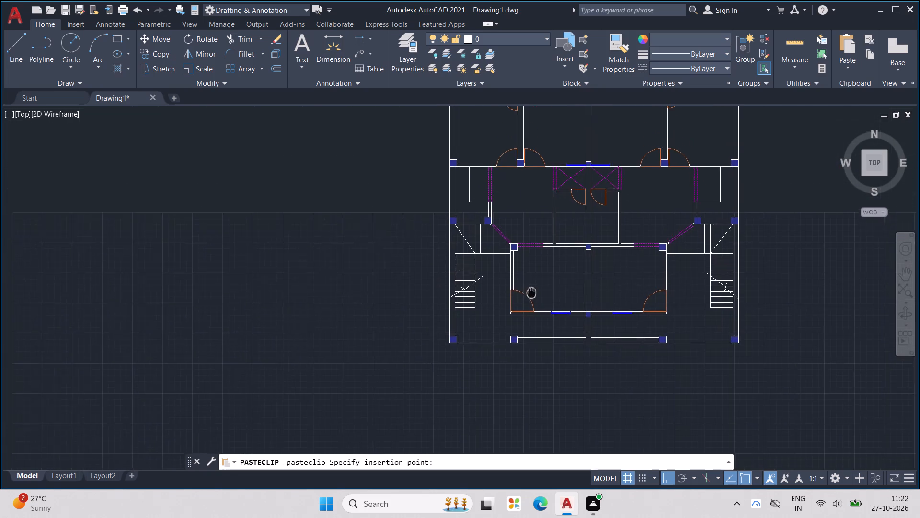
pyautogui.moveTo(532, 293); pyautogui.dragTo(532, 294, button='middle')
pyautogui.scroll(2, 490, 233)
pyautogui.scroll(2, 436, 221)
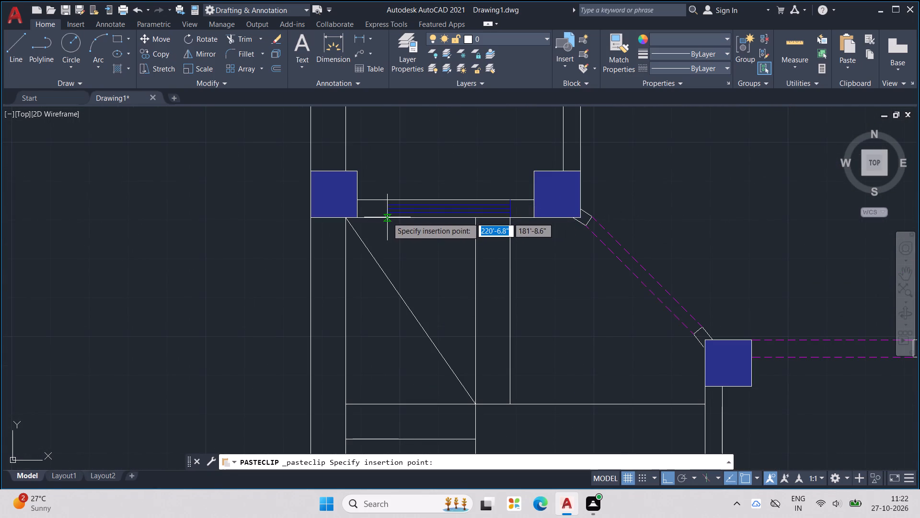
pyautogui.click(387, 217)
# Paste the copied window symbol into the matching short wall between the two columns north of the east staircase.
pyautogui.scroll(-2, 528, 212)
pyautogui.scroll(-1, 679, 222)
pyautogui.moveTo(679, 222); pyautogui.dragTo(354, 285, button='middle')
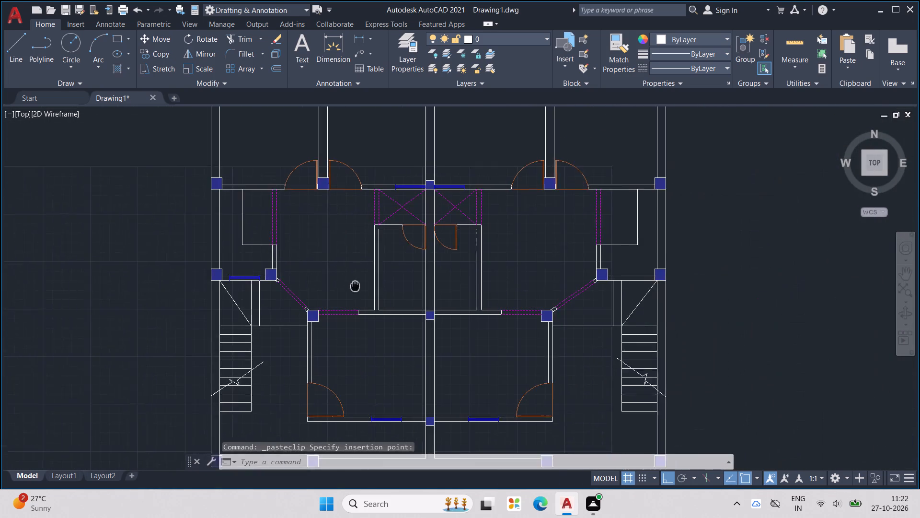
pyautogui.moveTo(354, 285); pyautogui.dragTo(301, 275, button='middle')
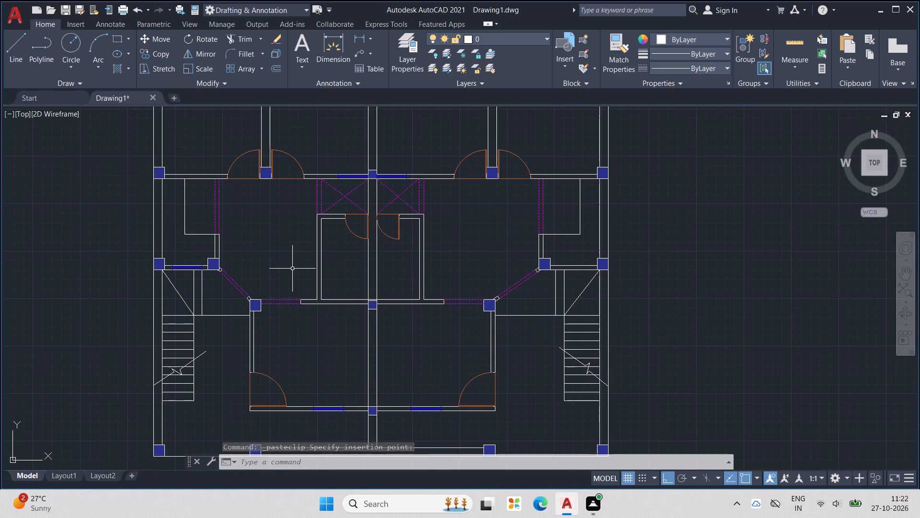
pyautogui.hotkey('ctrl', 'v')
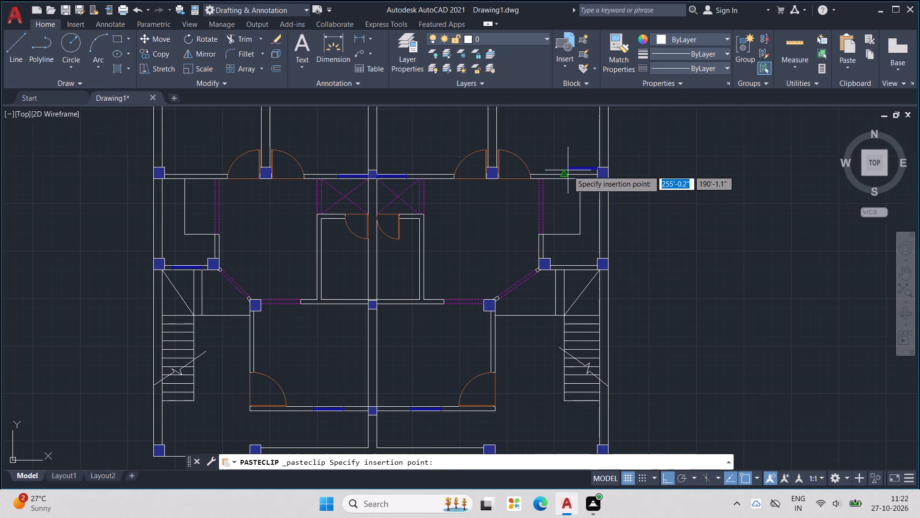
pyautogui.scroll(2, 568, 170)
pyautogui.scroll(-2, 541, 189)
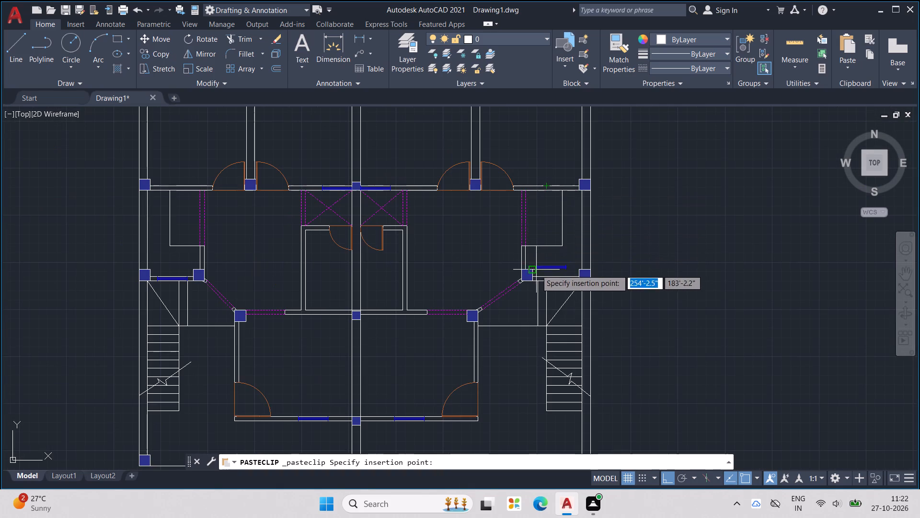
pyautogui.scroll(4, 535, 277)
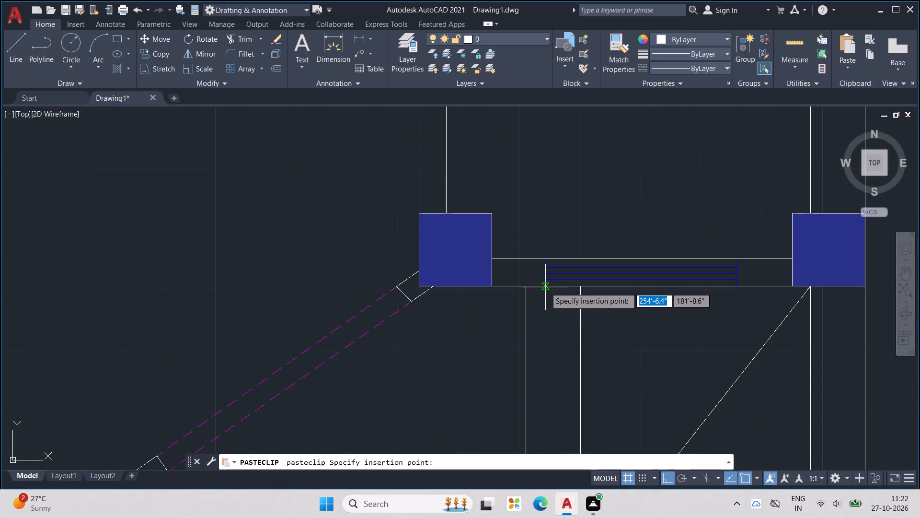
pyautogui.click(555, 284)
# With the current colour set to index Blue, draw a line across the west unit's north toilet south wall, flush with the west partition's inner face.
pyautogui.scroll(-2, 635, 264)
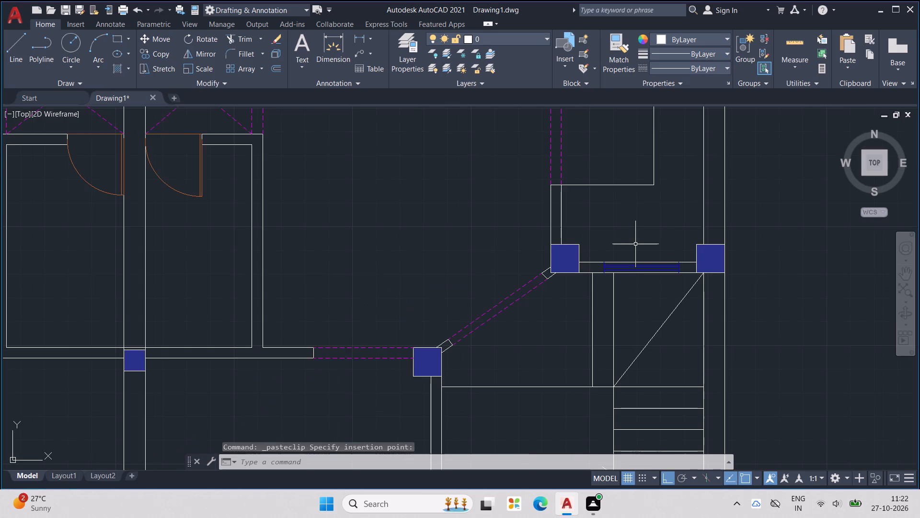
pyautogui.scroll(-1, 631, 229)
pyautogui.moveTo(631, 229); pyautogui.dragTo(622, 265, button='middle')
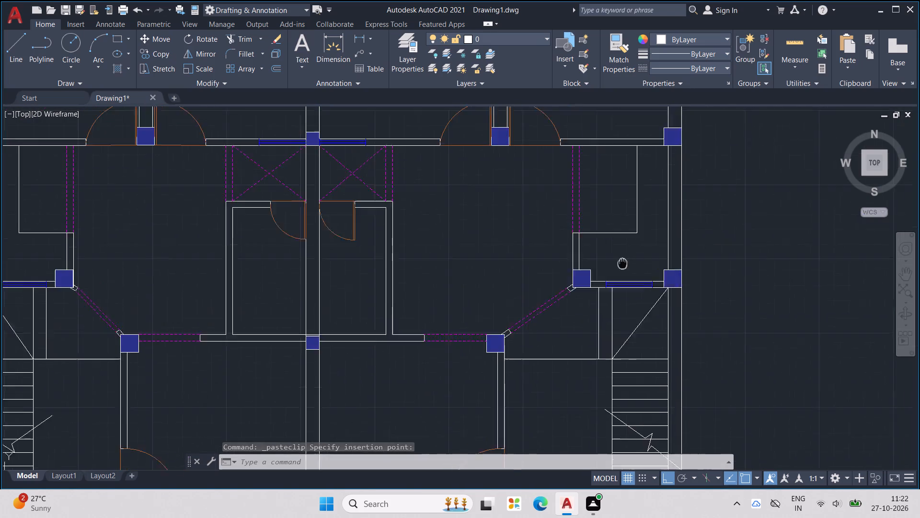
pyautogui.moveTo(622, 265); pyautogui.dragTo(634, 341, button='middle')
pyautogui.scroll(-1, 616, 283)
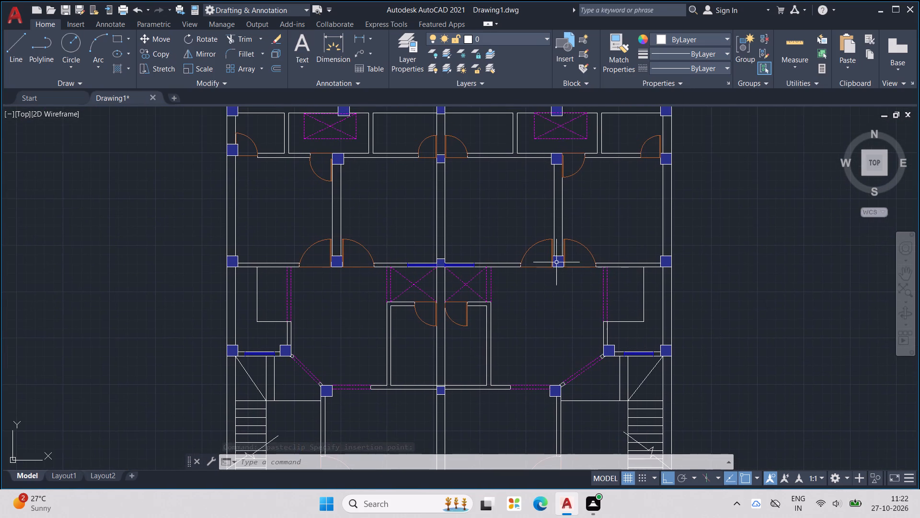
pyautogui.moveTo(491, 237); pyautogui.dragTo(525, 313, button='middle')
pyautogui.scroll(-1, 525, 313)
pyautogui.click(716, 39)
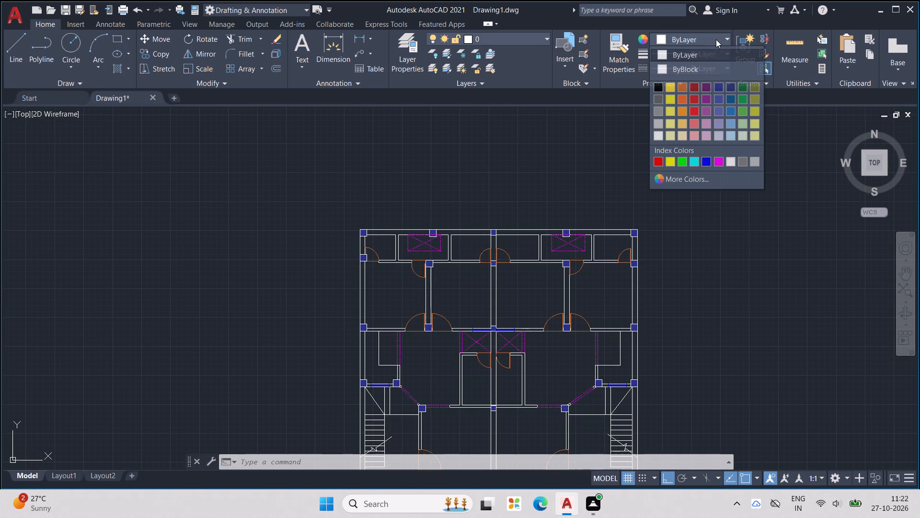
pyautogui.click(710, 157)
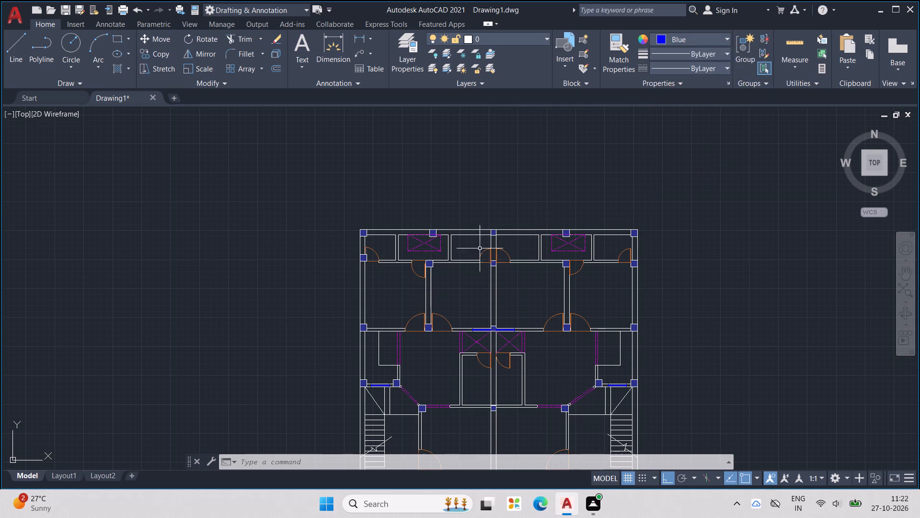
pyautogui.scroll(4, 416, 269)
pyautogui.moveTo(389, 241); pyautogui.dragTo(435, 241, button='middle')
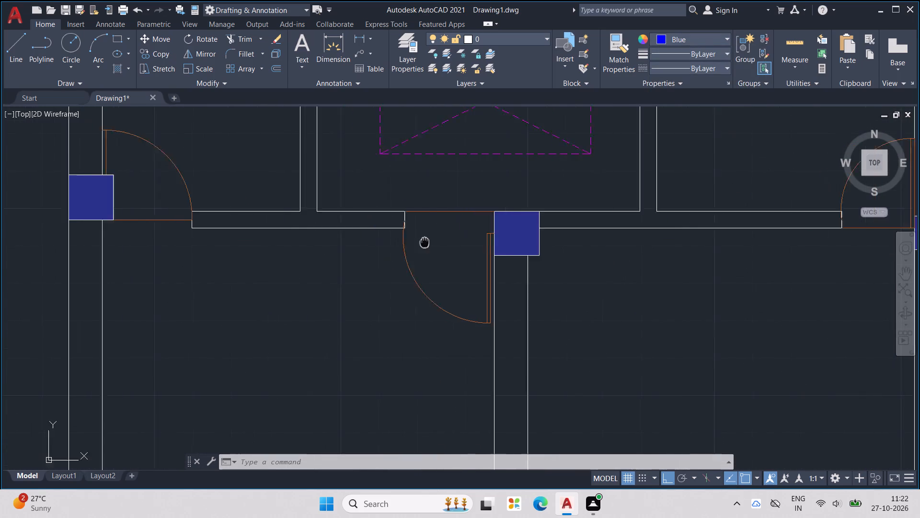
pyautogui.moveTo(435, 241); pyautogui.dragTo(495, 241, button='middle')
pyautogui.press('l')
pyautogui.press('Return')
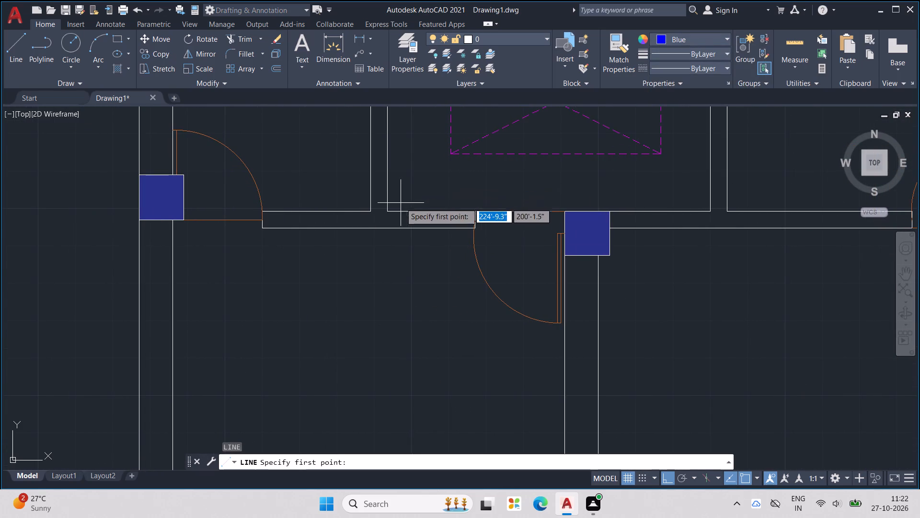
pyautogui.click(391, 208)
pyautogui.click(388, 229)
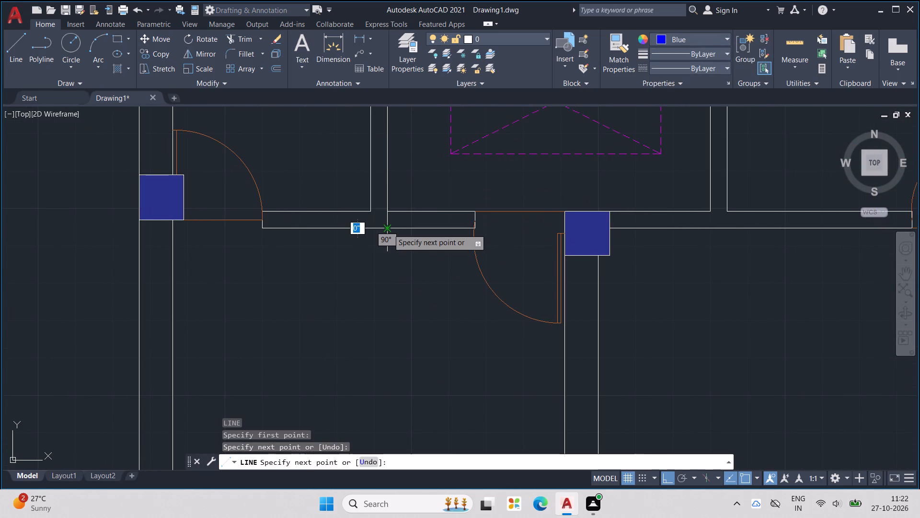
pyautogui.press('Escape')
# Draw a second vertical line across the same wall's thickness, just west of the toilet door jamb.
pyautogui.press('l')
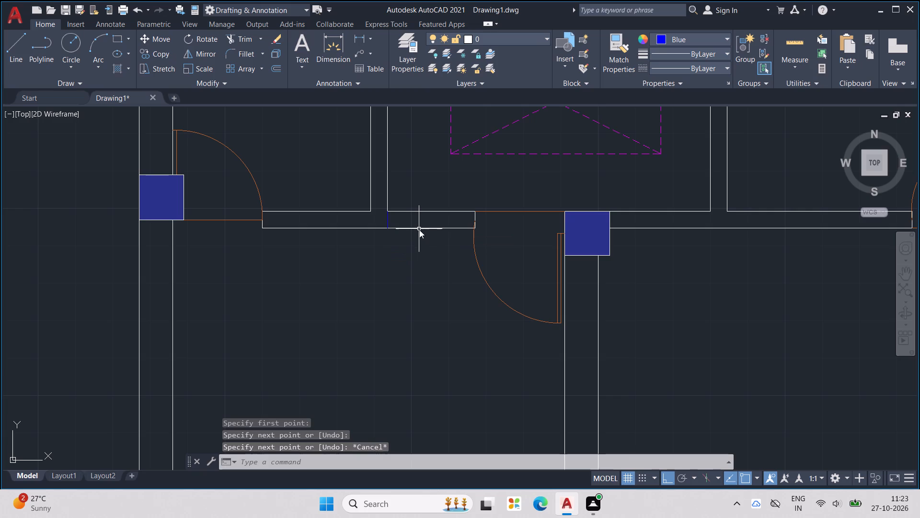
pyautogui.press('Return')
pyautogui.scroll(2, 499, 216)
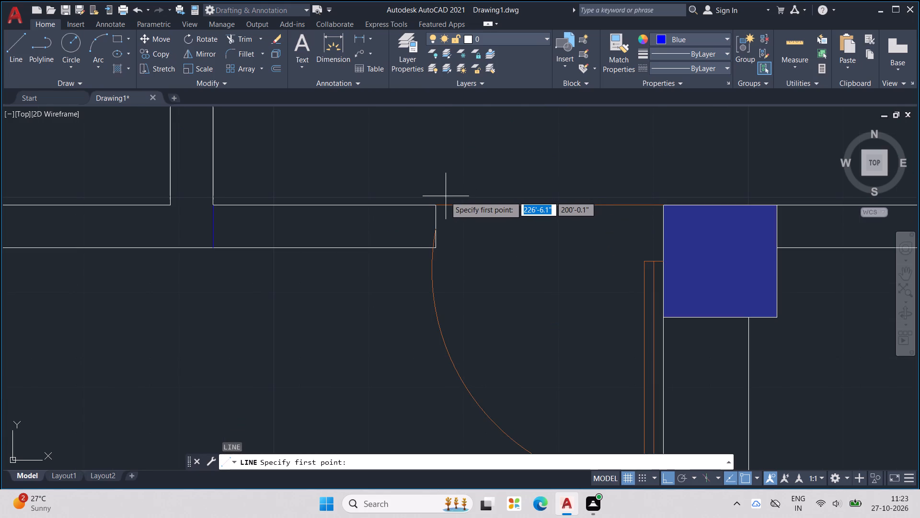
pyautogui.scroll(1, 445, 196)
pyautogui.click(412, 210)
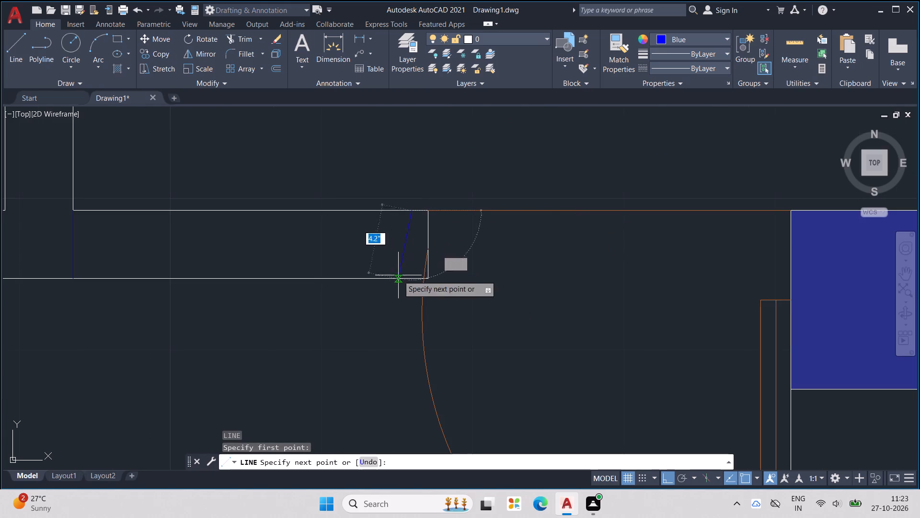
pyautogui.click(411, 279)
pyautogui.press('Escape')
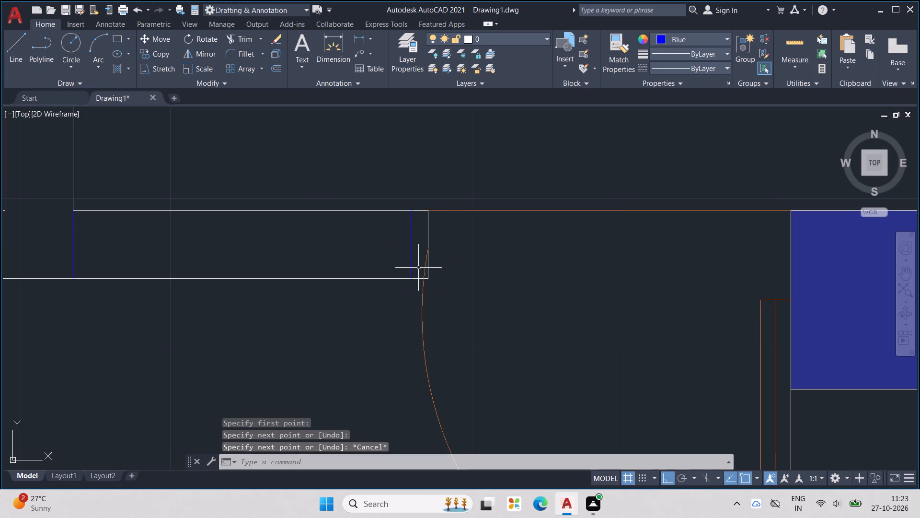
# Draw a horizontal centre line about 1'-10.4" long joining the midpoints of the two blue end lines.
pyautogui.press('l')
pyautogui.press('Return')
pyautogui.click(411, 243)
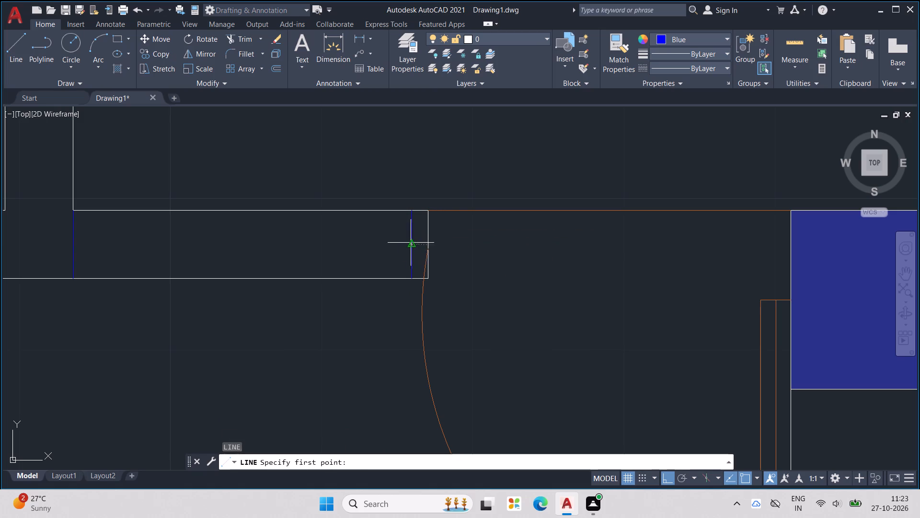
pyautogui.moveTo(379, 228); pyautogui.dragTo(644, 247, button='middle')
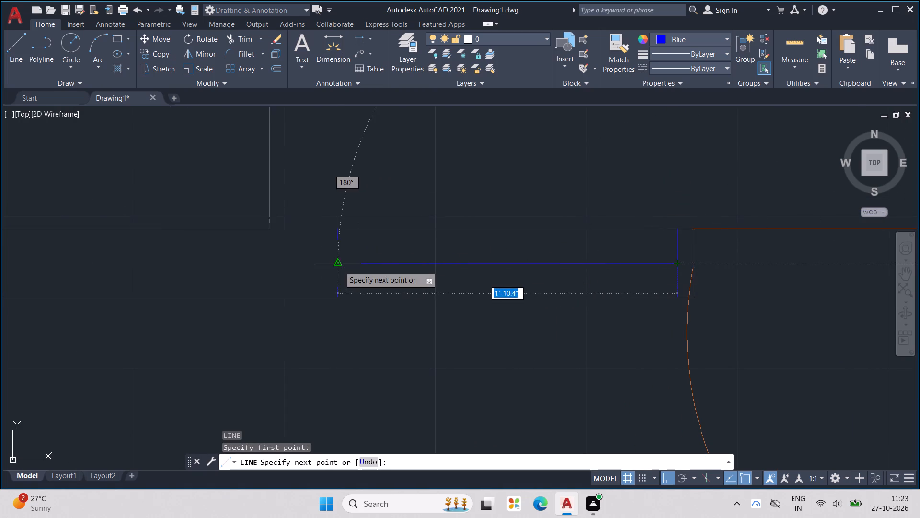
pyautogui.click(338, 266)
pyautogui.press('Escape')
pyautogui.press('Escape')
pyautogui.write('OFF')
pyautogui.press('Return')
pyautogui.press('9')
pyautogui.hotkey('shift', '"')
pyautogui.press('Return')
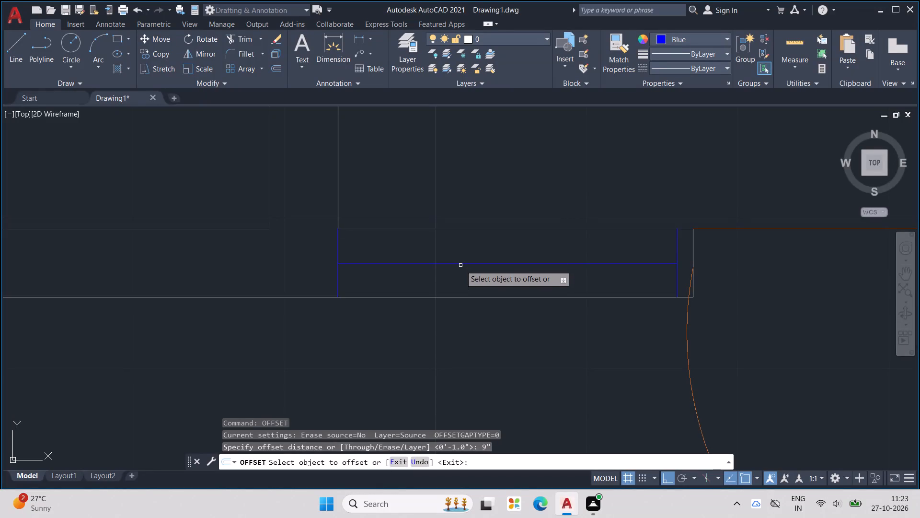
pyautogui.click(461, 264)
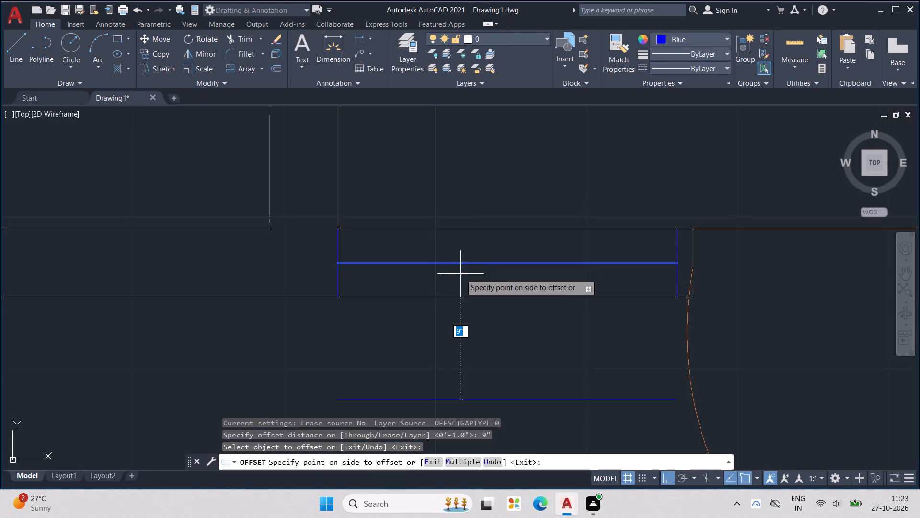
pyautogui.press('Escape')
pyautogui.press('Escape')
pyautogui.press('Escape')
# Offset the window's horizontal centre line 1" to the north and 1" to the south.
pyautogui.write('OFF')
pyautogui.press('Return')
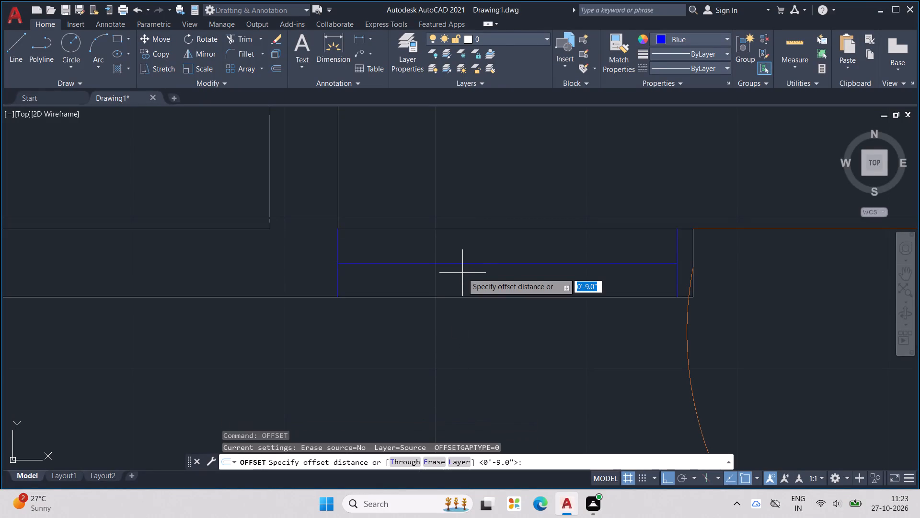
pyautogui.write('1"')
pyautogui.press('Return')
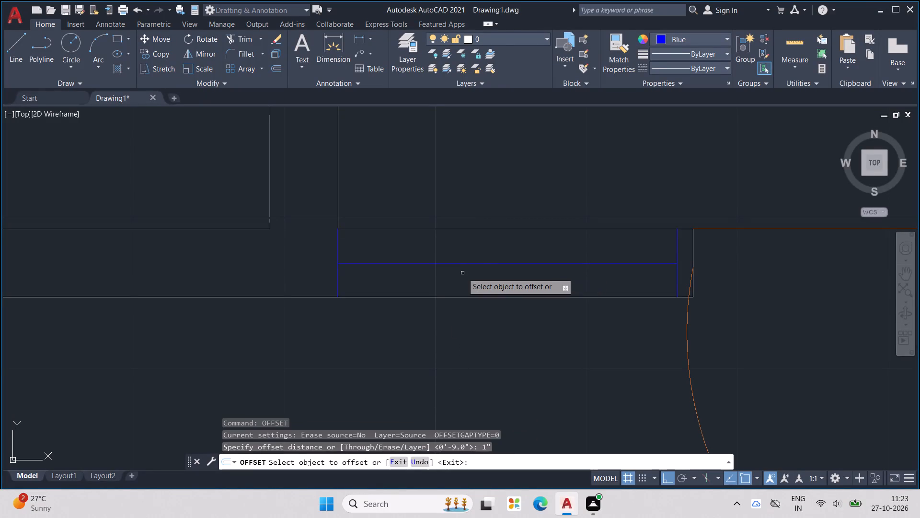
pyautogui.click(467, 262)
pyautogui.click(468, 256)
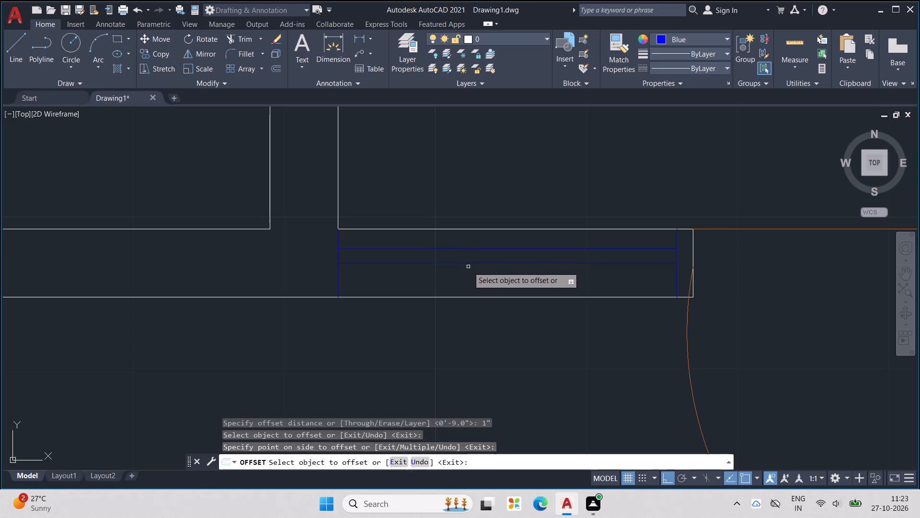
pyautogui.click(476, 263)
pyautogui.click(480, 282)
pyautogui.press('Escape')
pyautogui.press('Escape')
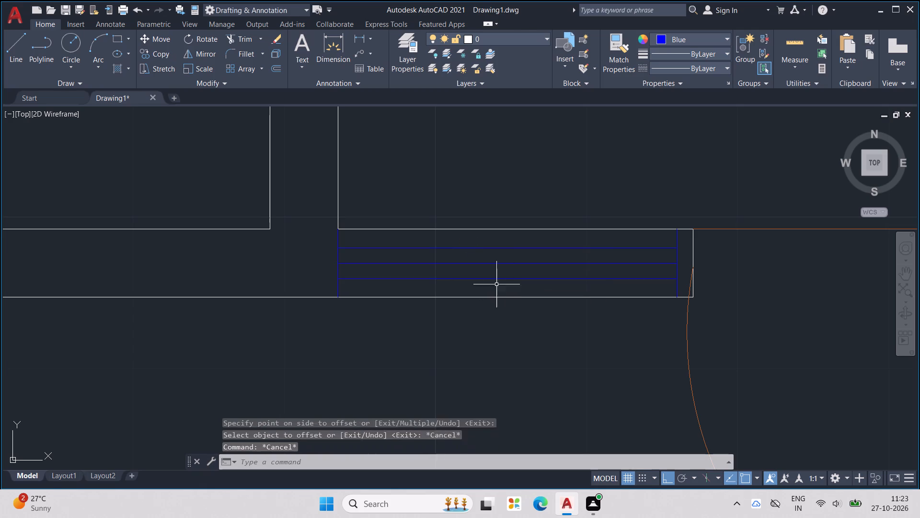
pyautogui.press('Escape')
pyautogui.press('Escape')
pyautogui.press('Escape')
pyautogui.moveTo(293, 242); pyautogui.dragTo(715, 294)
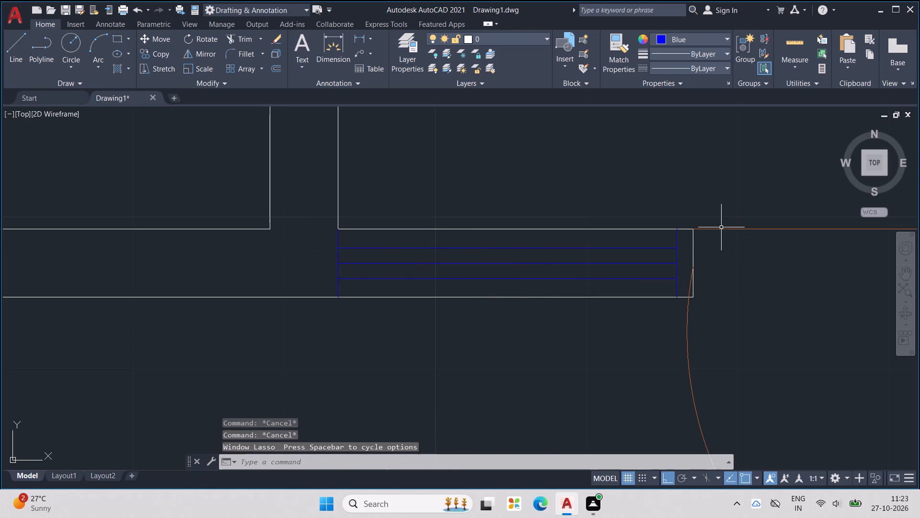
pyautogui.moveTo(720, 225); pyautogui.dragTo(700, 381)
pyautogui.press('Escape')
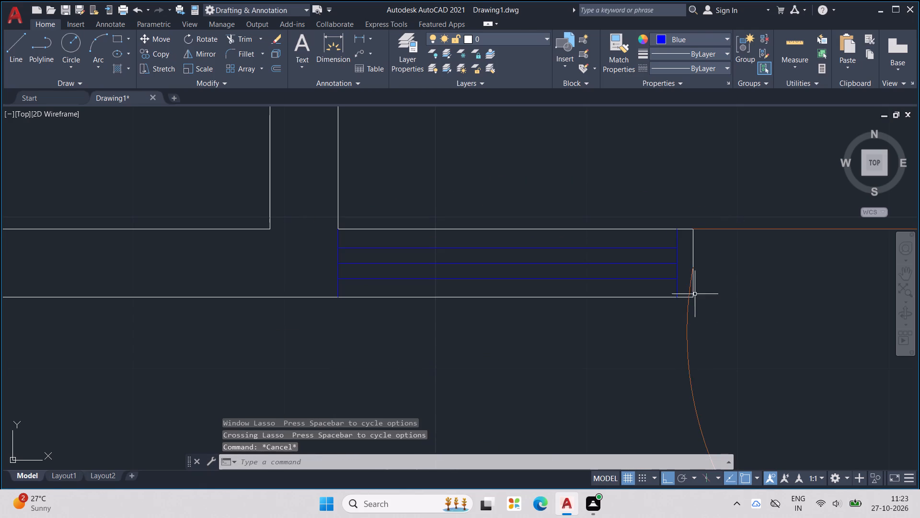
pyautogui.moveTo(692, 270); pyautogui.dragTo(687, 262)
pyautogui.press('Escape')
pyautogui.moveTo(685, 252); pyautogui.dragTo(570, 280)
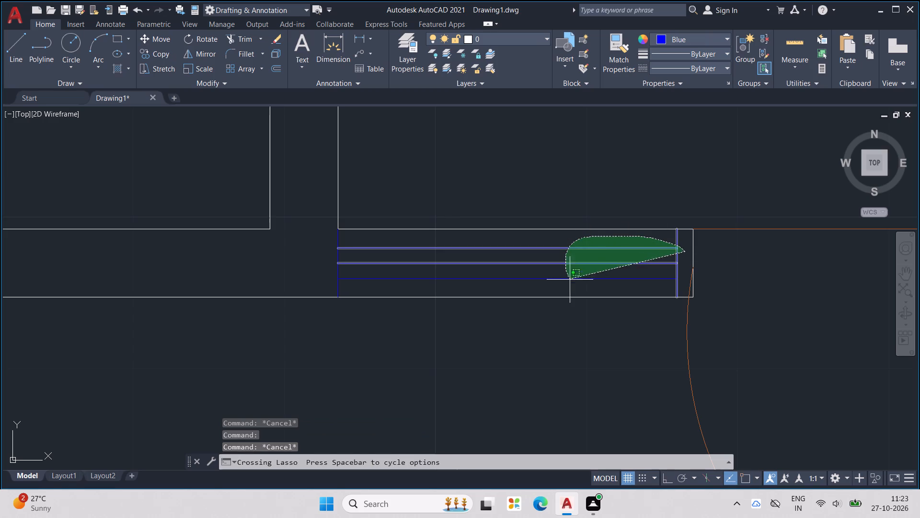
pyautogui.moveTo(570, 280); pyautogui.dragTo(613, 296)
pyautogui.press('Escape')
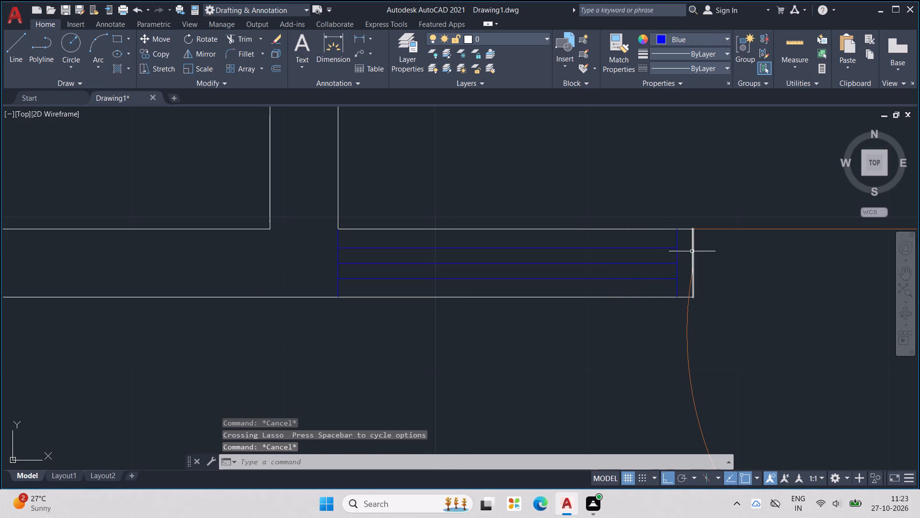
# Select the three horizontal and two end lines of the west unit's north toilet window and copy them to the clipboard.
pyautogui.moveTo(682, 249); pyautogui.dragTo(538, 268)
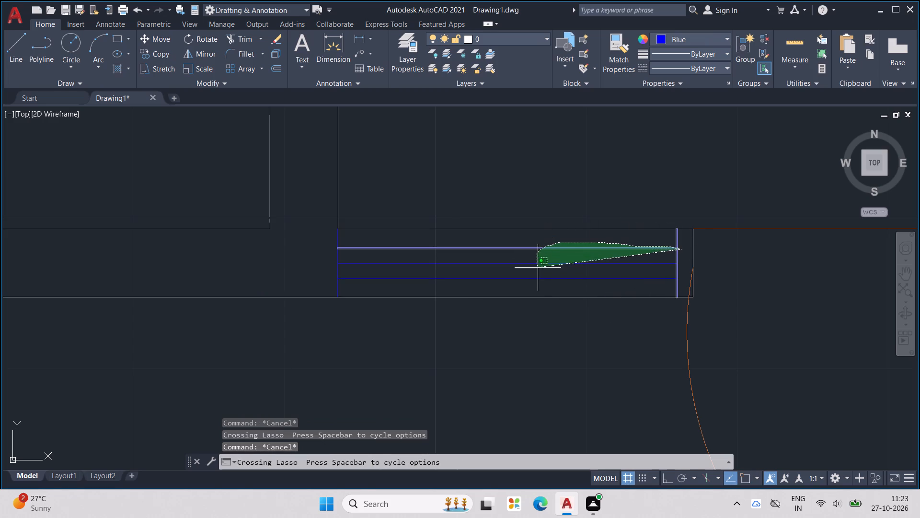
pyautogui.moveTo(538, 268); pyautogui.dragTo(544, 281)
pyautogui.scroll(1, 382, 264)
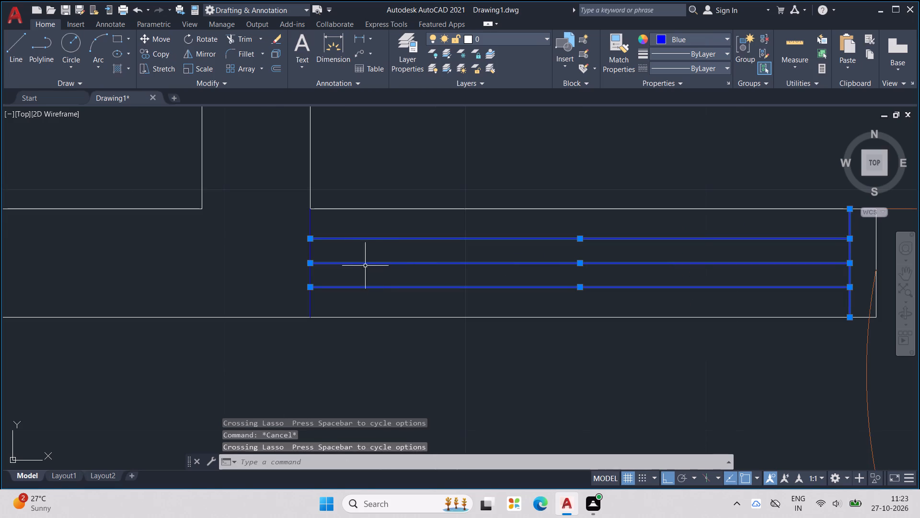
pyautogui.moveTo(368, 244); pyautogui.dragTo(556, 270, button='middle')
pyautogui.scroll(2, 478, 249)
pyautogui.moveTo(550, 260); pyautogui.dragTo(484, 260)
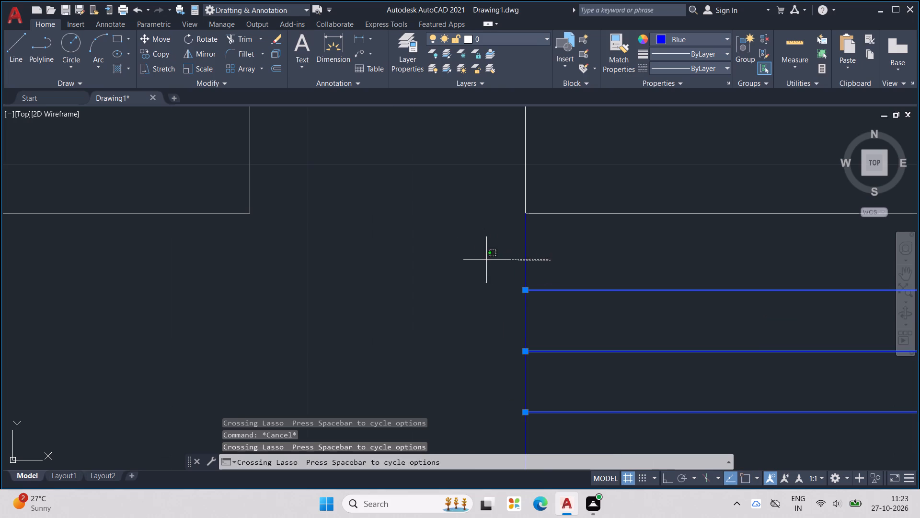
pyautogui.moveTo(484, 260); pyautogui.dragTo(455, 263)
pyautogui.hotkey('ctrl', 'c')
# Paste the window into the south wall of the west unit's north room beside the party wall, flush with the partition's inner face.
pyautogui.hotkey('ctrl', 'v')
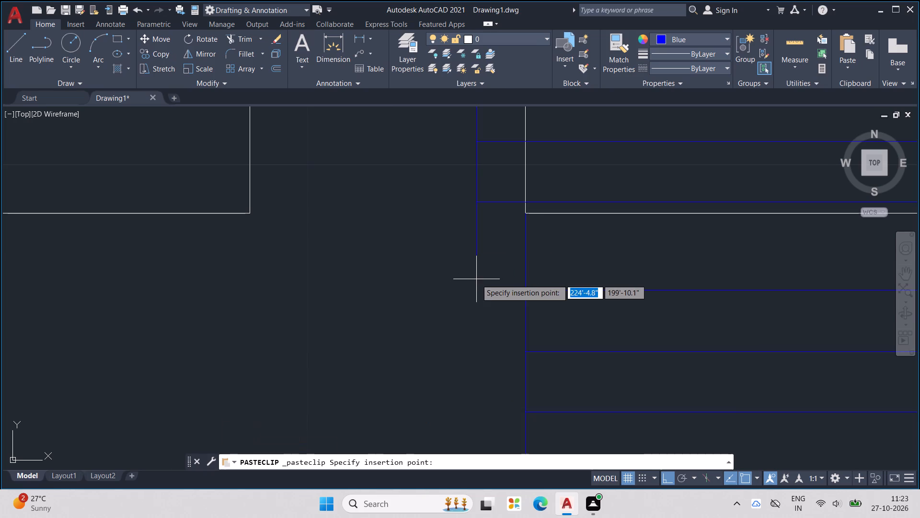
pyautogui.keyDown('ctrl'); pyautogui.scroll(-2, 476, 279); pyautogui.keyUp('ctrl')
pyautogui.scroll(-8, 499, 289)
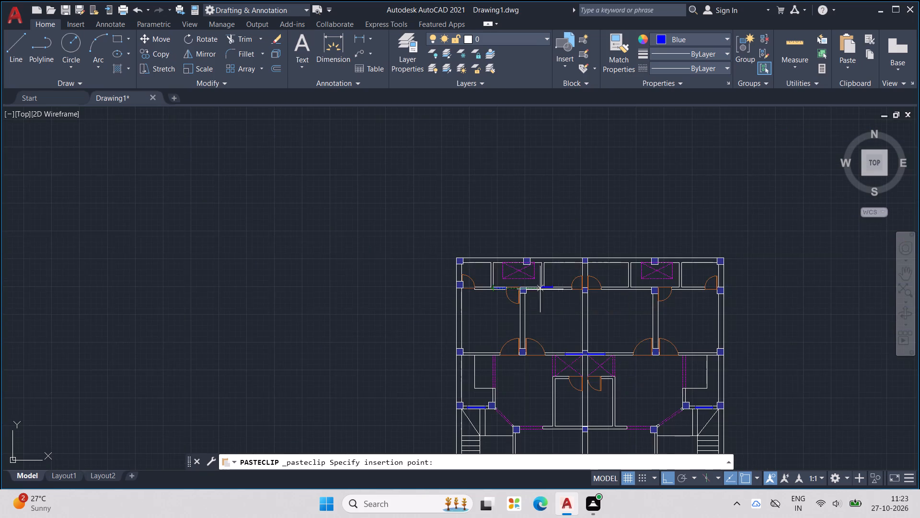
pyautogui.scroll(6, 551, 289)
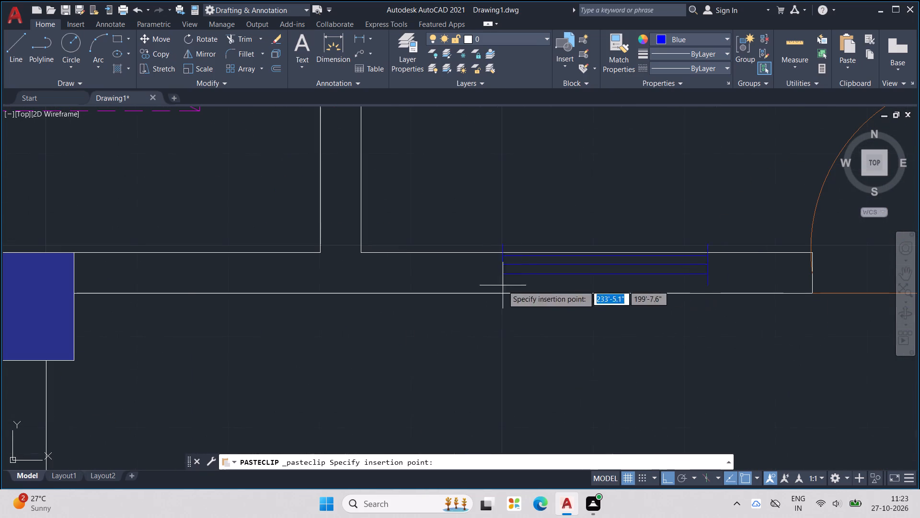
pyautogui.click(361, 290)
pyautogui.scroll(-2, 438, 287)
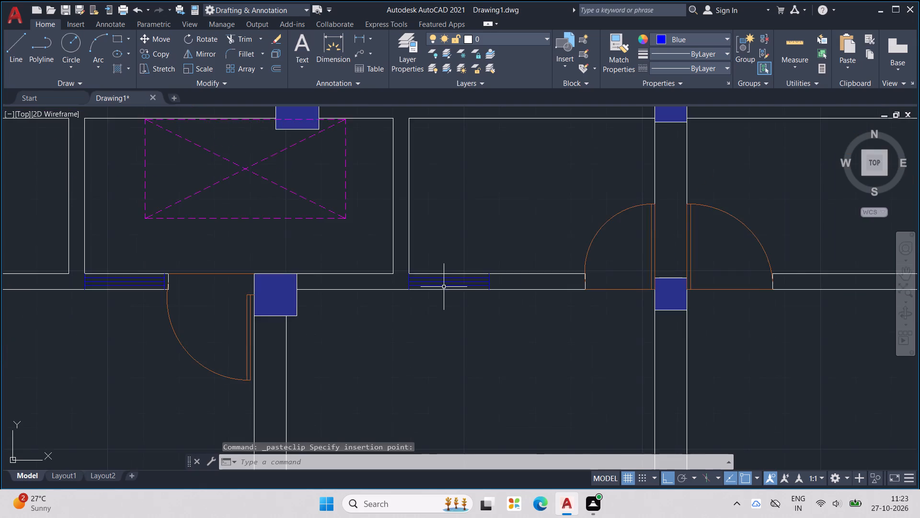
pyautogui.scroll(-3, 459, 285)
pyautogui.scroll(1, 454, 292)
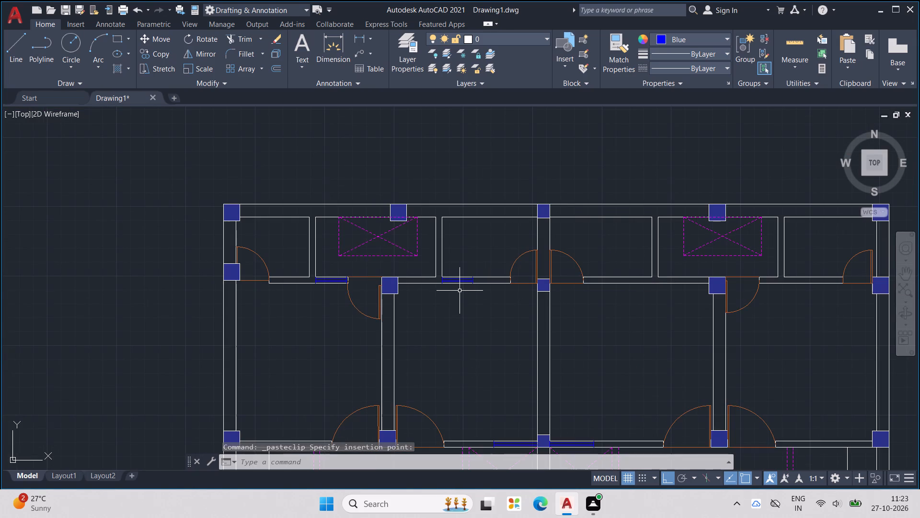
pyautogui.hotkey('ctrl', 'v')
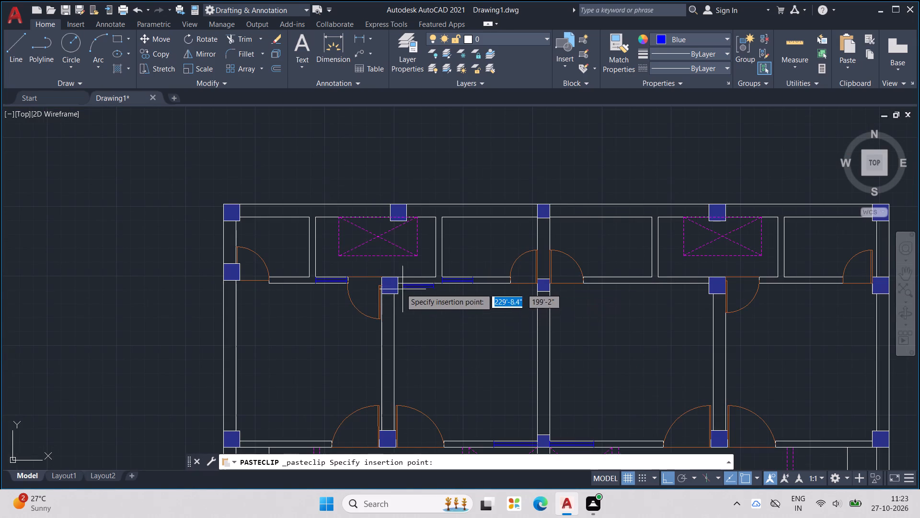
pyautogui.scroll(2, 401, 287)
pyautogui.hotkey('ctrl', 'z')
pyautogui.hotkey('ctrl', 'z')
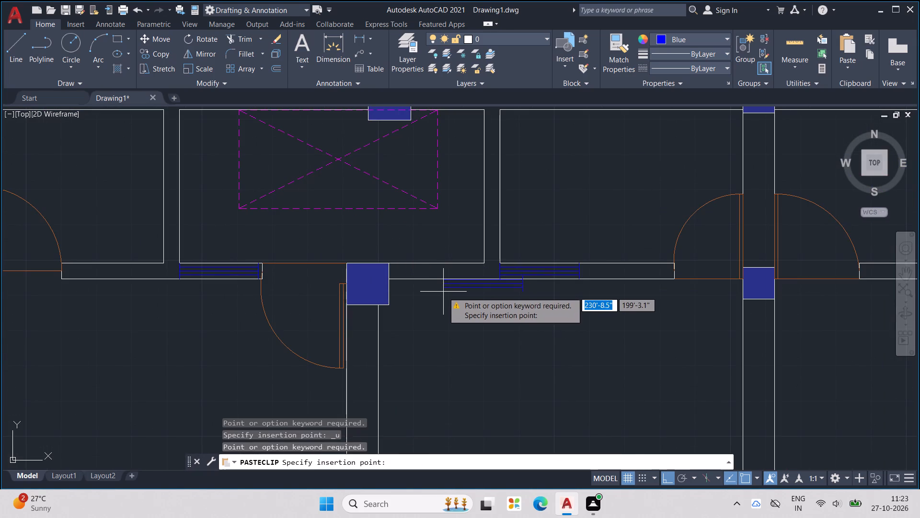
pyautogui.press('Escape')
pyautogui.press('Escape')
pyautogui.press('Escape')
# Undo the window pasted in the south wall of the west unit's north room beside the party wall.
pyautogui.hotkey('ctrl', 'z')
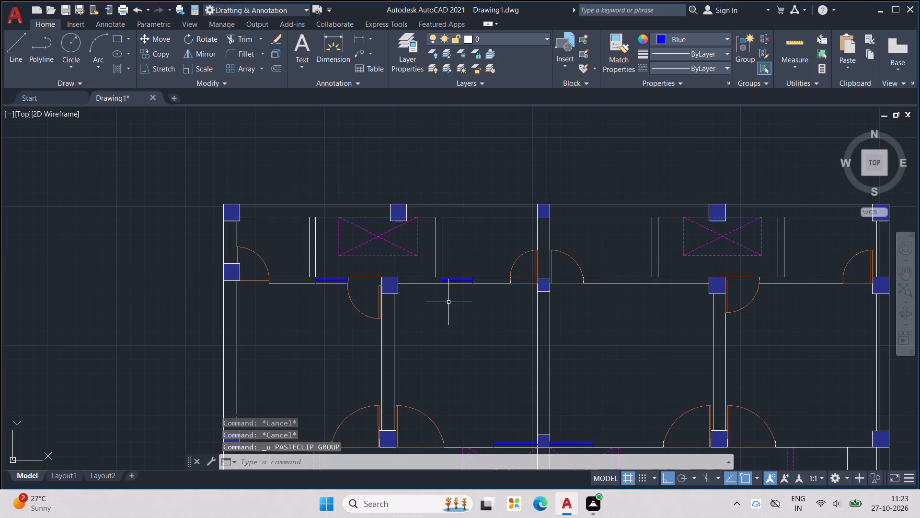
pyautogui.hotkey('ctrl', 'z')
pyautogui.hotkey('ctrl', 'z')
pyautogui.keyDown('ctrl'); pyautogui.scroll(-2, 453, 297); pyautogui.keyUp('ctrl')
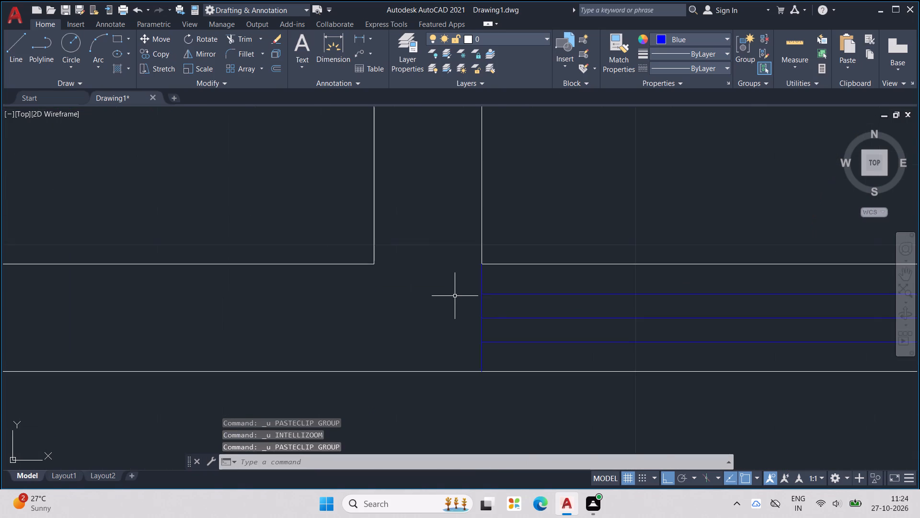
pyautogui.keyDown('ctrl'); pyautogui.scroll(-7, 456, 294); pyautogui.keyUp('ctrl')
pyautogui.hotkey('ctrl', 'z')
# Paste the copied window into the west unit's north toilet south wall, just east of the column beside the toilet door.
pyautogui.keyDown('ctrl'); pyautogui.scroll(-3, 458, 294); pyautogui.keyUp('ctrl')
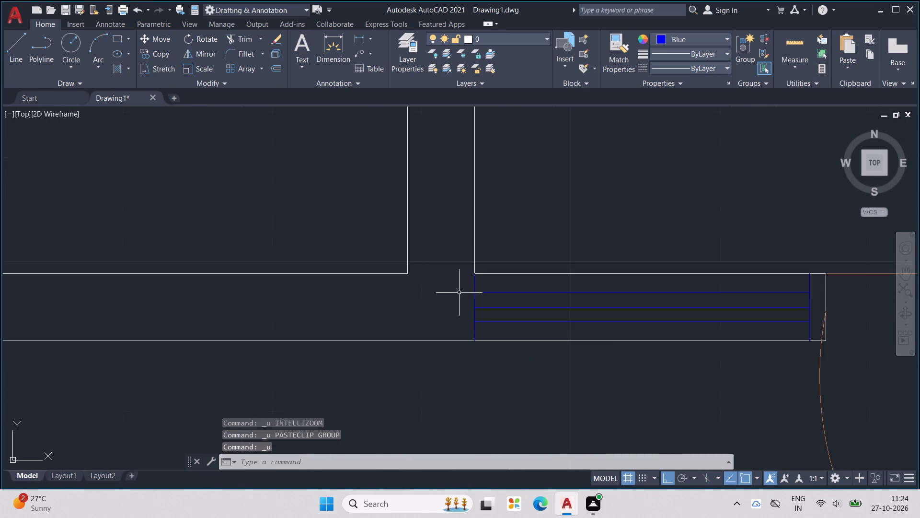
pyautogui.keyDown('ctrl'); pyautogui.scroll(-6, 467, 287); pyautogui.keyUp('ctrl')
pyautogui.hotkey('ctrl', 'v')
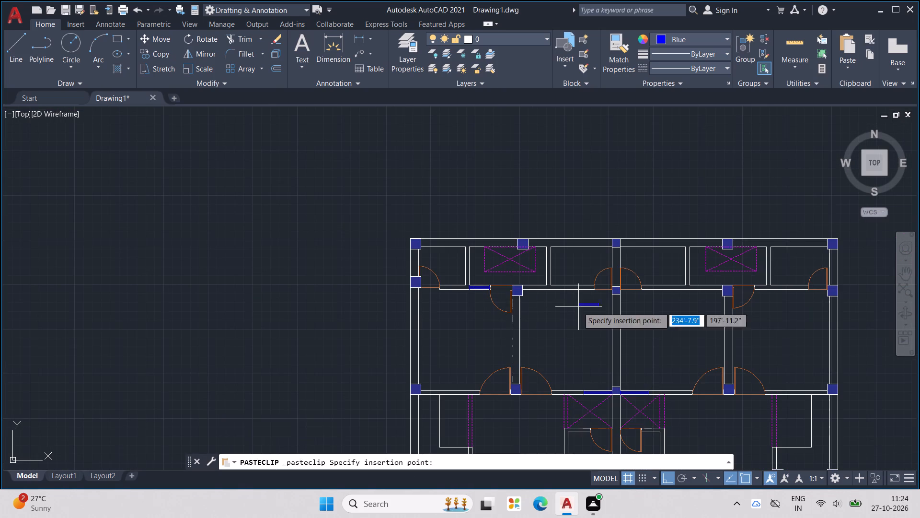
pyautogui.scroll(3, 515, 294)
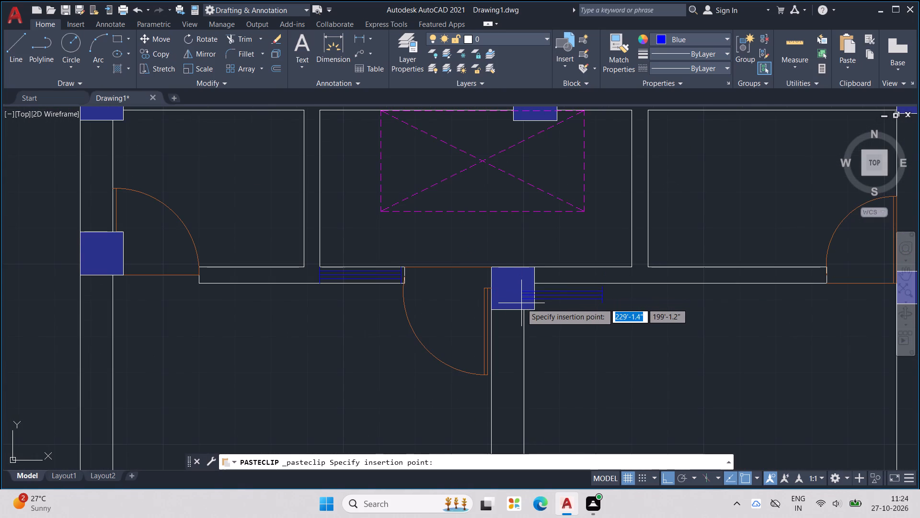
pyautogui.moveTo(540, 298); pyautogui.dragTo(520, 317, button='middle')
pyautogui.scroll(-1, 520, 317)
pyautogui.scroll(2, 532, 305)
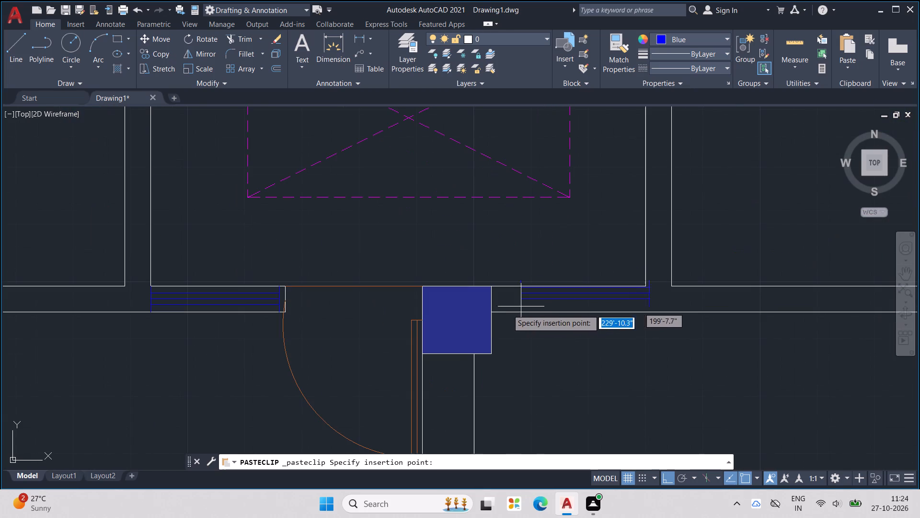
pyautogui.click(495, 311)
# Paste the same window into the east unit's north toilet south wall, just west of the column beside the toilet door.
pyautogui.scroll(-3, 550, 308)
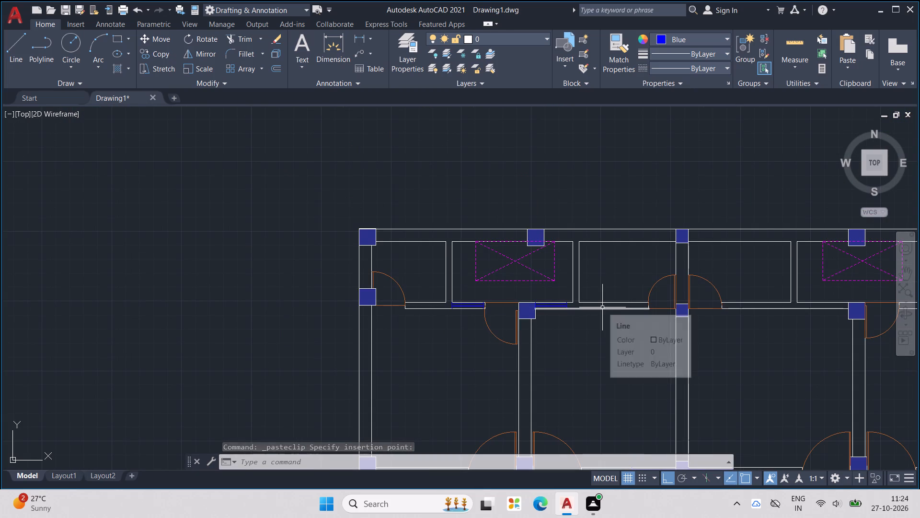
pyautogui.moveTo(605, 307); pyautogui.dragTo(425, 291, button='middle')
pyautogui.press('Escape')
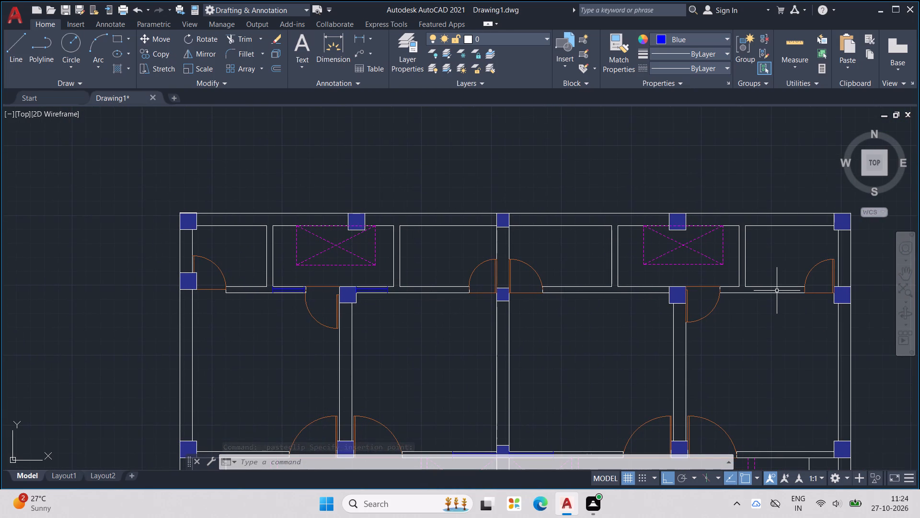
pyautogui.hotkey('ctrl', 'v')
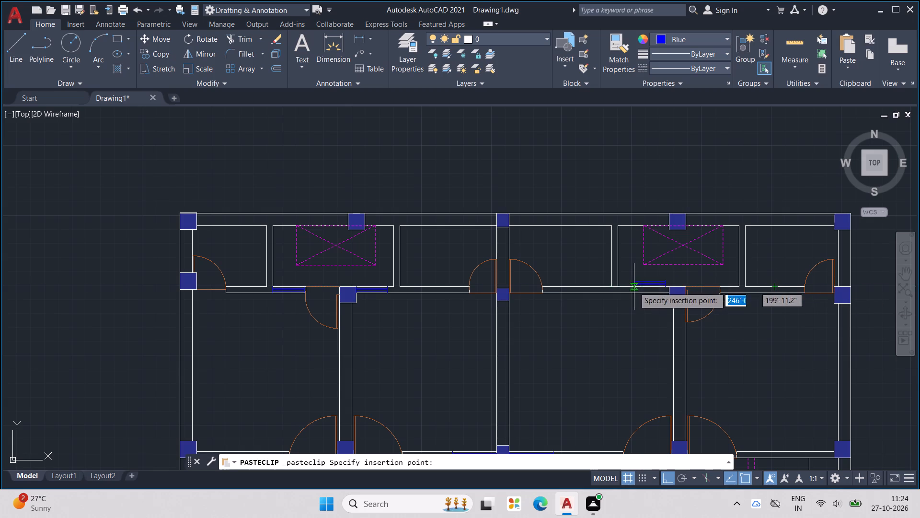
pyautogui.scroll(2, 631, 293)
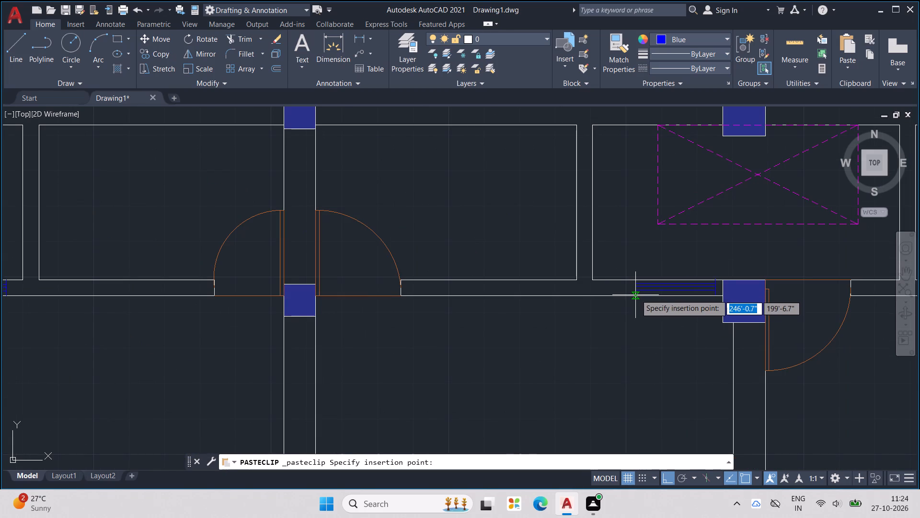
pyautogui.scroll(-3, 644, 294)
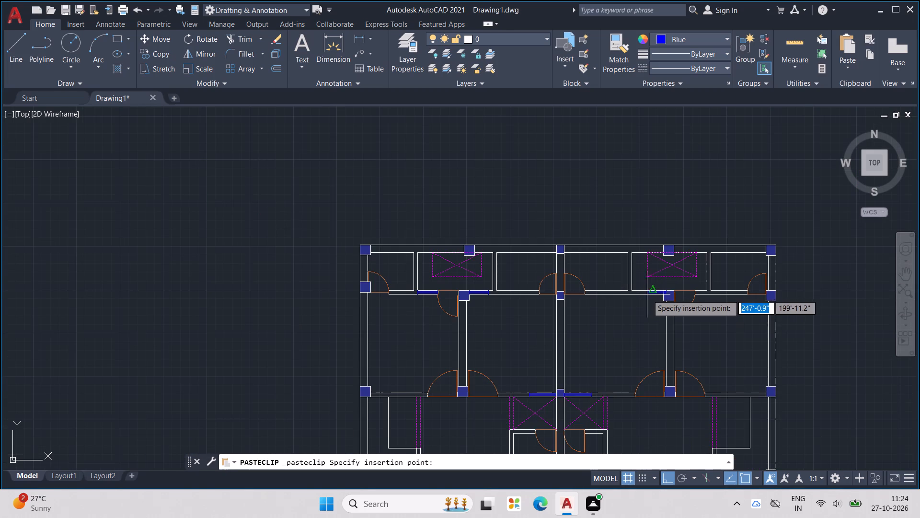
pyautogui.scroll(3, 651, 294)
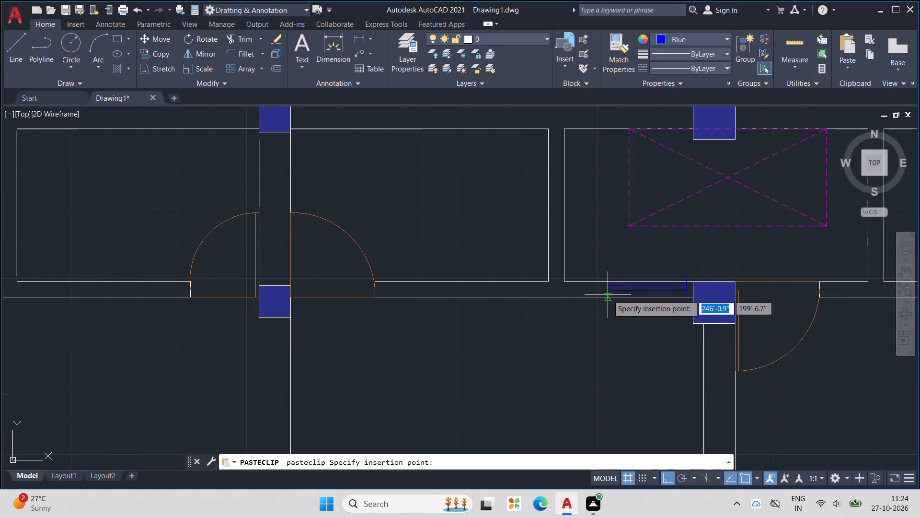
pyautogui.click(610, 297)
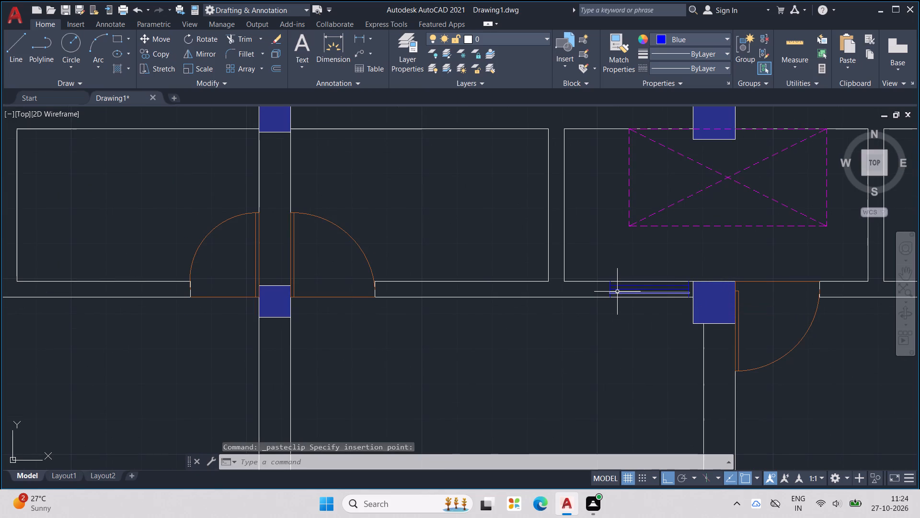
# Paste another copy of the window into the east unit's north toilet south wall, starting at the toilet door's east jamb.
pyautogui.scroll(-3, 676, 300)
pyautogui.moveTo(690, 302); pyautogui.dragTo(581, 285, button='middle')
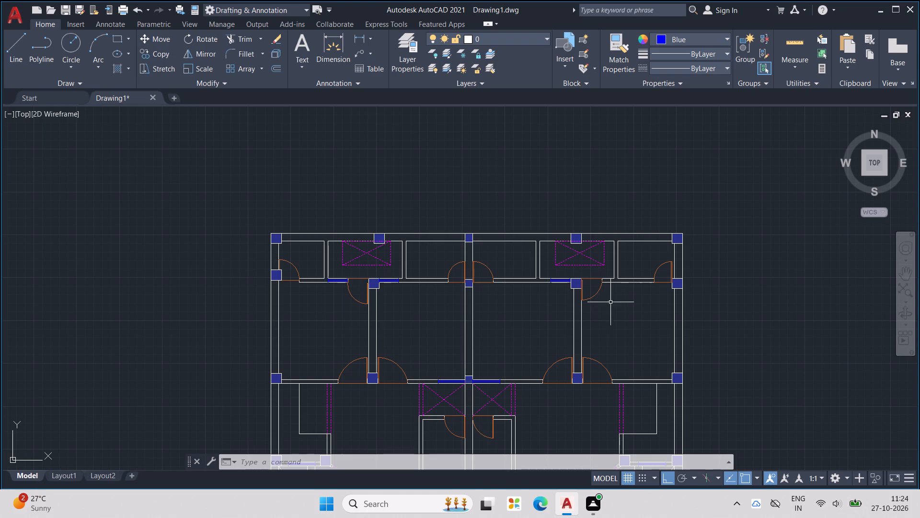
pyautogui.hotkey('ctrl', 'v')
pyautogui.scroll(3, 632, 302)
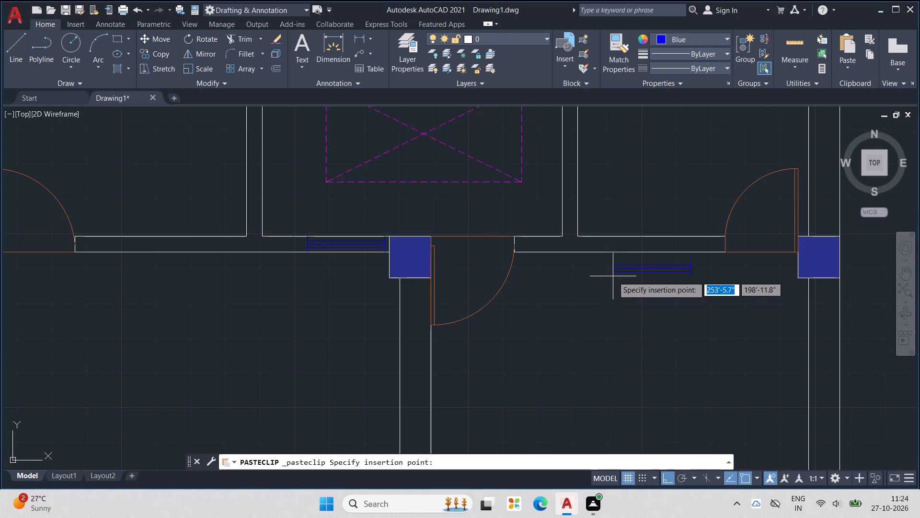
pyautogui.moveTo(613, 276); pyautogui.dragTo(581, 298, button='middle')
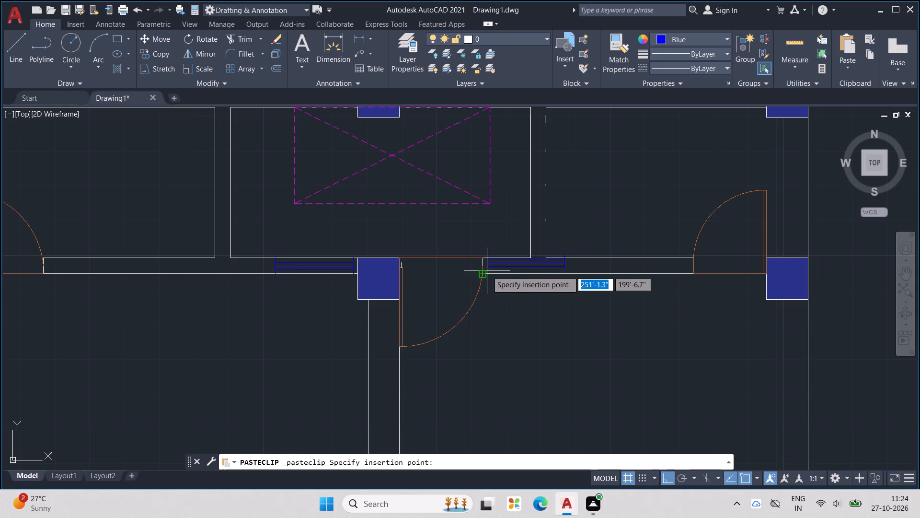
pyautogui.scroll(-2, 493, 270)
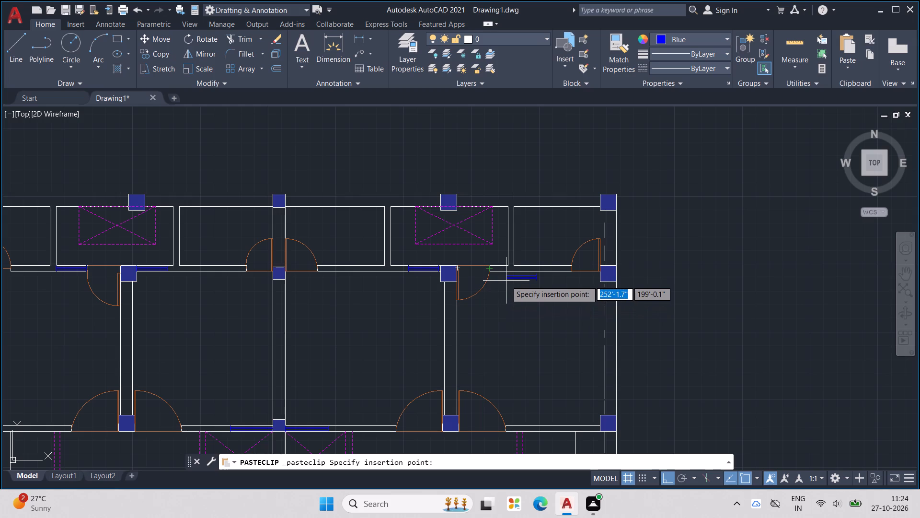
pyautogui.moveTo(506, 283); pyautogui.dragTo(542, 309, button='middle')
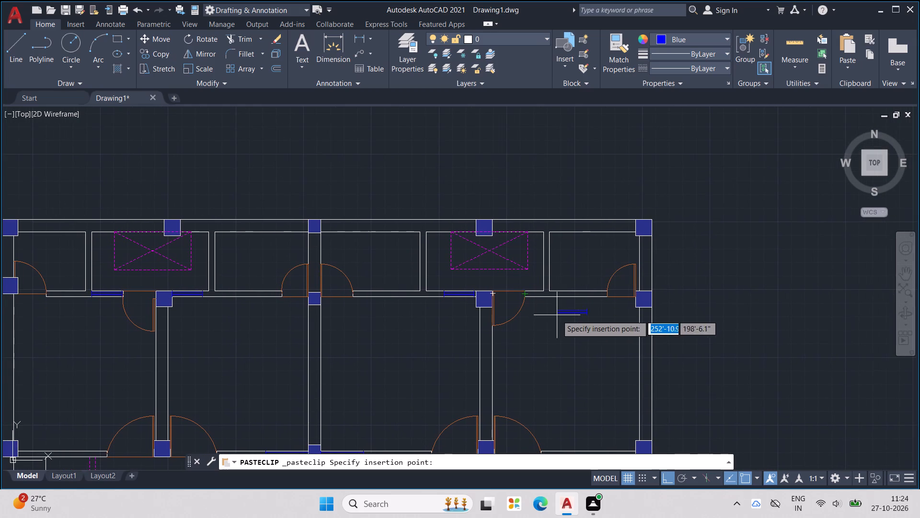
pyautogui.moveTo(562, 318); pyautogui.dragTo(719, 358, button='middle')
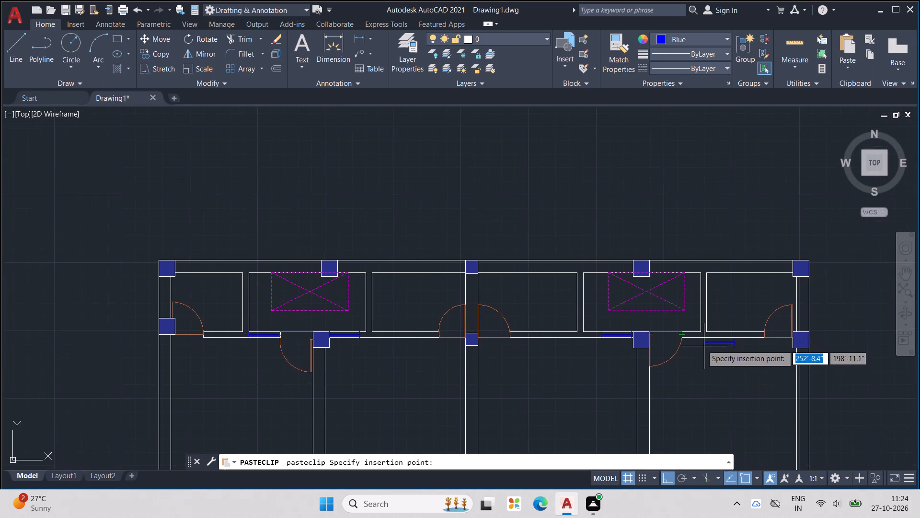
pyautogui.scroll(2, 699, 343)
pyautogui.click(651, 330)
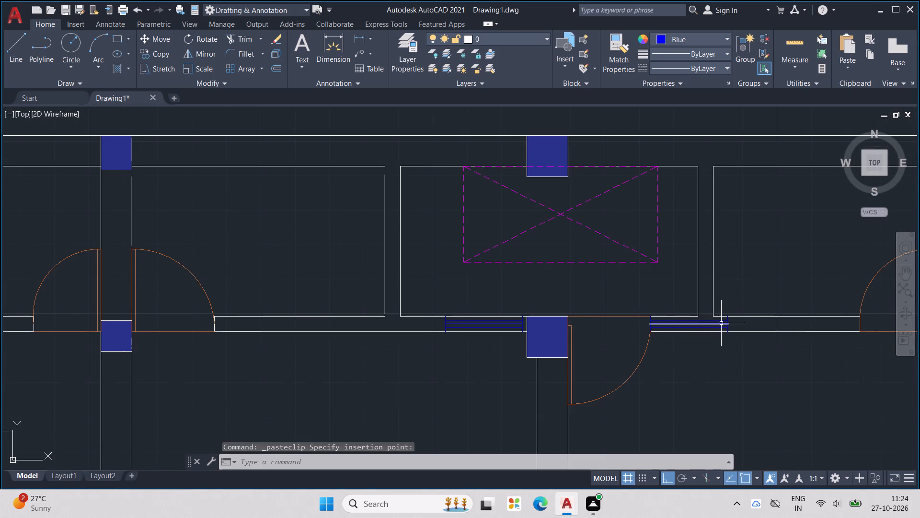
# Move the east end line of the window beside the east unit's toilet door west to just short of the partition.
pyautogui.scroll(2, 727, 325)
pyautogui.click(722, 328)
pyautogui.scroll(3, 722, 328)
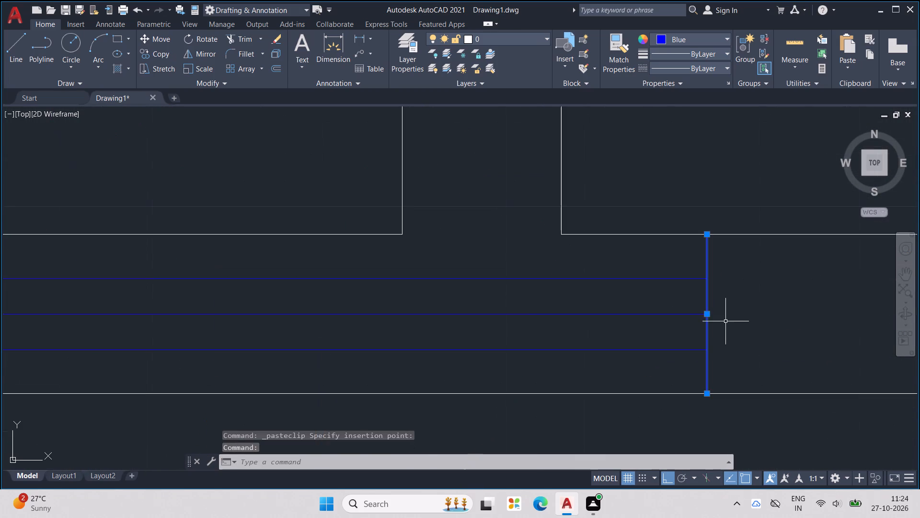
pyautogui.moveTo(707, 315); pyautogui.dragTo(396, 292)
pyautogui.click(395, 291)
pyautogui.press('Escape')
pyautogui.press('Escape')
pyautogui.press('Escape')
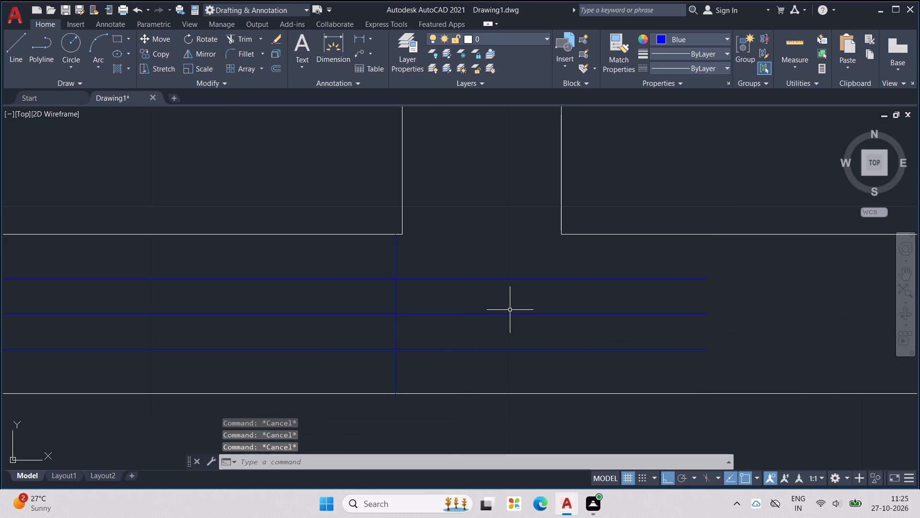
# Trim the three window lines that project east beyond the relocated end line.
pyautogui.write('TR')
pyautogui.press('Return')
pyautogui.moveTo(524, 272); pyautogui.dragTo(520, 319)
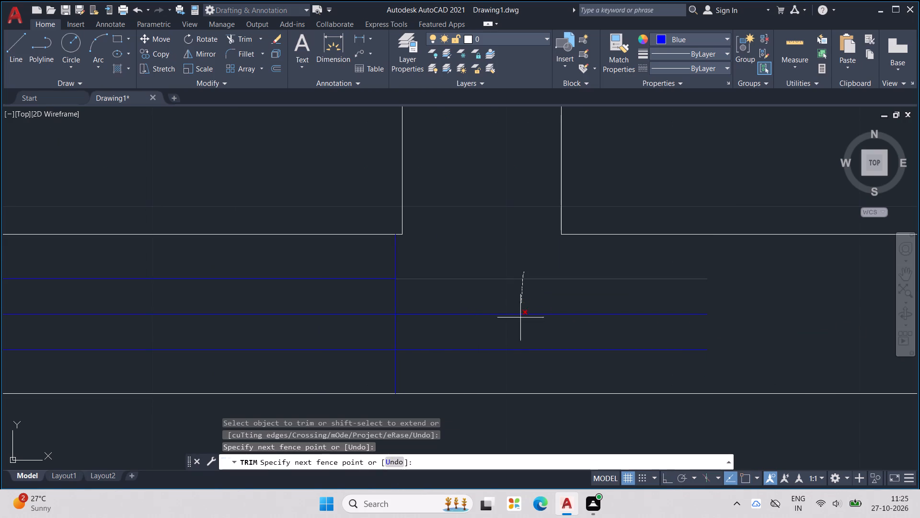
pyautogui.moveTo(520, 319); pyautogui.dragTo(524, 358)
pyautogui.scroll(-5, 530, 345)
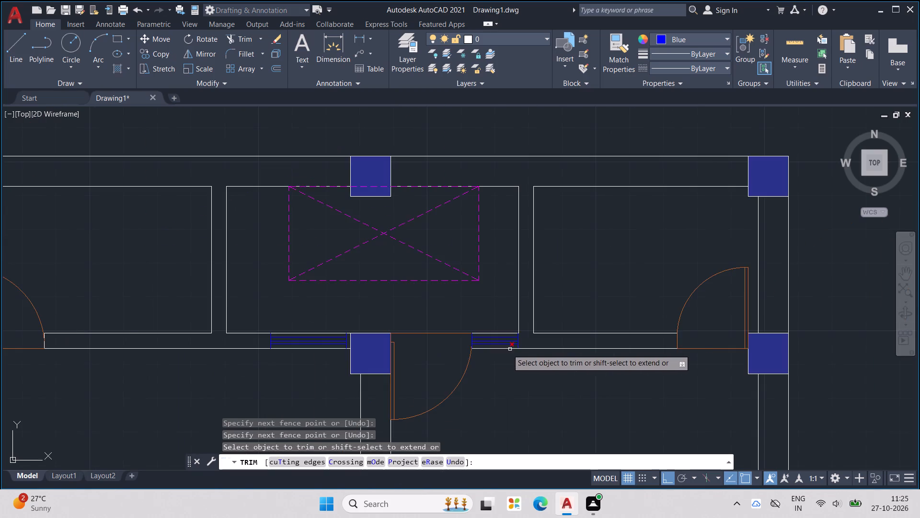
pyautogui.scroll(5, 473, 341)
pyautogui.press('Escape')
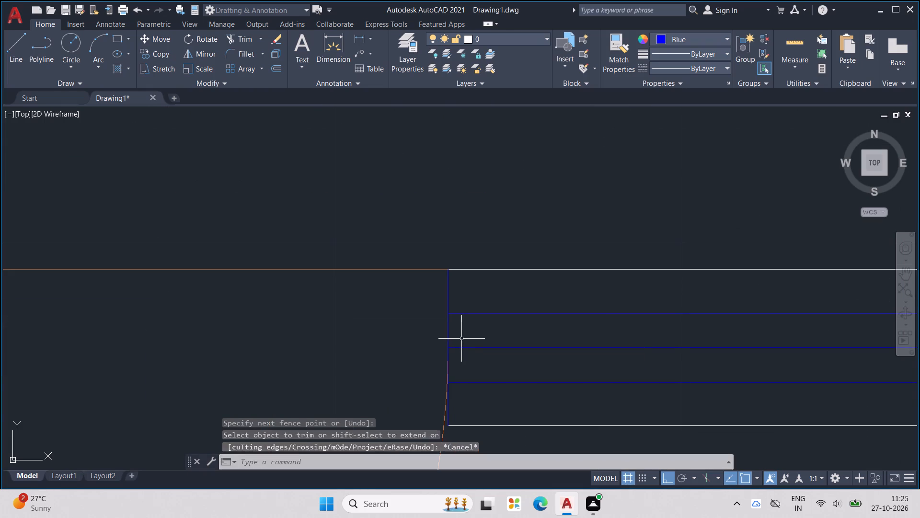
pyautogui.press('Escape')
# Shift the same window's west end line slightly east, away from the toilet door's east jamb.
pyautogui.click(448, 342)
pyautogui.scroll(3, 449, 341)
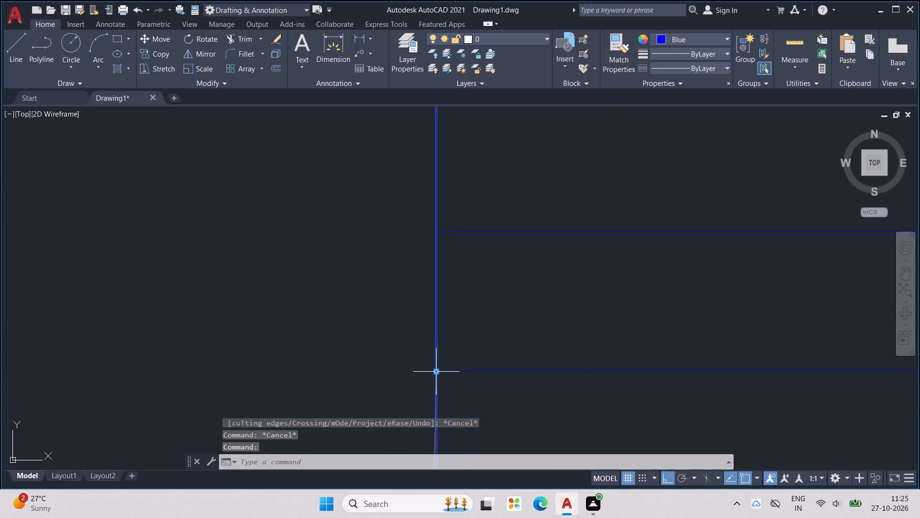
pyautogui.moveTo(435, 371); pyautogui.dragTo(482, 372)
pyautogui.click(483, 372)
pyautogui.scroll(-4, 502, 363)
pyautogui.press('Escape')
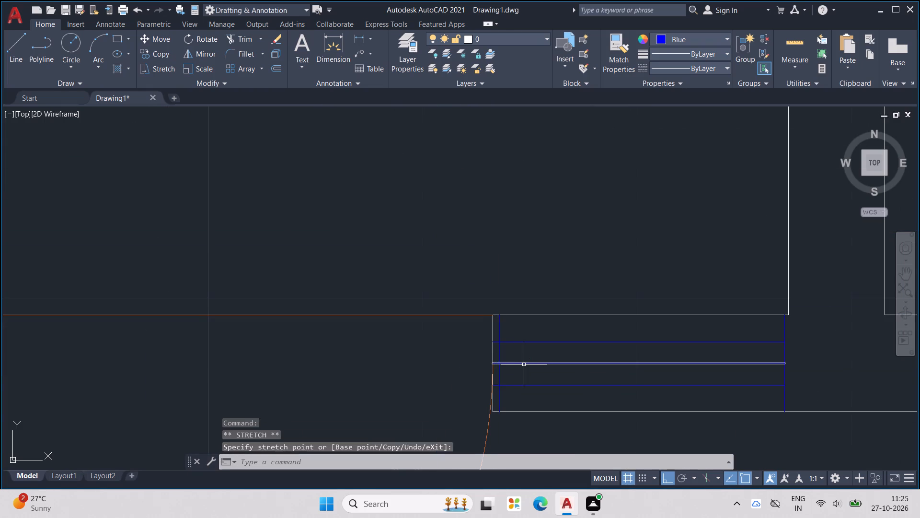
pyautogui.press('Escape')
pyautogui.press('Escape')
pyautogui.press('Escape')
# Trim the three window line stubs between the toilet door's east jamb and the shifted west end line.
pyautogui.press('t')
pyautogui.press('r')
pyautogui.press('Return')
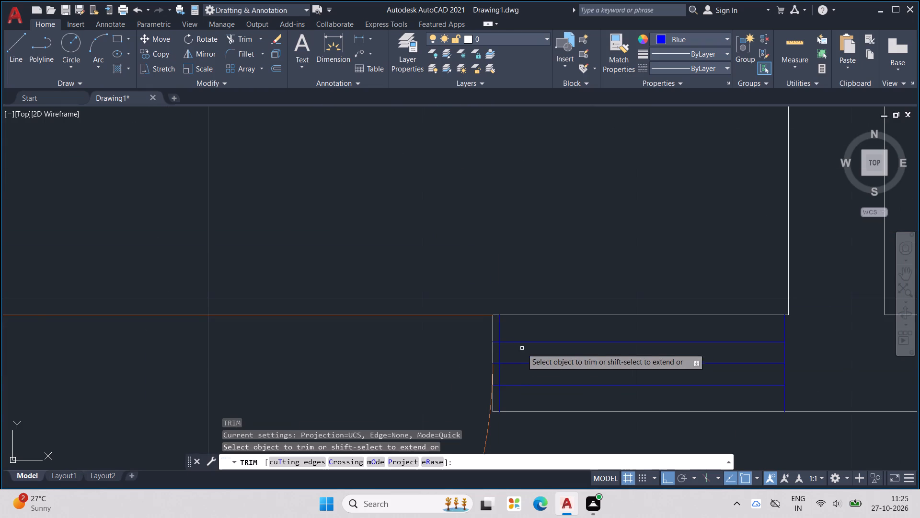
pyautogui.scroll(4, 497, 339)
pyautogui.moveTo(493, 338); pyautogui.dragTo(474, 388)
pyautogui.scroll(-3, 475, 381)
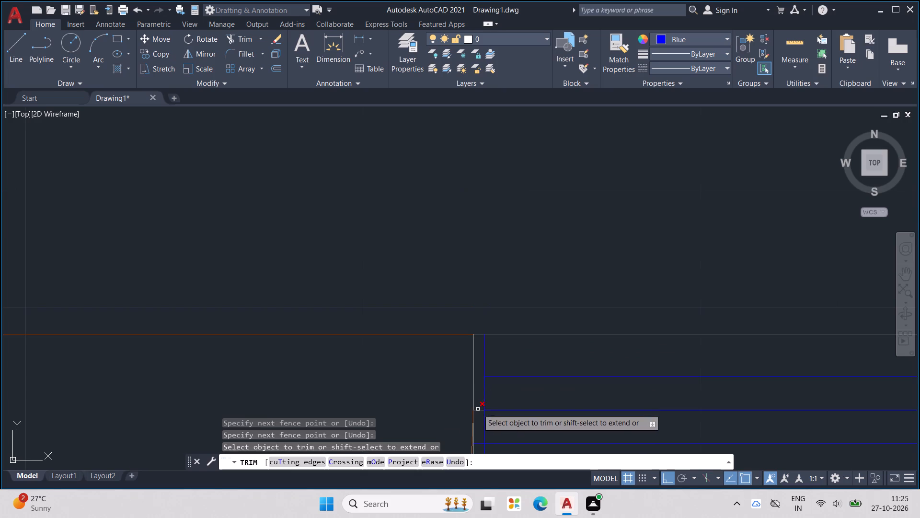
pyautogui.moveTo(478, 409); pyautogui.dragTo(510, 353, button='middle')
pyautogui.click(510, 353)
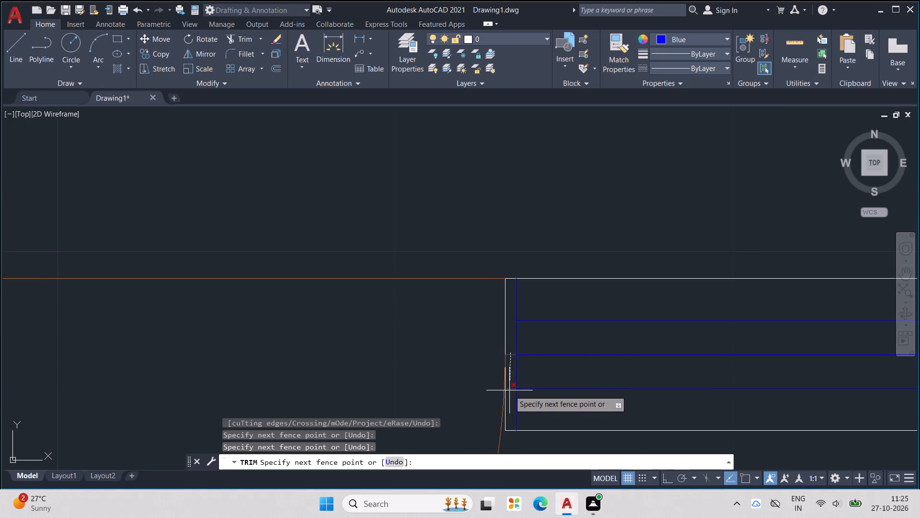
pyautogui.click(511, 396)
pyautogui.scroll(-4, 513, 393)
pyautogui.moveTo(442, 387); pyautogui.dragTo(680, 361, button='middle')
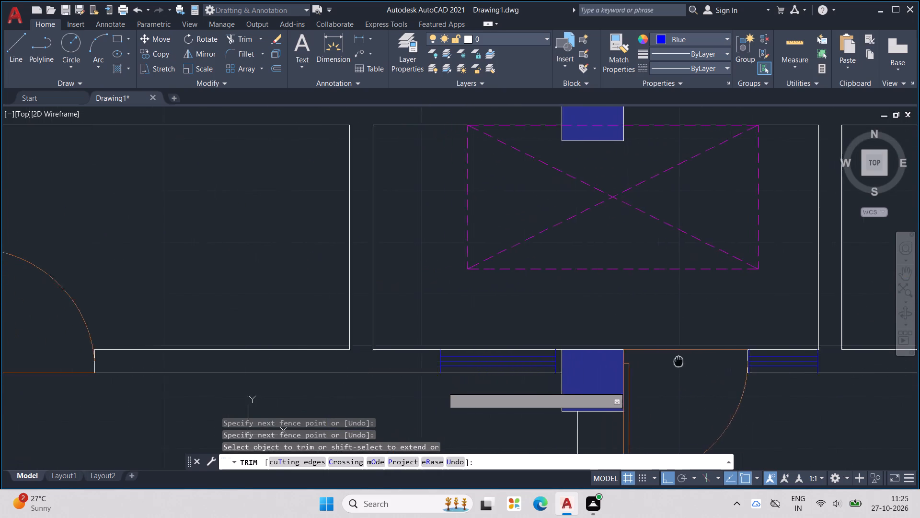
pyautogui.moveTo(680, 361); pyautogui.dragTo(795, 363, button='middle')
pyautogui.press('Escape')
pyautogui.press('Escape')
pyautogui.press('Escape')
pyautogui.press('Escape')
# Move the west end line of the window on the column's west side farther west in the east unit's toilet south wall.
pyautogui.scroll(2, 591, 363)
pyautogui.press('Escape')
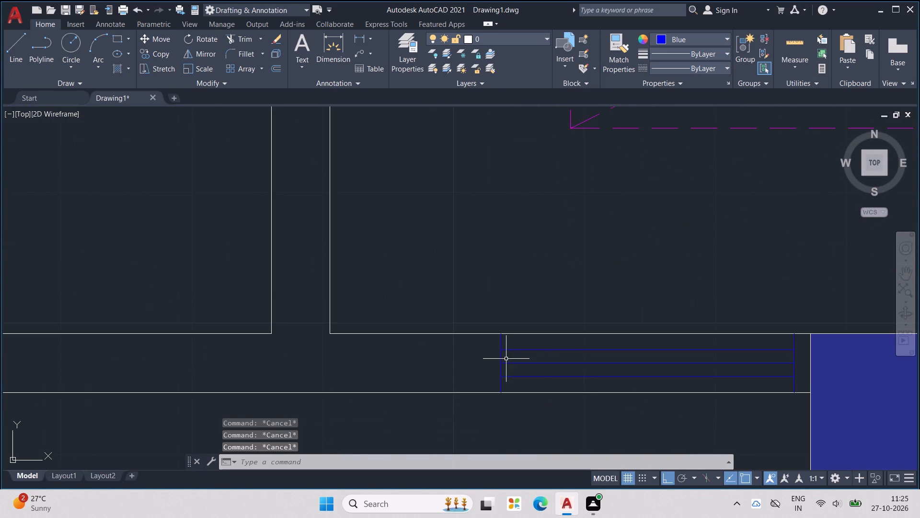
pyautogui.click(499, 357)
pyautogui.click(503, 355)
pyautogui.scroll(2, 503, 355)
pyautogui.moveTo(503, 355); pyautogui.dragTo(487, 358)
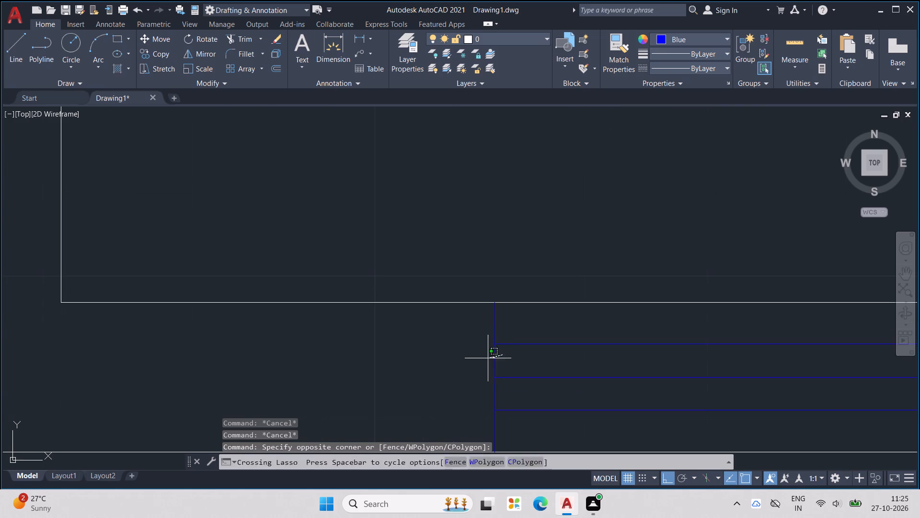
pyautogui.moveTo(487, 358); pyautogui.dragTo(485, 358)
pyautogui.moveTo(503, 349); pyautogui.dragTo(643, 322, button='middle')
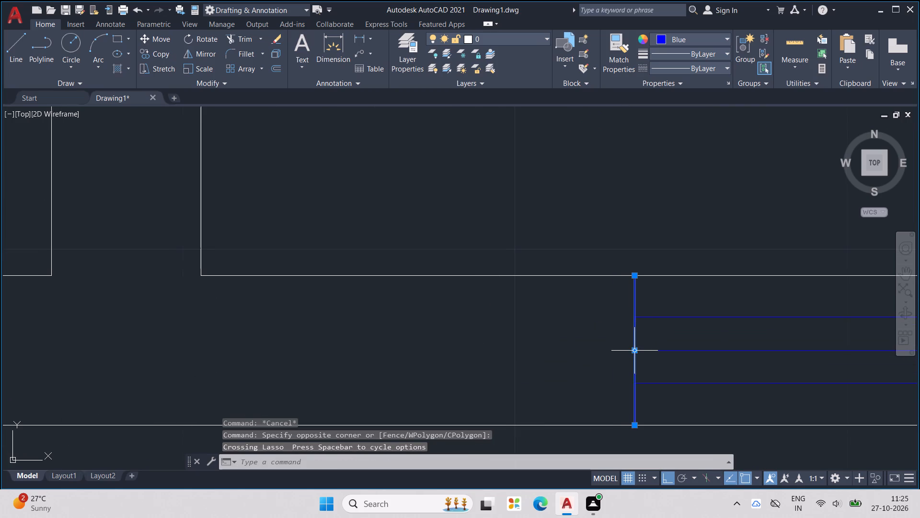
pyautogui.moveTo(634, 353); pyautogui.dragTo(492, 339)
pyautogui.click(492, 339)
pyautogui.scroll(-4, 513, 327)
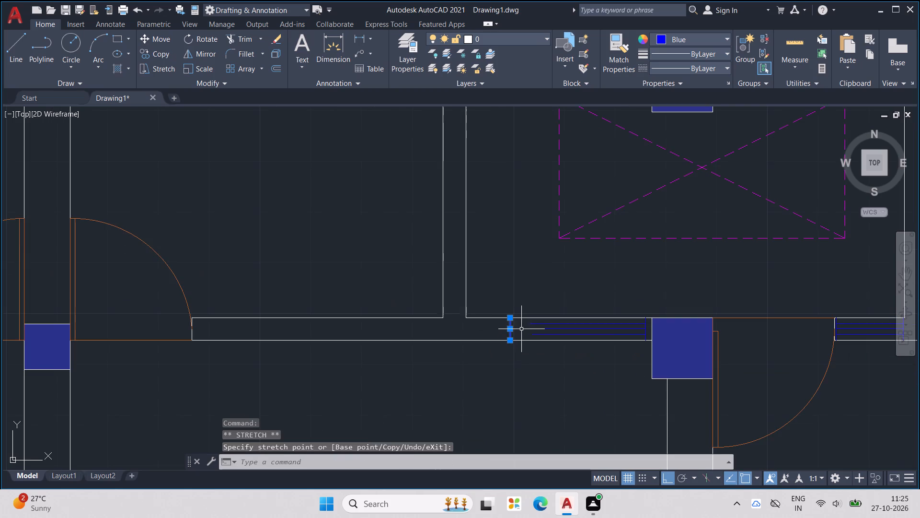
pyautogui.scroll(-2, 587, 330)
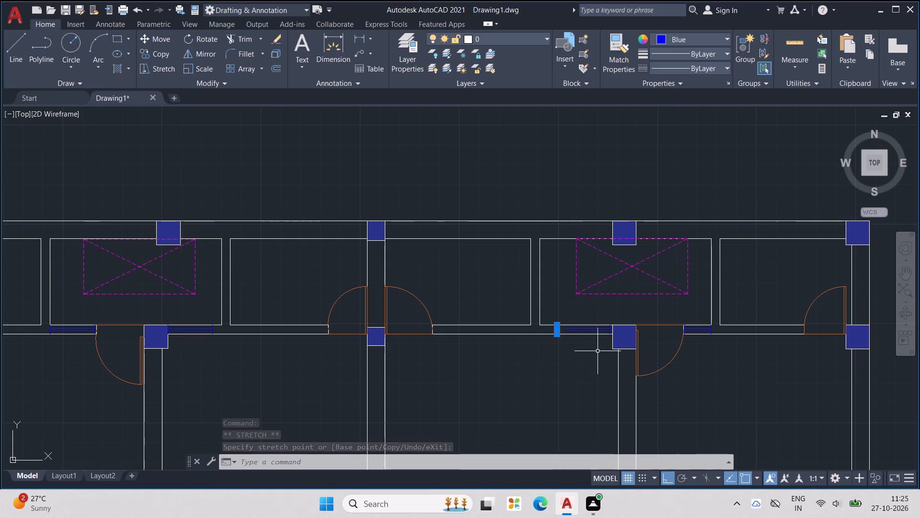
pyautogui.press('Escape')
pyautogui.press('Escape')
pyautogui.press('Escape')
pyautogui.press('Escape')
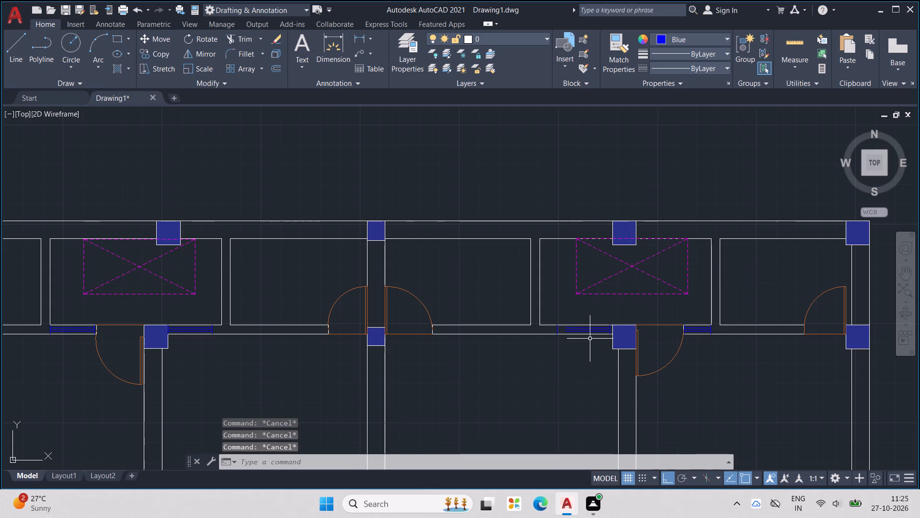
# Extend that window's three inner lines west to meet its relocated west end line.
pyautogui.scroll(-1, 590, 339)
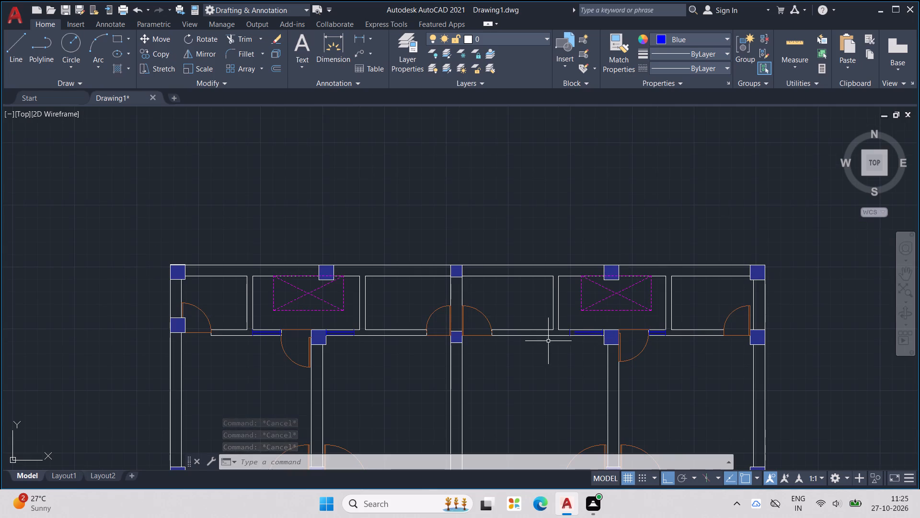
pyautogui.moveTo(548, 341); pyautogui.dragTo(575, 346, button='middle')
pyautogui.scroll(-1, 552, 344)
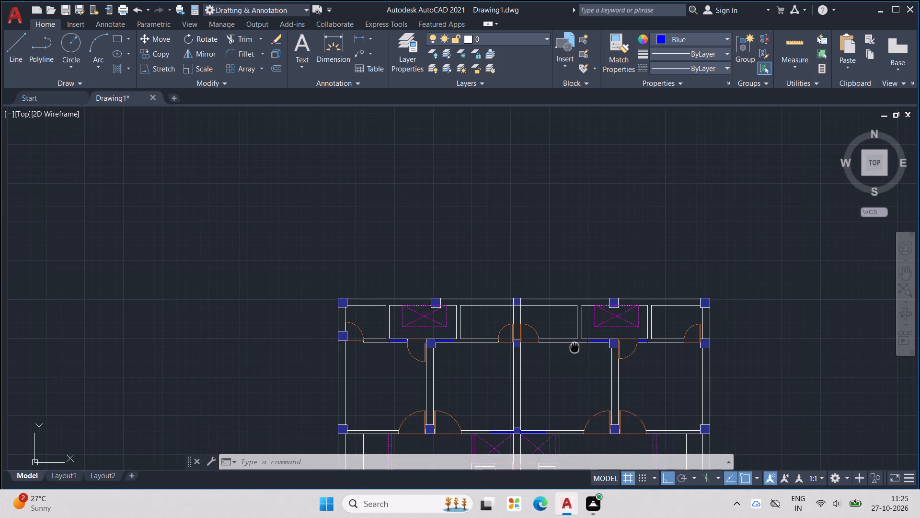
pyautogui.moveTo(575, 346); pyautogui.dragTo(525, 341, button='middle')
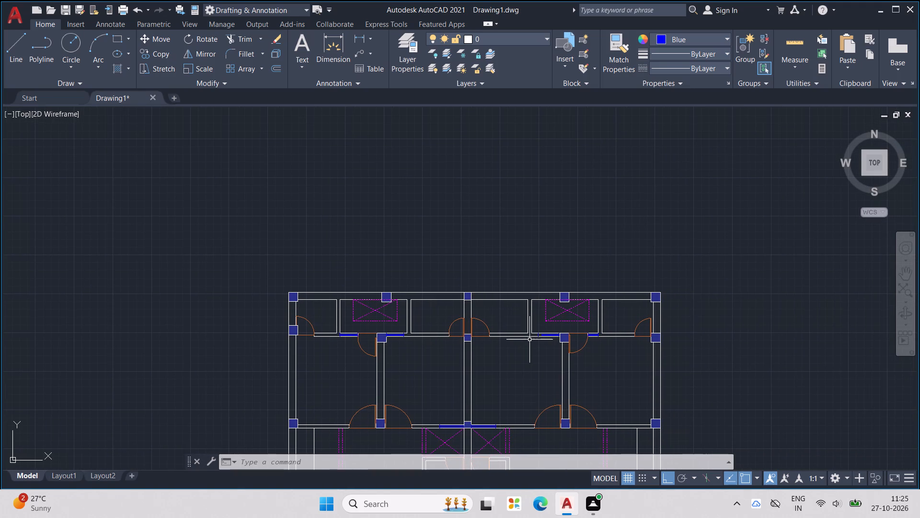
pyautogui.press('Escape')
pyautogui.press('Escape')
pyautogui.write('EX')
pyautogui.press('Return')
pyautogui.scroll(2, 534, 337)
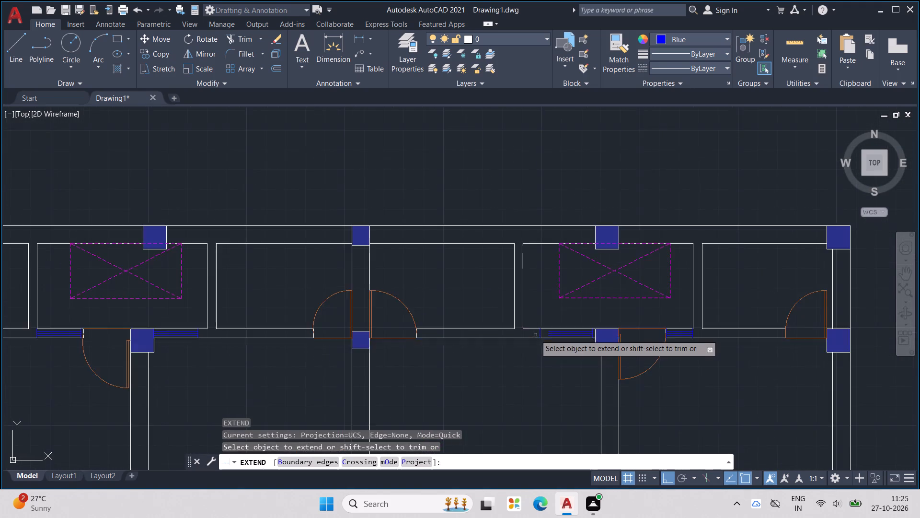
pyautogui.scroll(2, 536, 333)
pyautogui.click(577, 335)
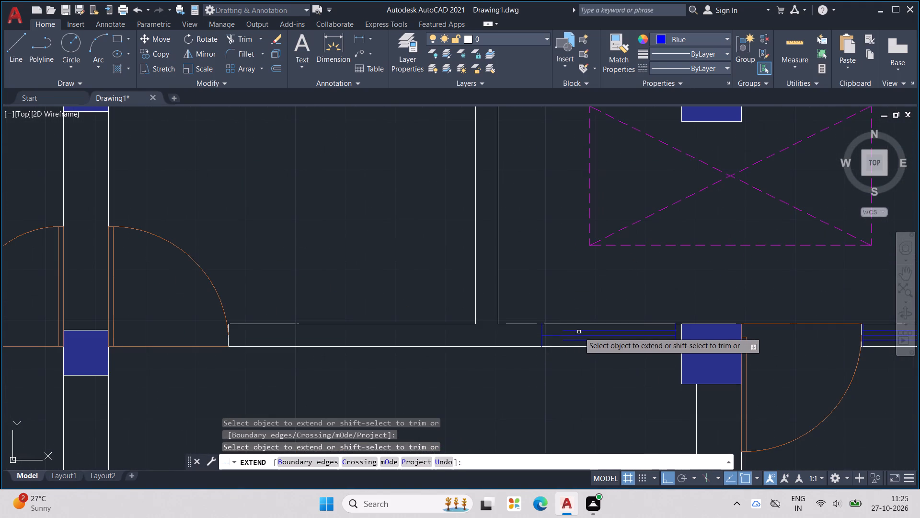
pyautogui.click(579, 329)
pyautogui.click(576, 333)
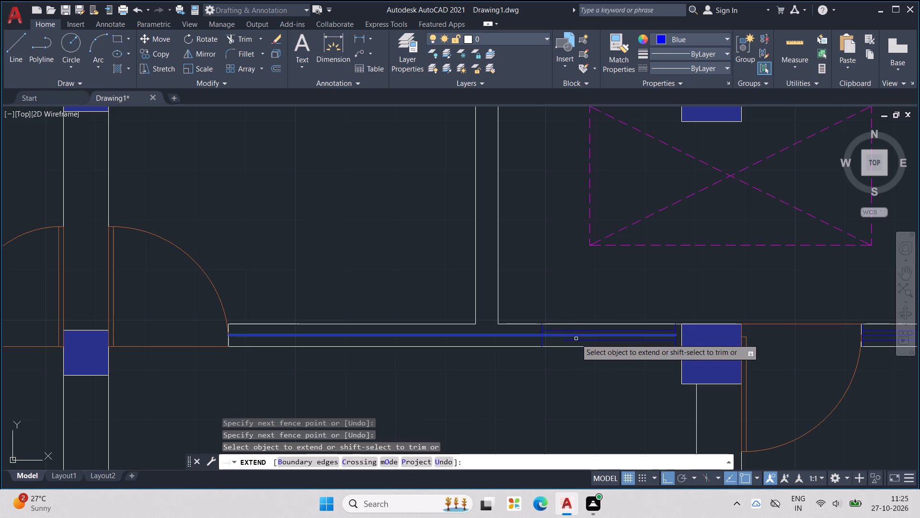
pyautogui.click(576, 341)
pyautogui.press('Escape')
pyautogui.scroll(-2, 575, 341)
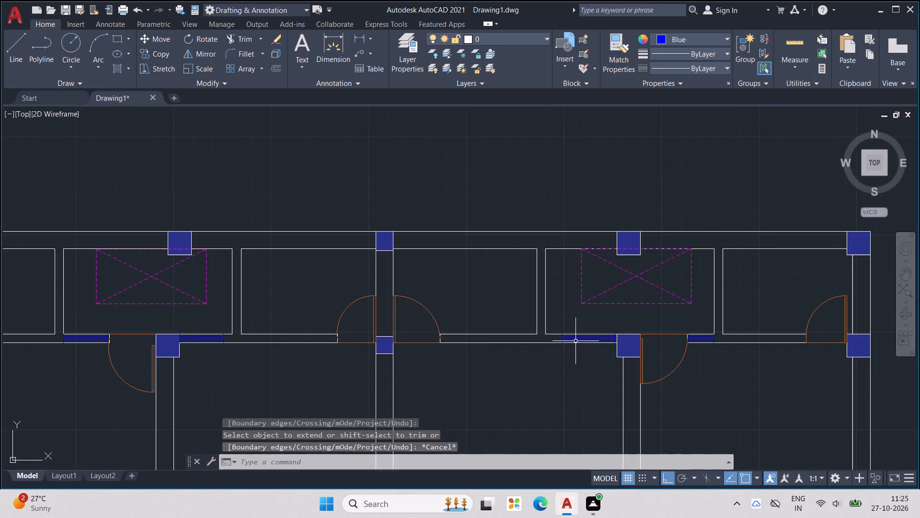
pyautogui.press('Escape')
pyautogui.press('Escape')
pyautogui.press('Escape')
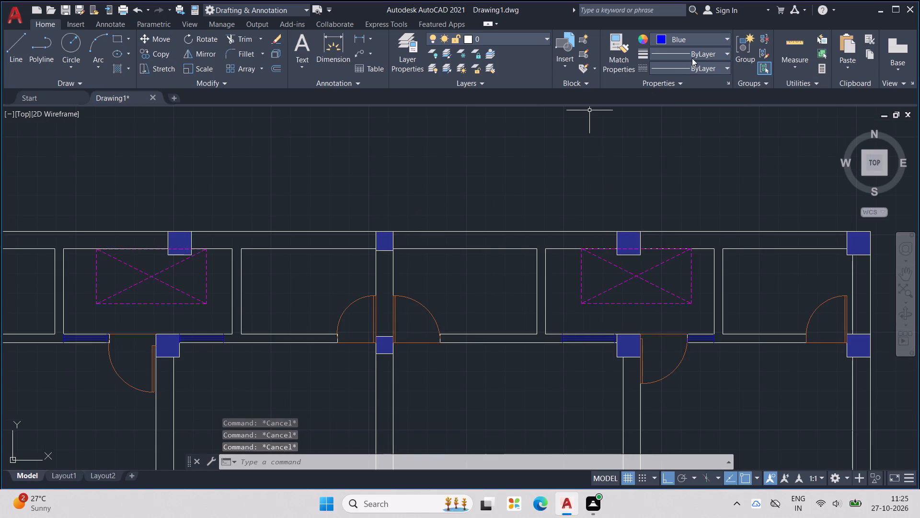
# Set the current object colour to index colour 130.
pyautogui.click(705, 40)
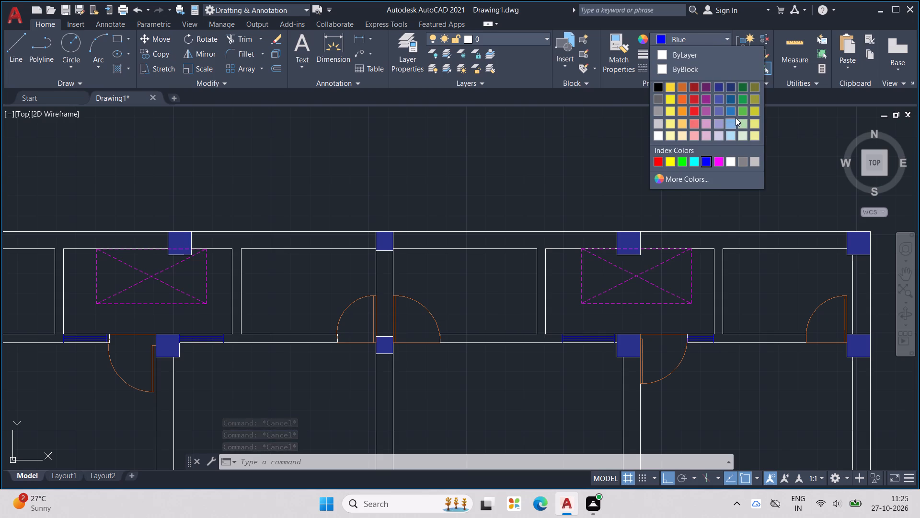
pyautogui.scroll(-2, 736, 118)
pyautogui.click(716, 173)
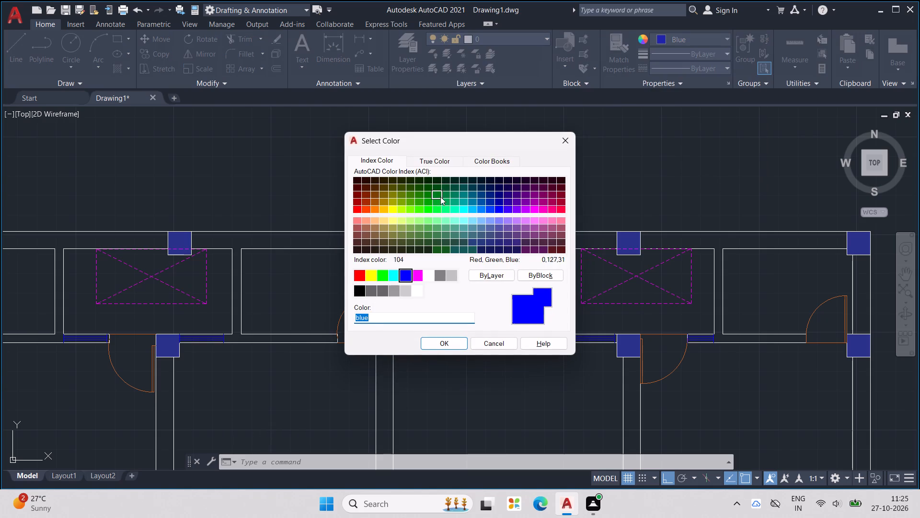
pyautogui.click(465, 208)
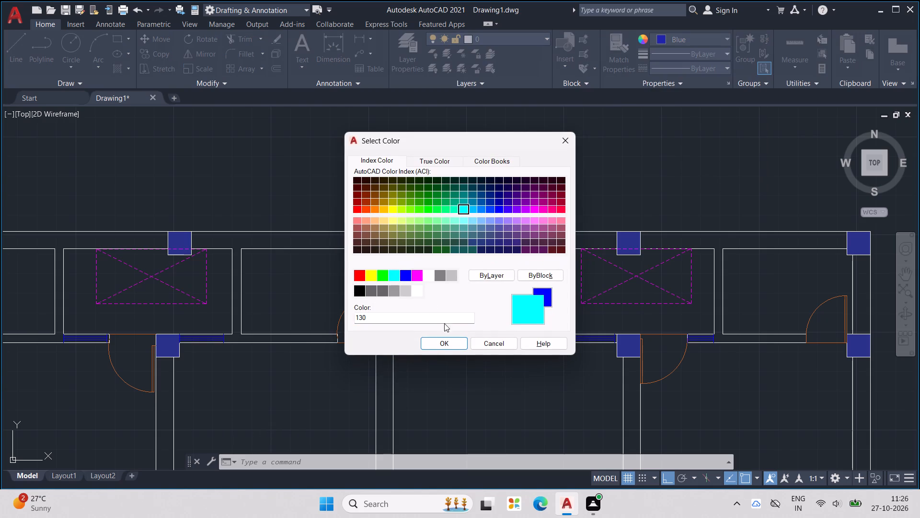
pyautogui.click(451, 341)
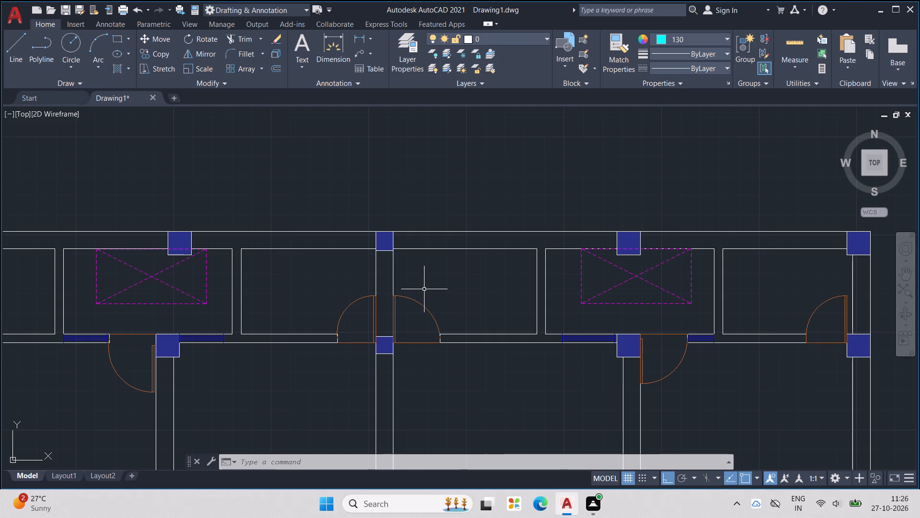
pyautogui.scroll(-3, 425, 289)
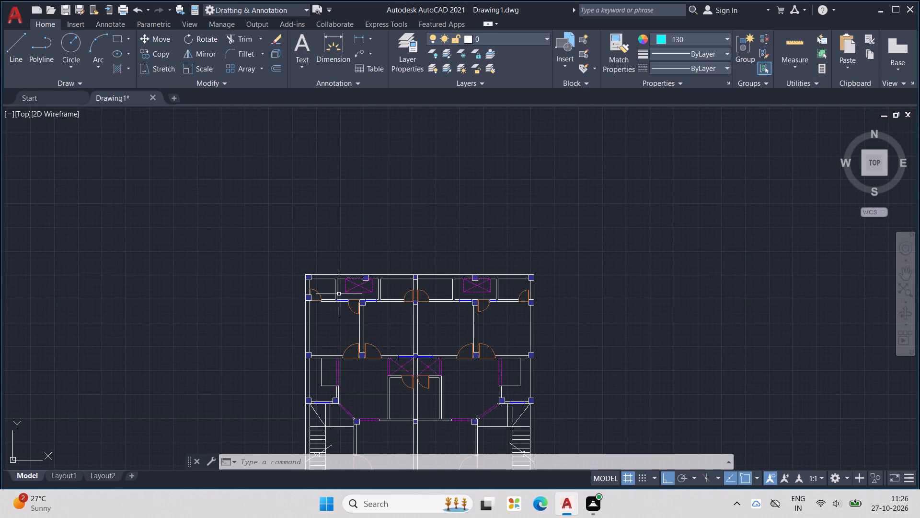
pyautogui.press('Escape')
# Draw a short line straight across the partition on the west side of the west unit's north toilet.
pyautogui.scroll(1, 341, 286)
pyautogui.moveTo(343, 284); pyautogui.dragTo(397, 287, button='middle')
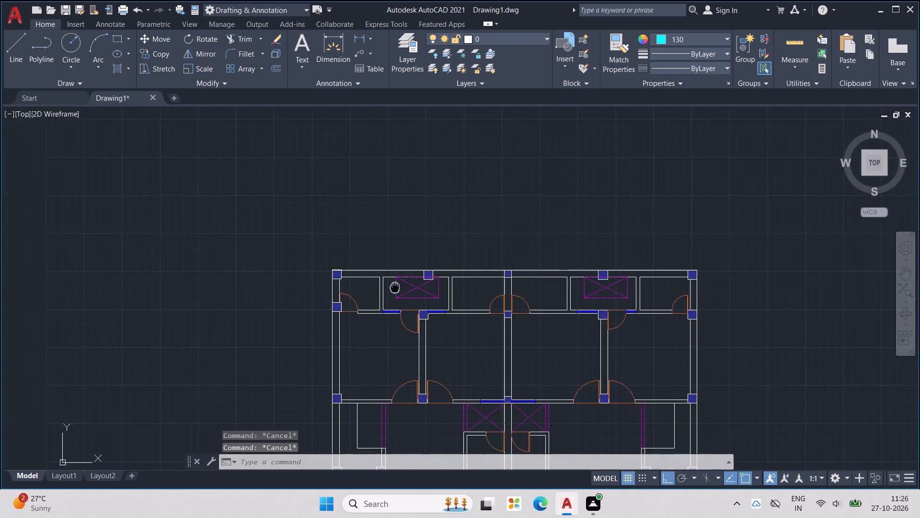
pyautogui.moveTo(397, 287); pyautogui.dragTo(425, 292, button='middle')
pyautogui.press('Escape')
pyautogui.scroll(3, 408, 295)
pyautogui.press('Escape')
pyautogui.press('l')
pyautogui.press('Return')
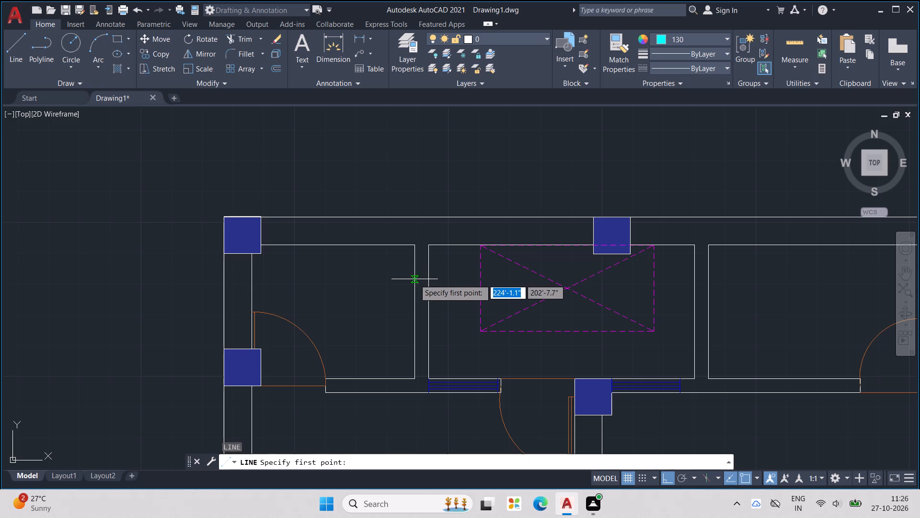
pyautogui.click(414, 279)
pyautogui.click(428, 280)
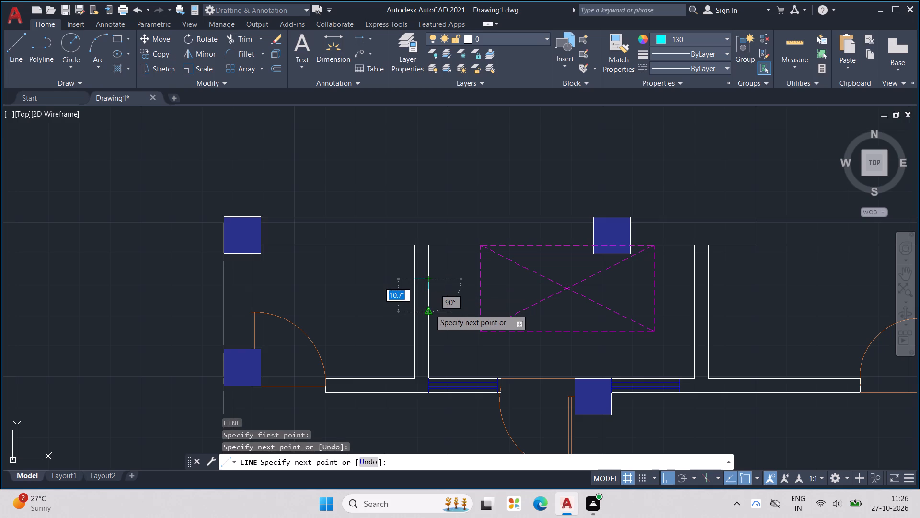
pyautogui.press('Escape')
pyautogui.press('Escape')
pyautogui.press('Escape')
pyautogui.press('Escape')
# Set the current object colour to ByLayer.
pyautogui.click(696, 52)
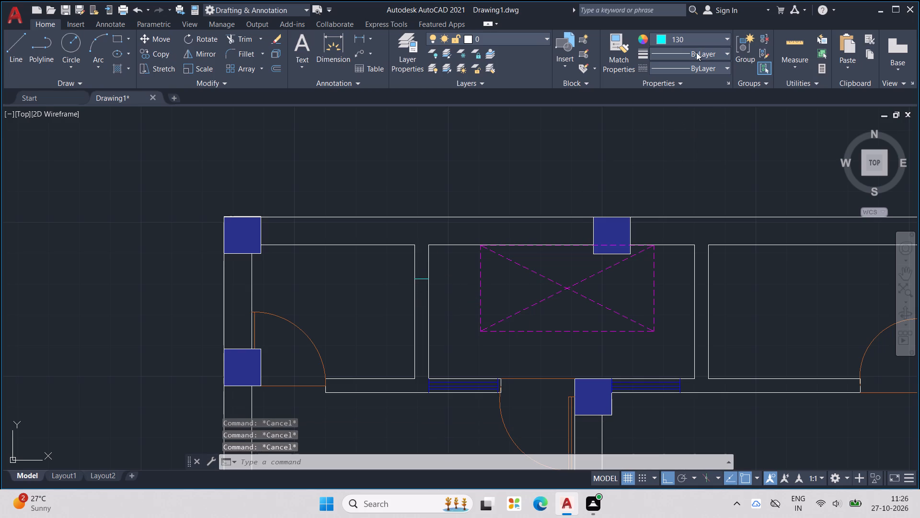
pyautogui.click(700, 43)
pyautogui.click(700, 39)
pyautogui.click(668, 52)
# Delete the short cyan line across the partition on the west side of the west unit's north toilet.
pyautogui.moveTo(419, 280); pyautogui.dragTo(426, 271)
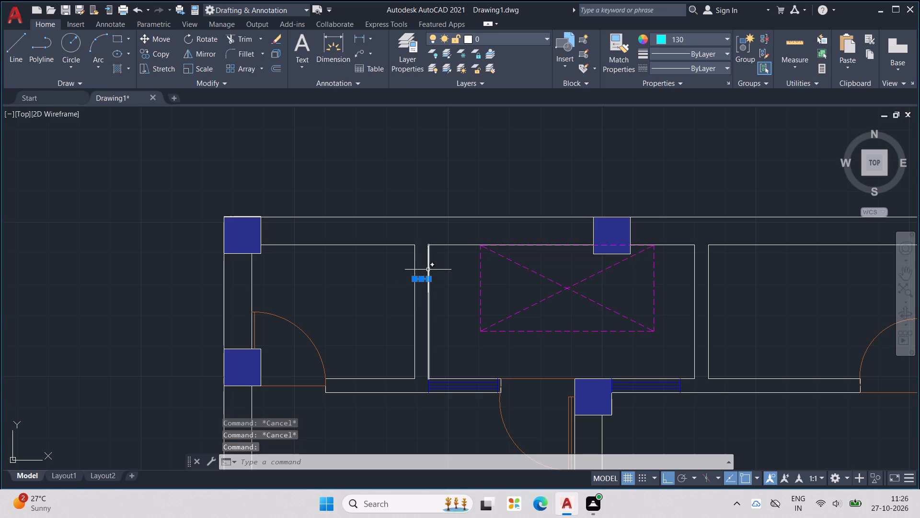
pyautogui.press('Delete')
# Draw a closed rectangular opening outline about 1'-6" long across the thickness of that same partition.
pyautogui.press('l')
pyautogui.press('Return')
pyautogui.scroll(2, 431, 276)
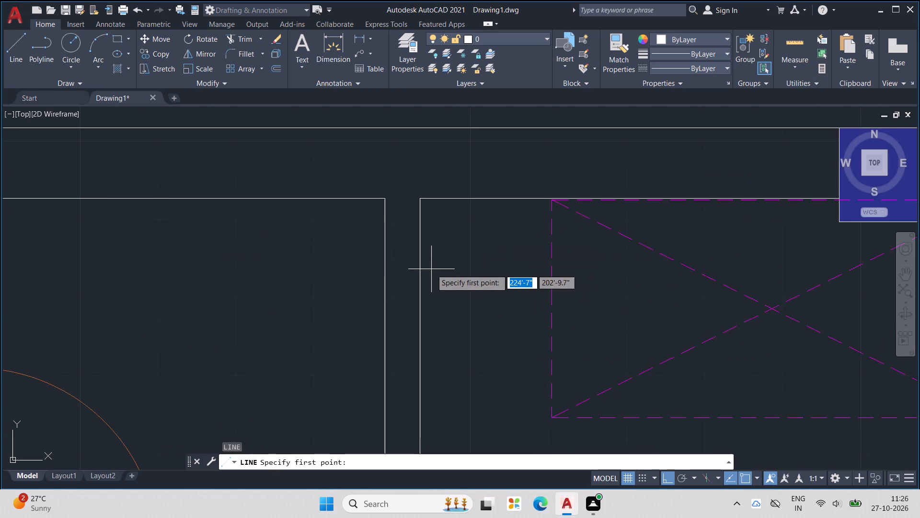
pyautogui.scroll(-2, 431, 269)
pyautogui.click(412, 271)
pyautogui.click(425, 271)
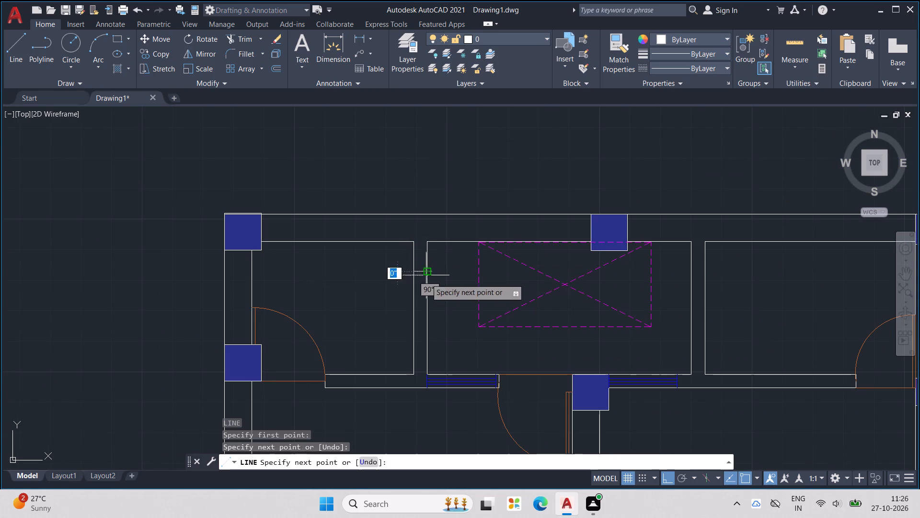
pyautogui.click(427, 327)
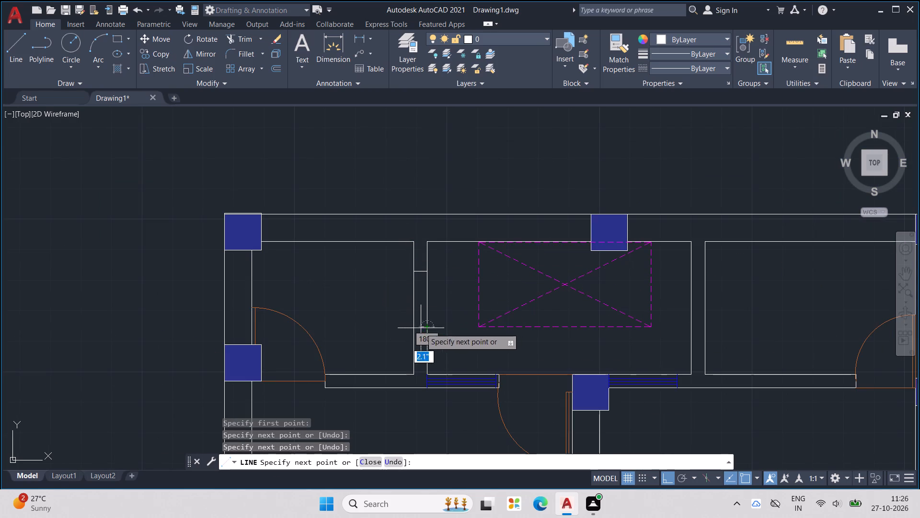
pyautogui.click(414, 329)
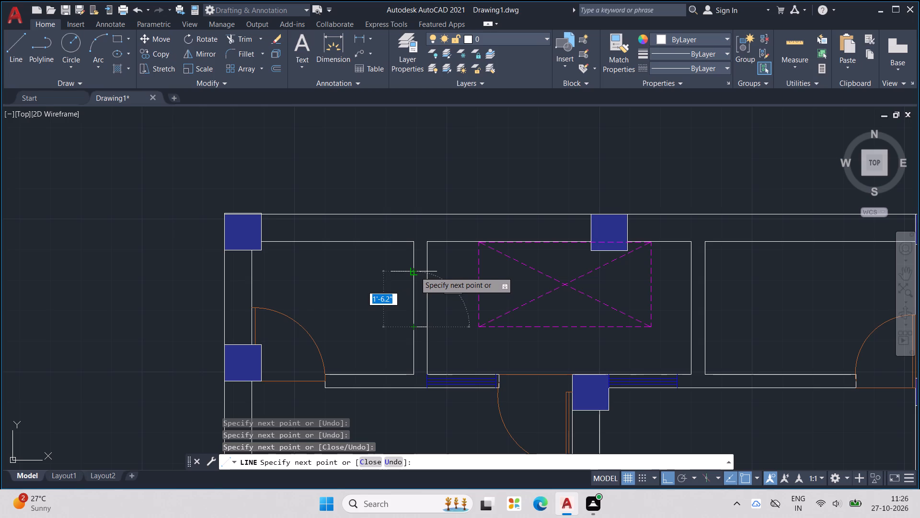
pyautogui.click(415, 271)
pyautogui.press('Escape')
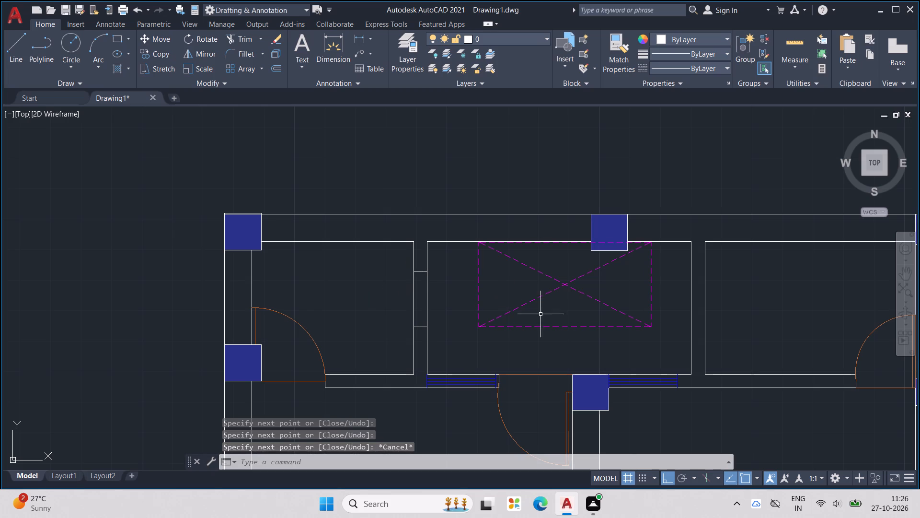
# Draw a horizontal line from the opening's north end east to the far face of the east unit's easternmost toilet partition.
pyautogui.scroll(-1, 545, 312)
pyautogui.moveTo(545, 312); pyautogui.dragTo(530, 305, button='middle')
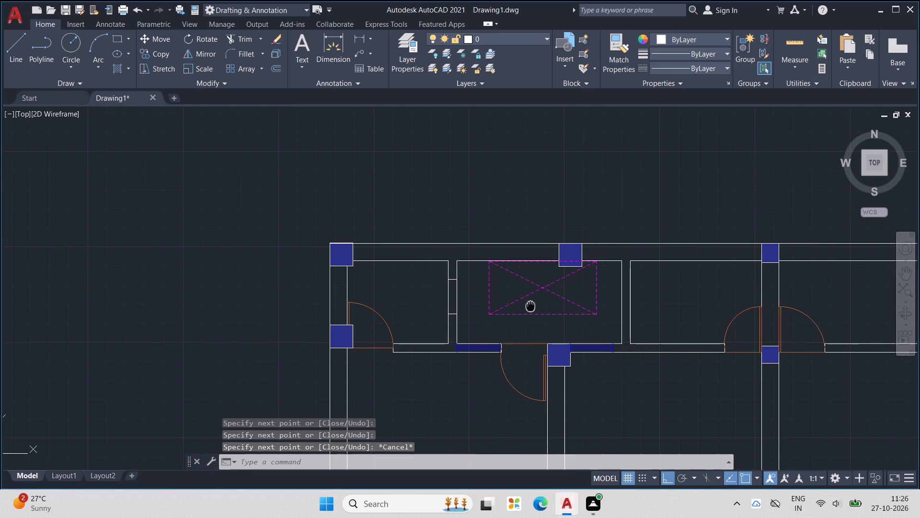
pyautogui.moveTo(530, 305); pyautogui.dragTo(509, 307, button='middle')
pyautogui.press('Escape')
pyautogui.press('l')
pyautogui.press('Return')
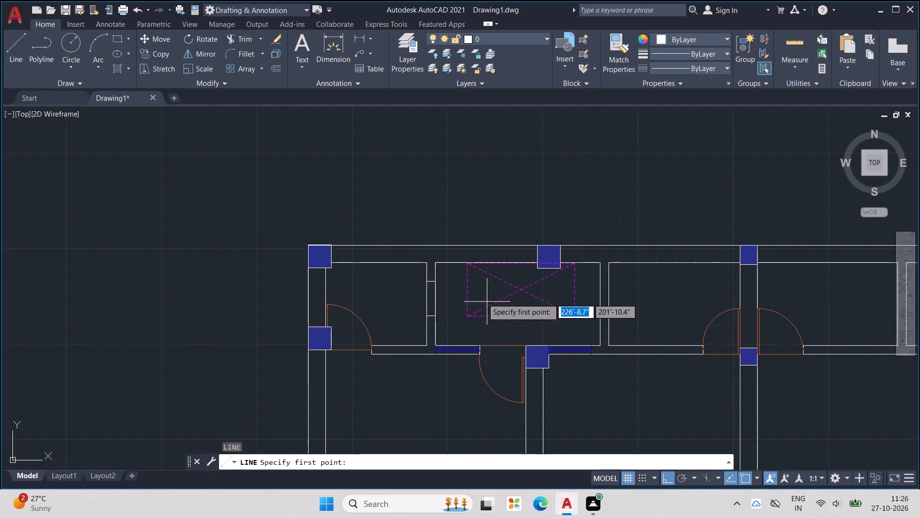
pyautogui.scroll(1, 477, 293)
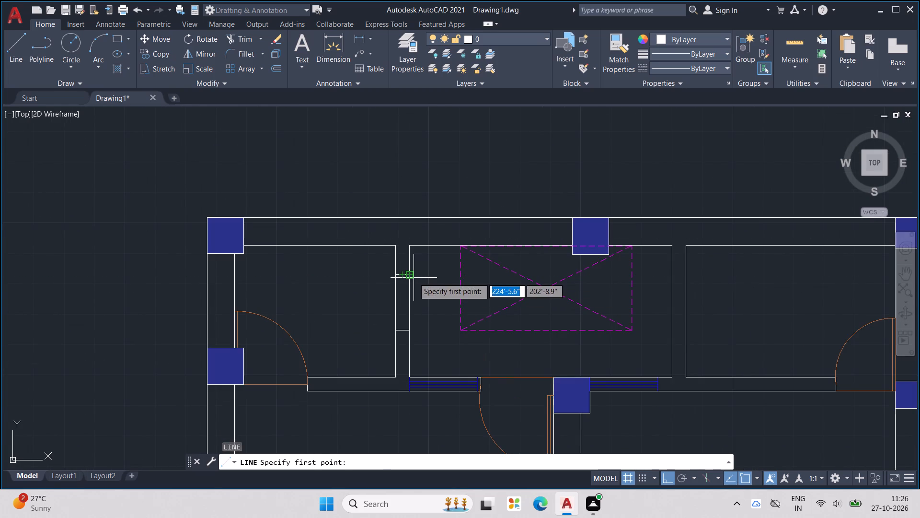
pyautogui.click(414, 278)
pyautogui.moveTo(636, 315); pyautogui.dragTo(384, 305, button='middle')
pyautogui.scroll(-2, 687, 270)
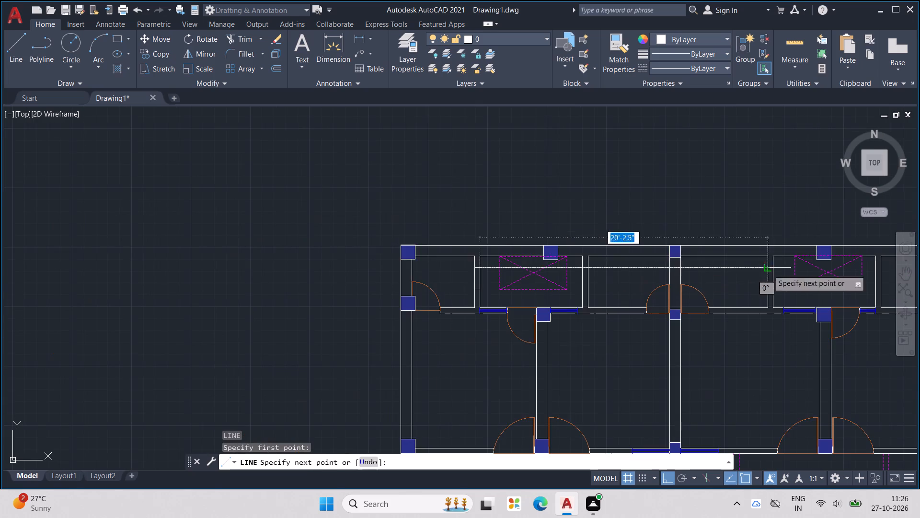
pyautogui.moveTo(766, 270); pyautogui.dragTo(460, 285, button='middle')
pyautogui.scroll(-1, 745, 272)
pyautogui.scroll(2, 572, 284)
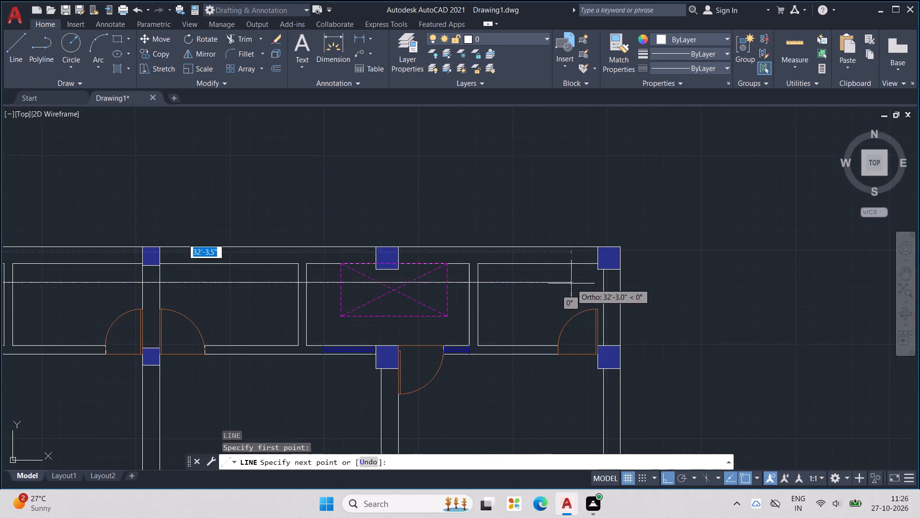
pyautogui.click(480, 284)
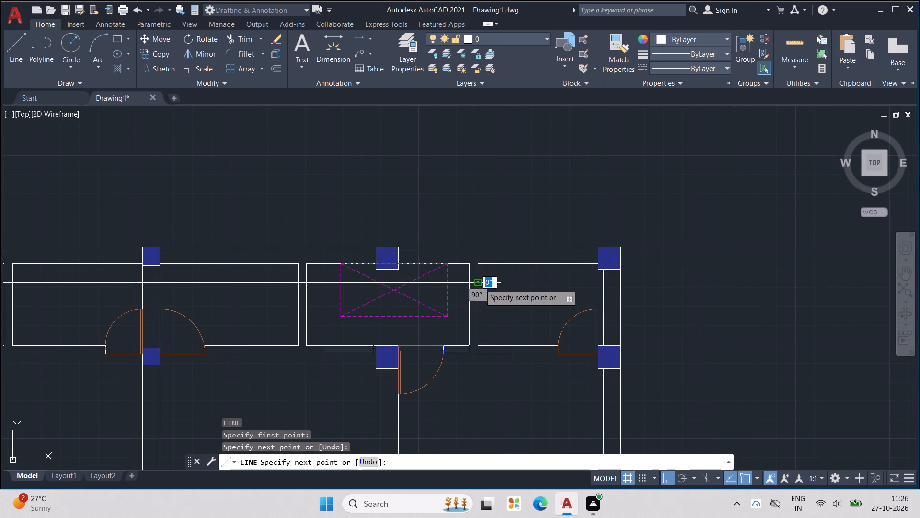
pyautogui.press('Escape')
pyautogui.press('Escape')
# Draw a parallel horizontal line about 28'-2" long from the opening's south end to the same far partition face.
pyautogui.press('l')
pyautogui.press('Return')
pyautogui.scroll(-2, 483, 287)
pyautogui.moveTo(433, 292); pyautogui.dragTo(434, 293, button='middle')
pyautogui.scroll(-1, 433, 292)
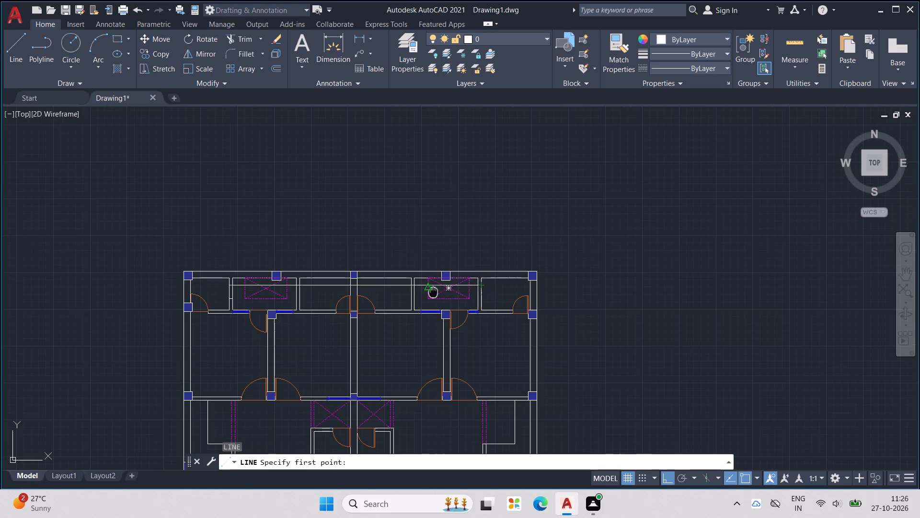
pyautogui.moveTo(434, 293); pyautogui.dragTo(618, 292, button='middle')
pyautogui.scroll(4, 523, 289)
pyautogui.click(427, 317)
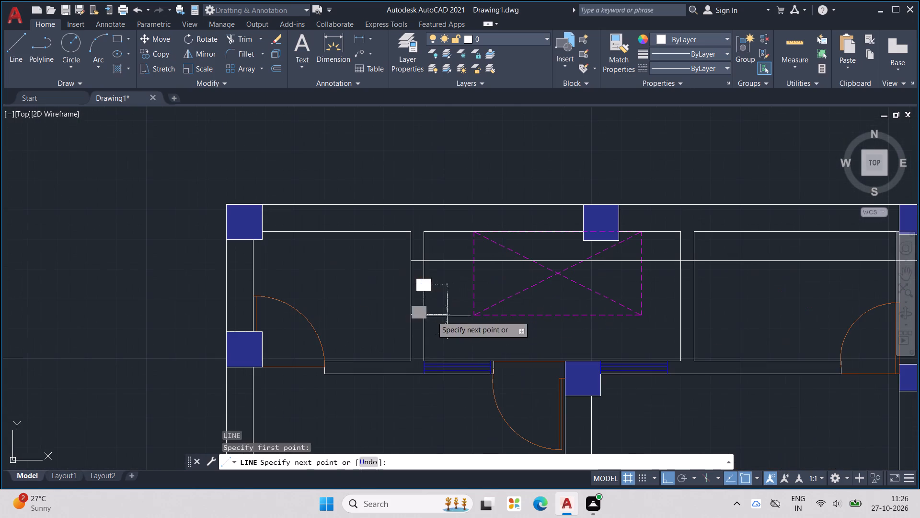
pyautogui.scroll(-2, 689, 316)
pyautogui.moveTo(799, 299); pyautogui.dragTo(429, 305, button='middle')
pyautogui.scroll(2, 604, 298)
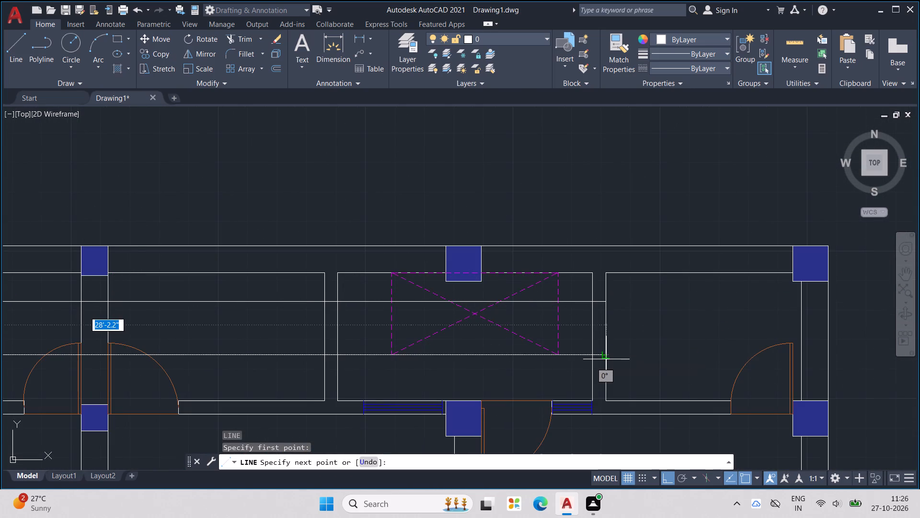
pyautogui.click(606, 359)
pyautogui.press('Escape')
pyautogui.press('Escape')
pyautogui.press('Escape')
# Trim both horizontal lines inside the east unit's north toilet, keeping only the pieces across its partitions.
pyautogui.write('TR')
pyautogui.press('Return')
pyautogui.click(575, 299)
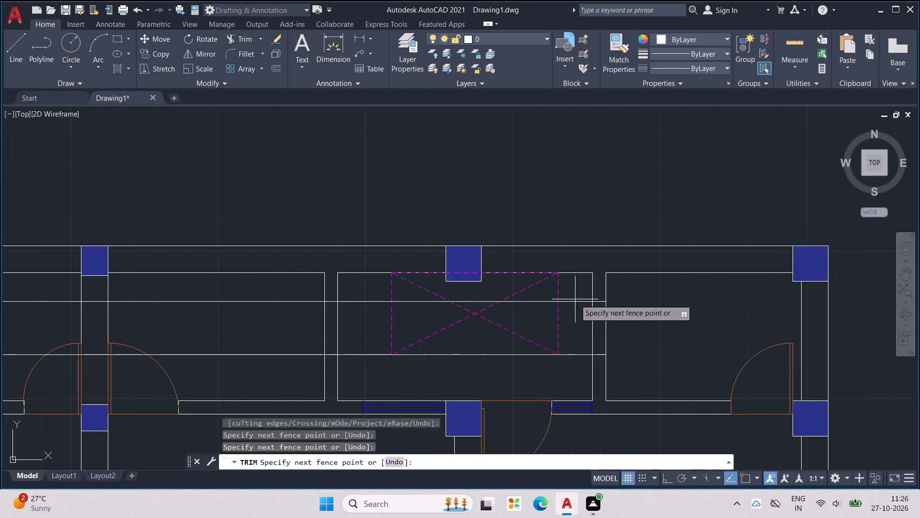
pyautogui.click(576, 307)
pyautogui.moveTo(576, 317); pyautogui.dragTo(576, 356)
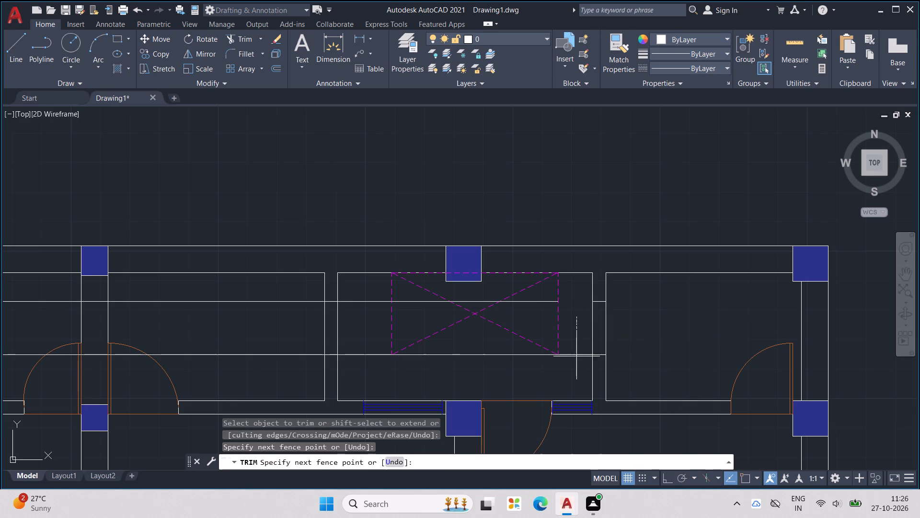
pyautogui.moveTo(576, 356); pyautogui.dragTo(577, 362)
pyautogui.moveTo(370, 322); pyautogui.dragTo(377, 285)
pyautogui.click(415, 301)
pyautogui.click(476, 302)
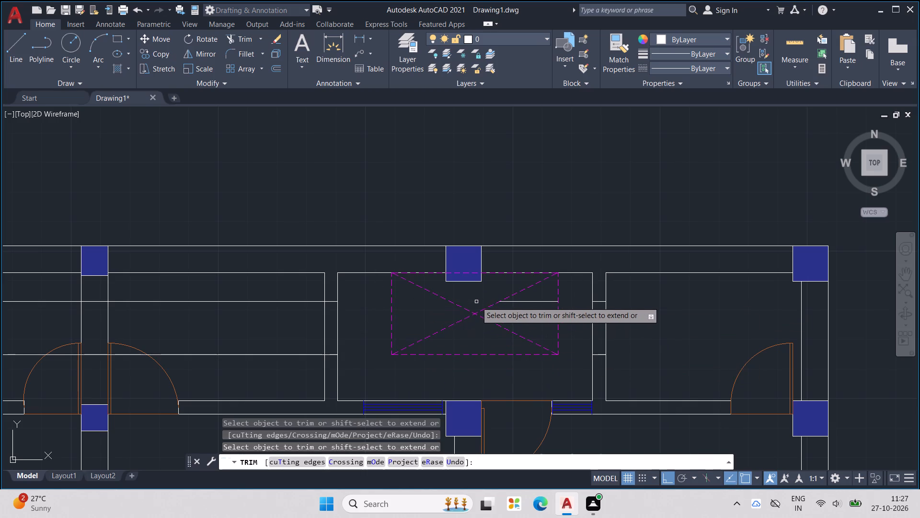
pyautogui.click(537, 305)
pyautogui.click(537, 303)
pyautogui.click(537, 303)
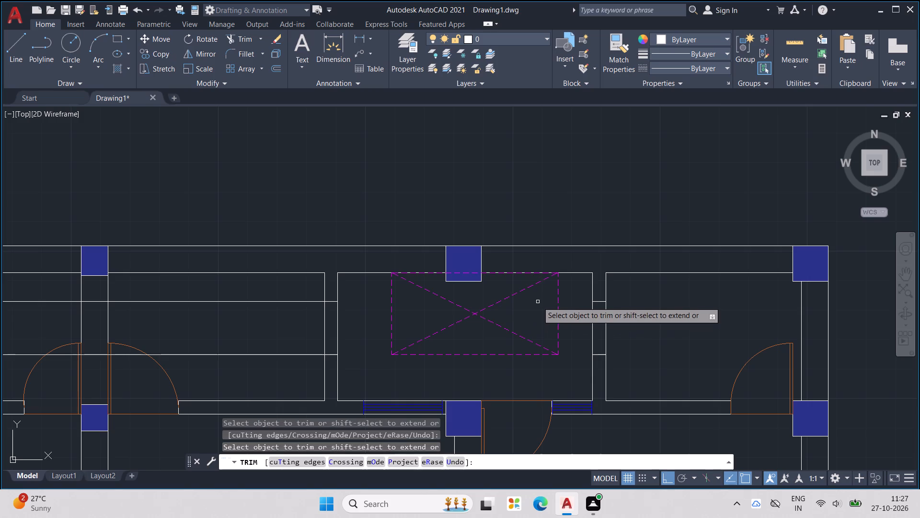
# Trim both horizontal lines between the east toilet's west partition and the central wall, including inside the wall and door swing.
pyautogui.moveTo(337, 332); pyautogui.dragTo(612, 316, button='middle')
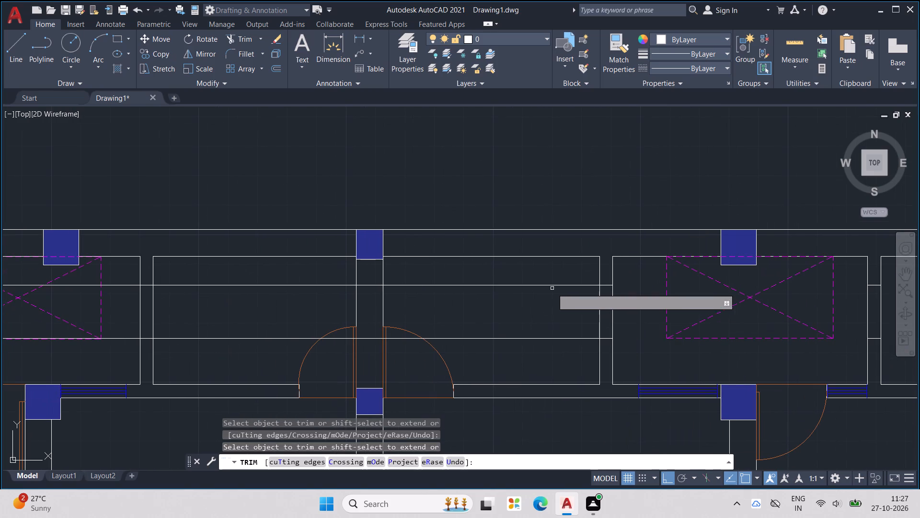
pyautogui.moveTo(552, 274); pyautogui.dragTo(545, 353)
pyautogui.moveTo(480, 321); pyautogui.dragTo(594, 306, button='middle')
pyautogui.scroll(-1, 594, 306)
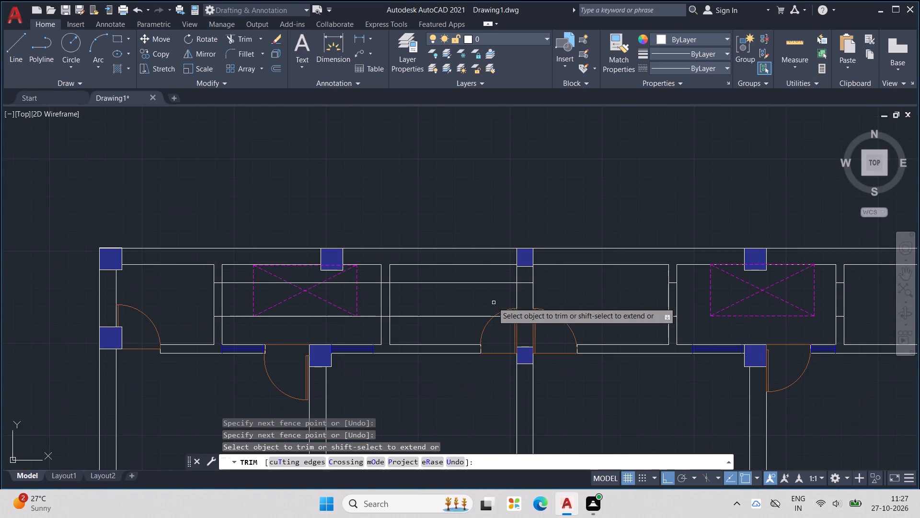
pyautogui.click(526, 284)
pyautogui.click(527, 316)
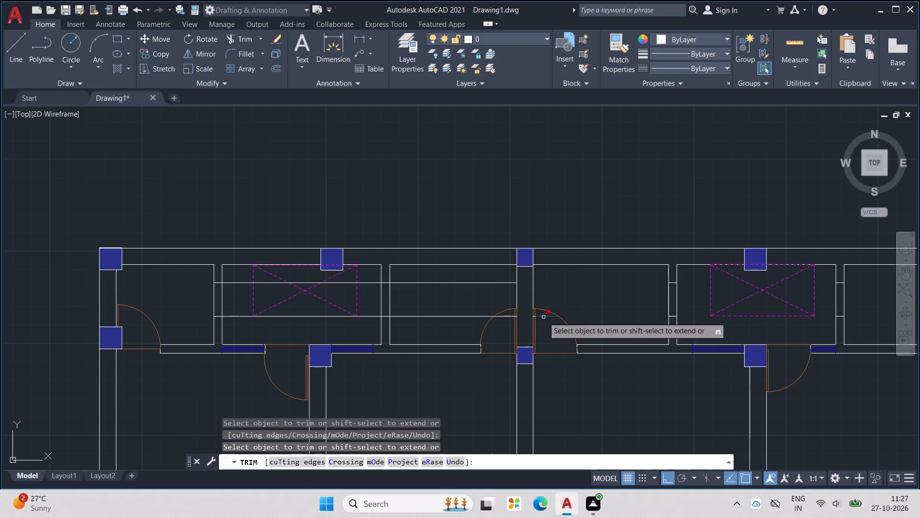
pyautogui.click(545, 317)
# Trim both horizontal lines out of the room and door swing between the central wall and the west toilet's east partition.
pyautogui.scroll(6, 539, 318)
pyautogui.moveTo(521, 313); pyautogui.dragTo(522, 273)
pyautogui.scroll(-6, 523, 273)
pyautogui.scroll(2, 518, 277)
pyautogui.scroll(3, 476, 273)
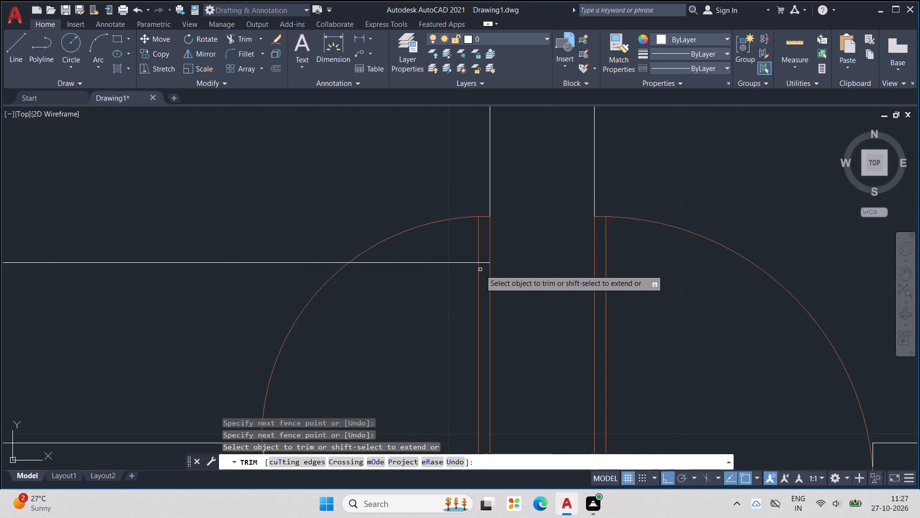
pyautogui.scroll(2, 480, 270)
pyautogui.moveTo(485, 262); pyautogui.dragTo(496, 233)
pyautogui.scroll(-3, 496, 233)
pyautogui.moveTo(442, 241); pyautogui.dragTo(453, 230)
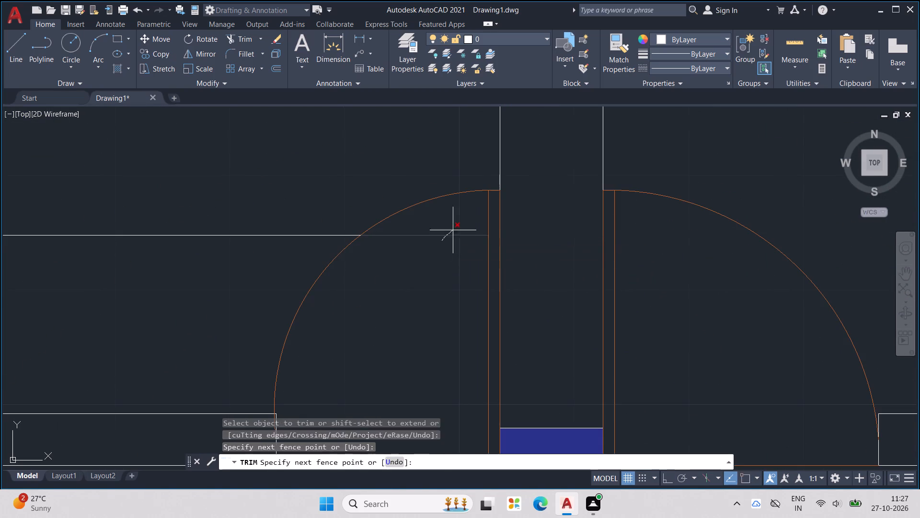
pyautogui.moveTo(453, 230); pyautogui.dragTo(454, 229)
pyautogui.scroll(-6, 454, 229)
pyautogui.moveTo(453, 235); pyautogui.dragTo(497, 278, button='middle')
pyautogui.scroll(1, 462, 276)
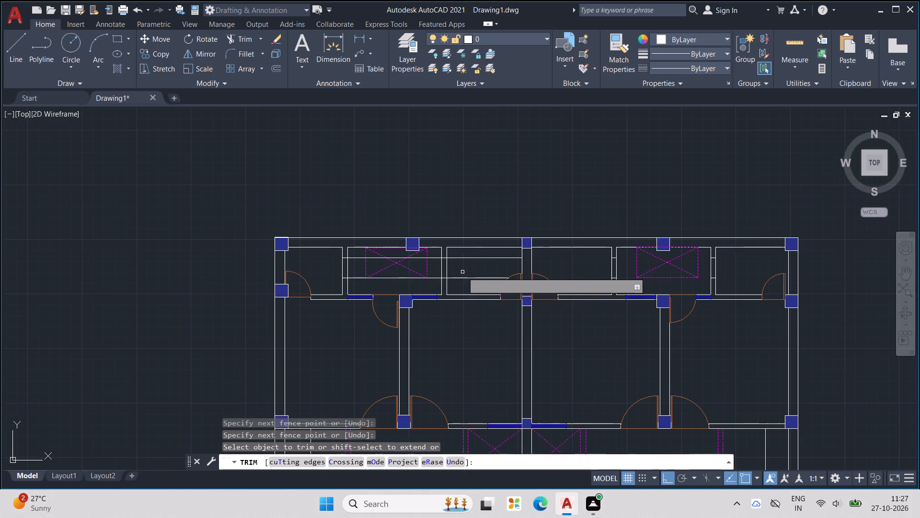
pyautogui.moveTo(470, 252); pyautogui.dragTo(469, 288)
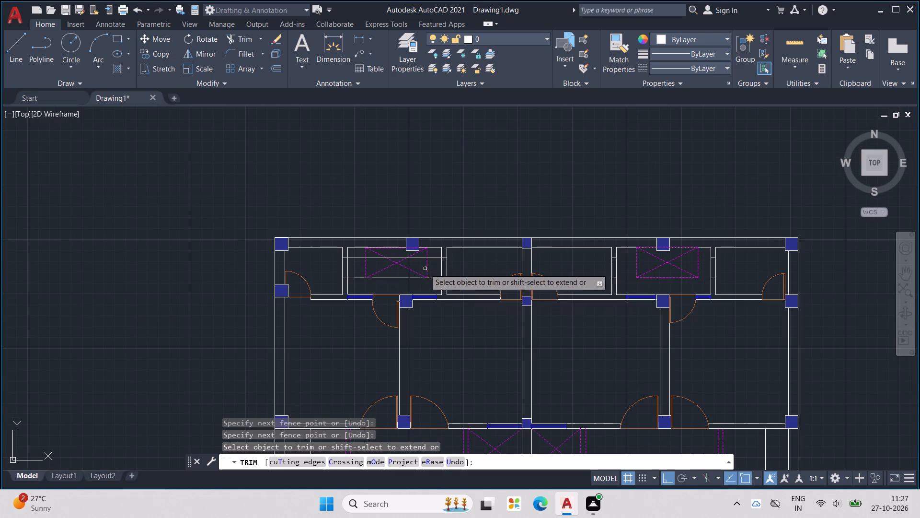
# Trim both horizontal lines inside the west unit's north toilet, keeping only the pieces across its partitions.
pyautogui.moveTo(432, 257); pyautogui.dragTo(434, 282)
pyautogui.click(433, 278)
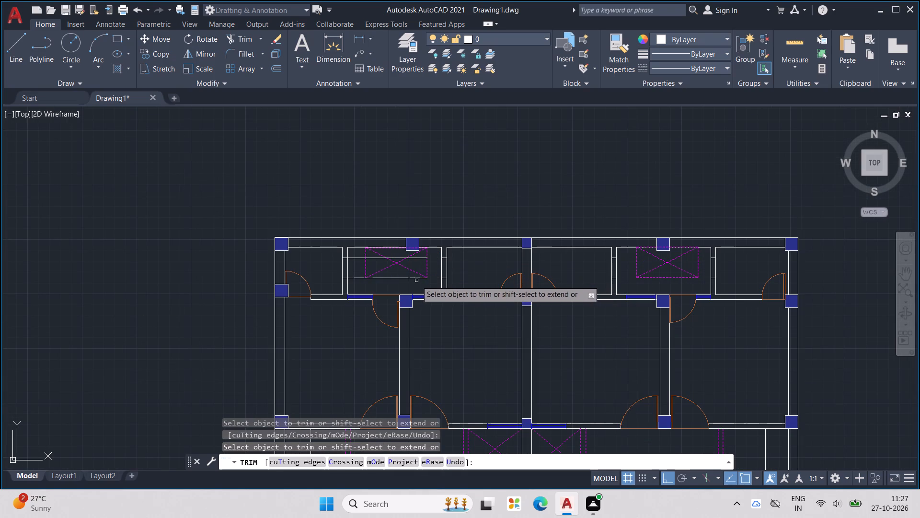
pyautogui.click(414, 278)
pyautogui.scroll(1, 441, 278)
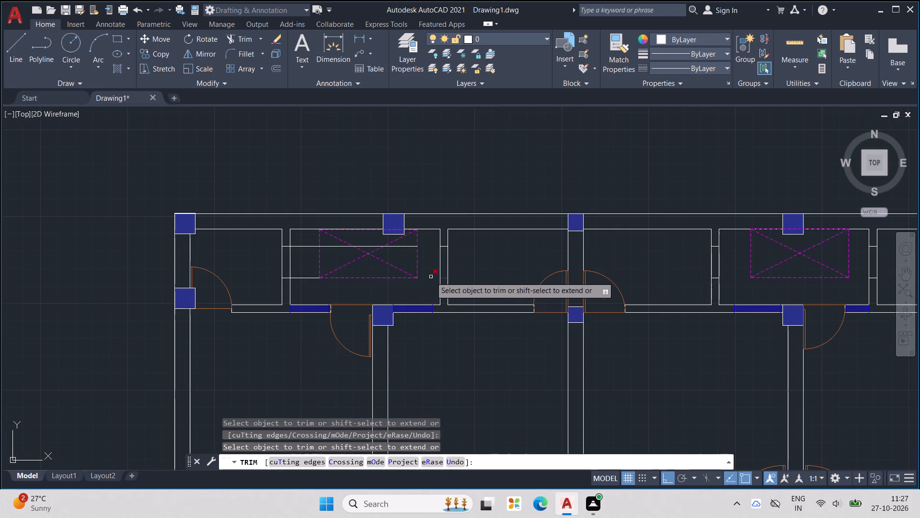
pyautogui.moveTo(305, 278); pyautogui.dragTo(308, 286)
pyautogui.click(312, 252)
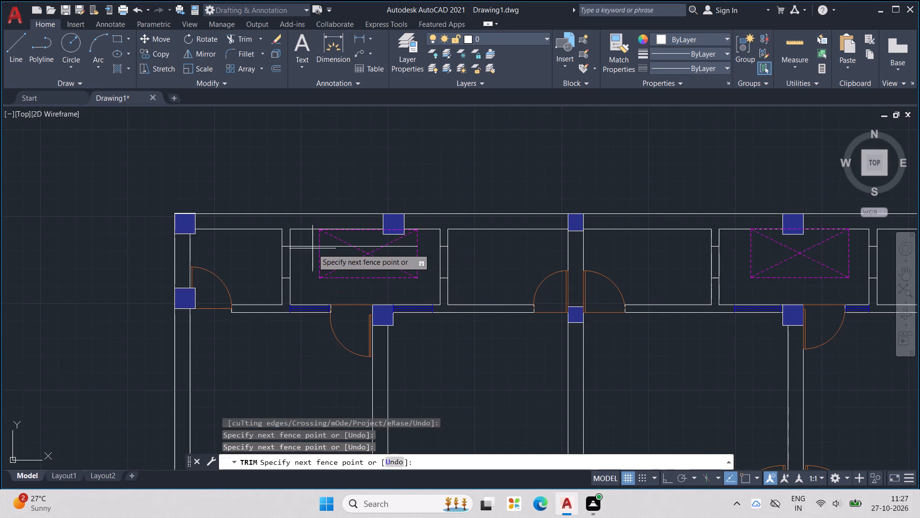
pyautogui.click(312, 245)
pyautogui.click(337, 247)
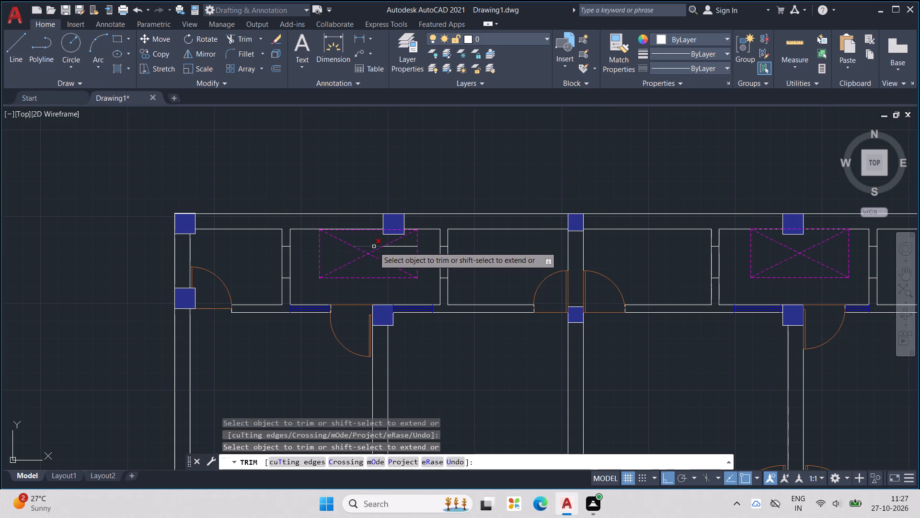
pyautogui.click(374, 247)
pyautogui.click(406, 246)
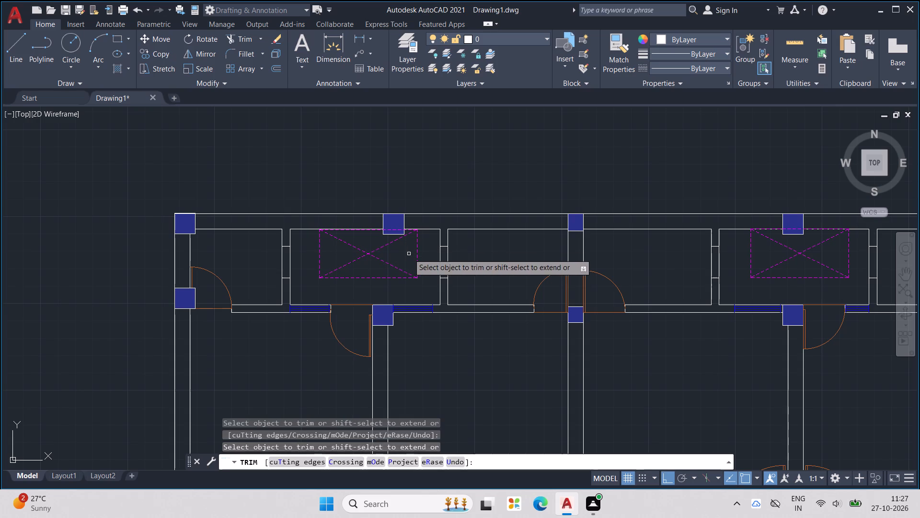
pyautogui.press('Escape')
pyautogui.scroll(-3, 409, 254)
pyautogui.press('Escape')
pyautogui.press('Escape')
pyautogui.press('Escape')
pyautogui.press('Escape')
pyautogui.press('Escape')
pyautogui.press('Escape')
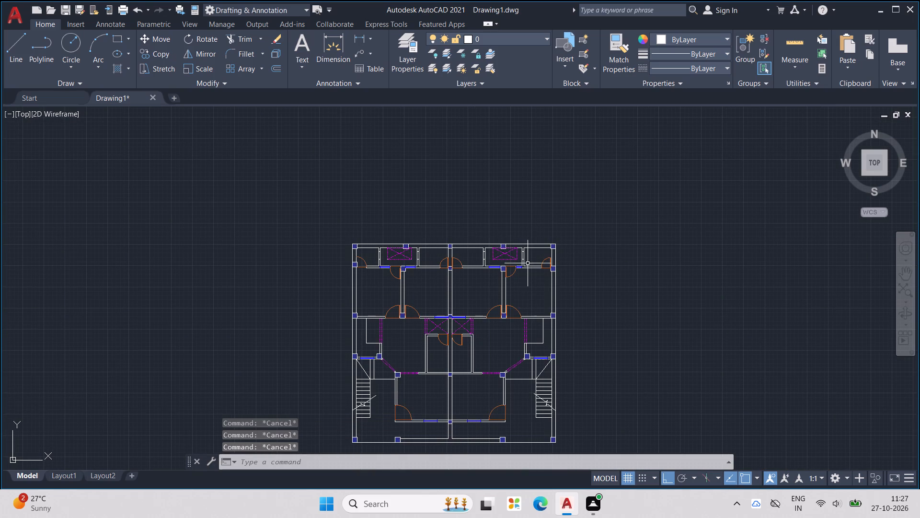
pyautogui.press('Escape')
pyautogui.press('Escape')
pyautogui.press('Escape')
pyautogui.press('Escape')
# Start a hatch and set its colour to cyan.
pyautogui.press('h')
pyautogui.press('Return')
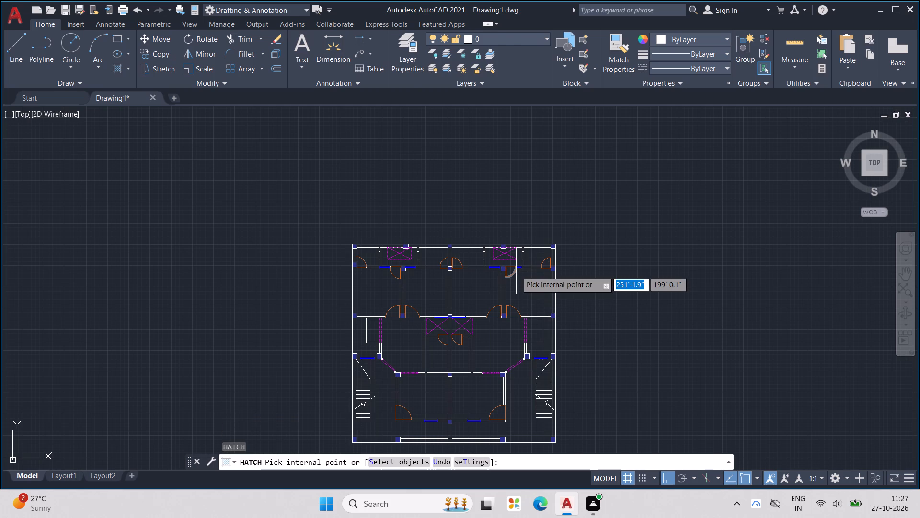
pyautogui.click(375, 50)
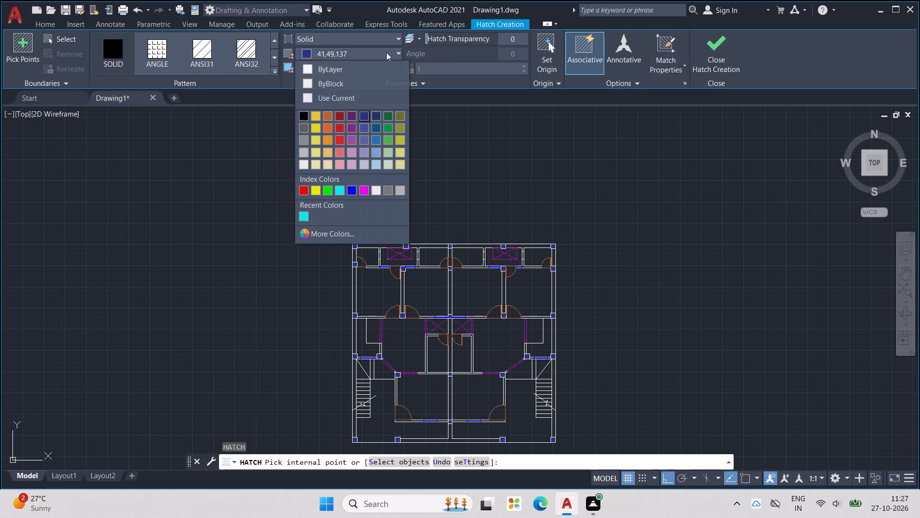
pyautogui.click(335, 189)
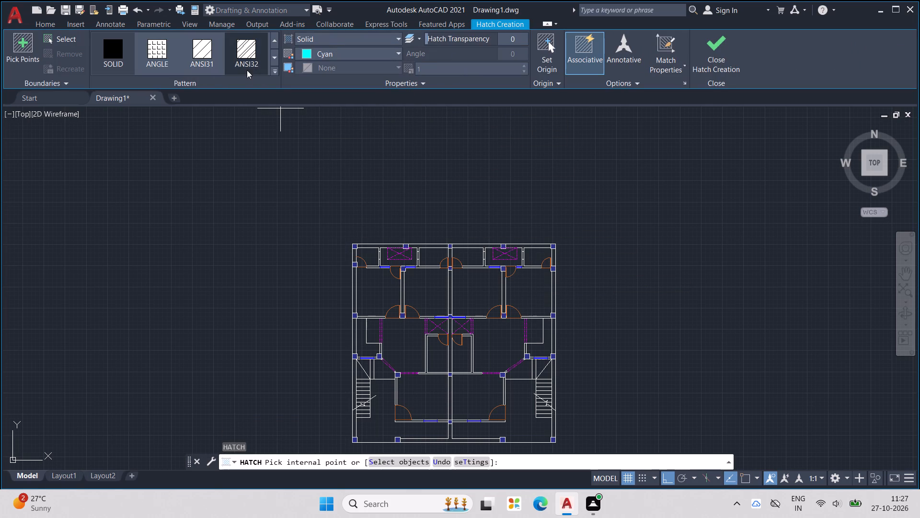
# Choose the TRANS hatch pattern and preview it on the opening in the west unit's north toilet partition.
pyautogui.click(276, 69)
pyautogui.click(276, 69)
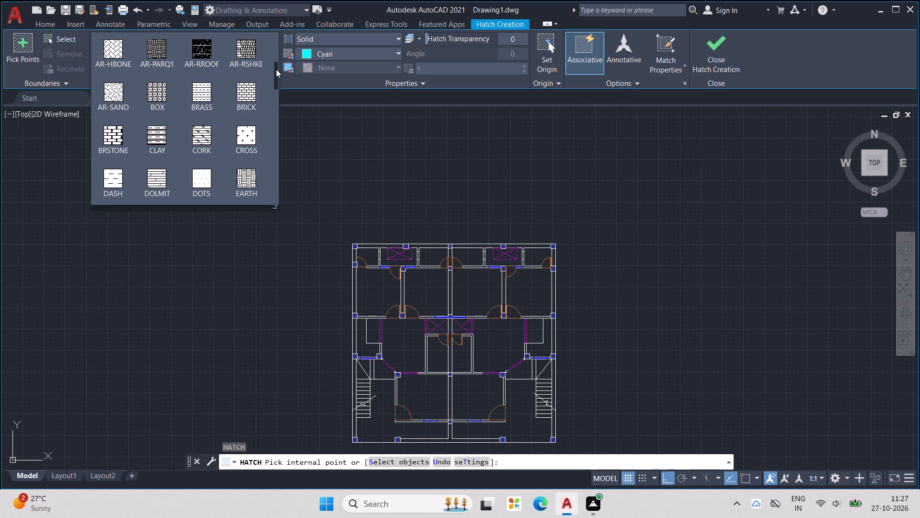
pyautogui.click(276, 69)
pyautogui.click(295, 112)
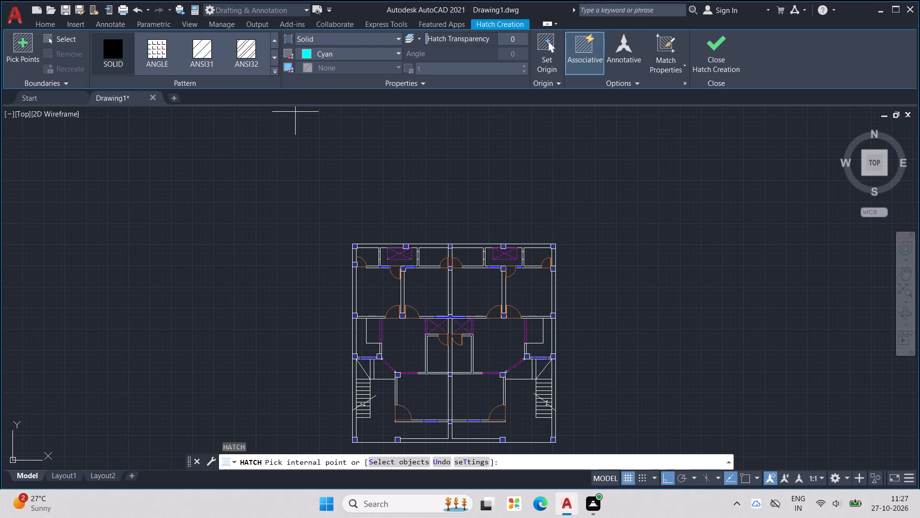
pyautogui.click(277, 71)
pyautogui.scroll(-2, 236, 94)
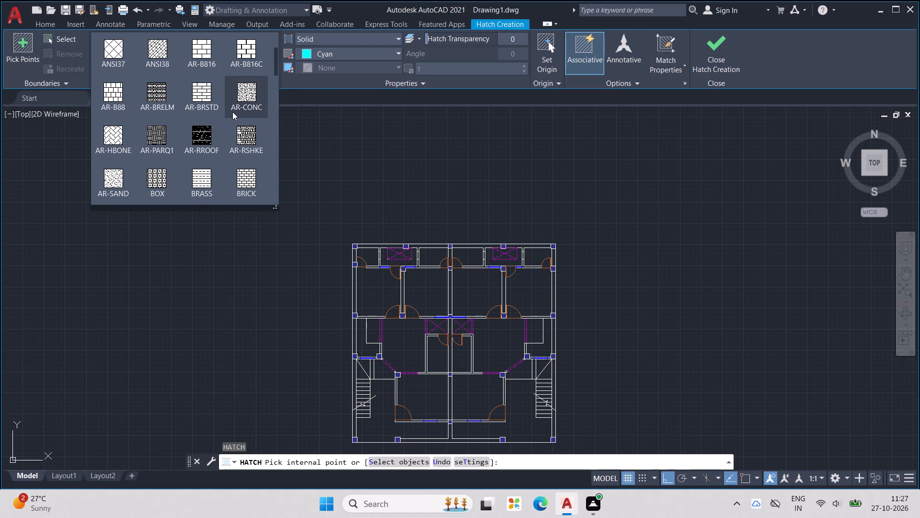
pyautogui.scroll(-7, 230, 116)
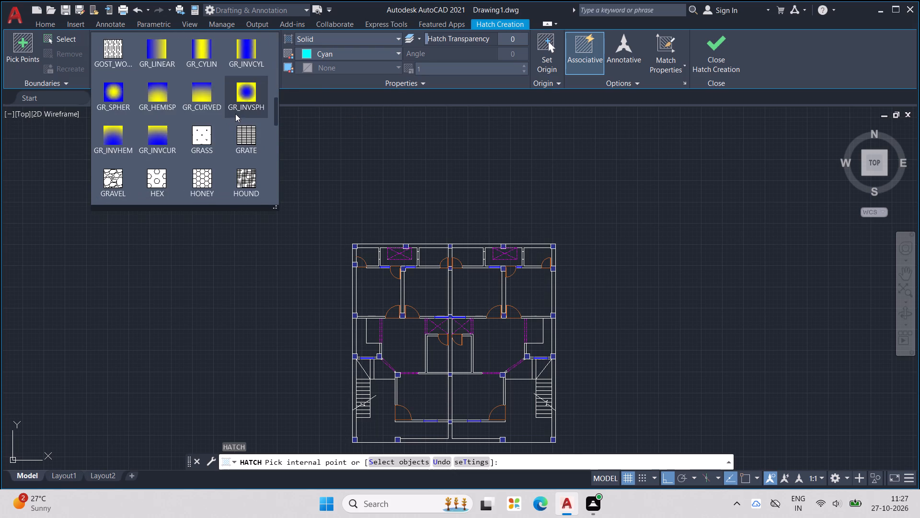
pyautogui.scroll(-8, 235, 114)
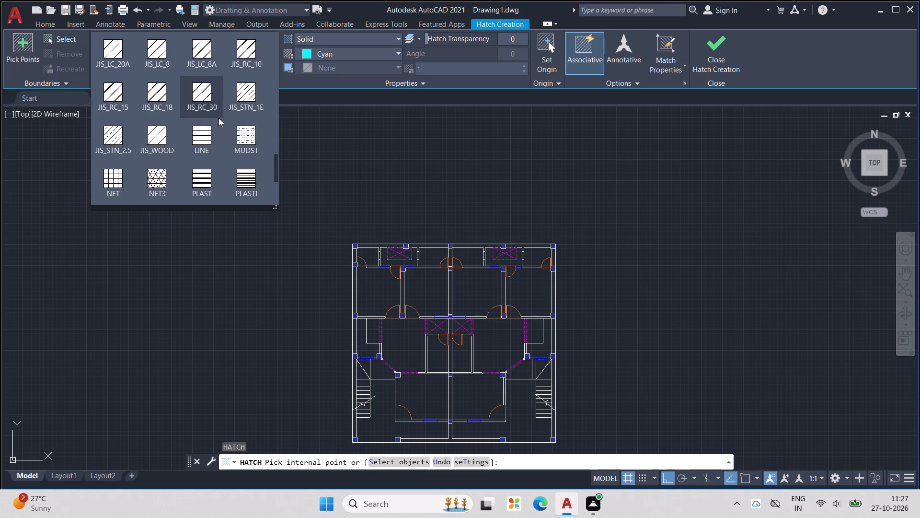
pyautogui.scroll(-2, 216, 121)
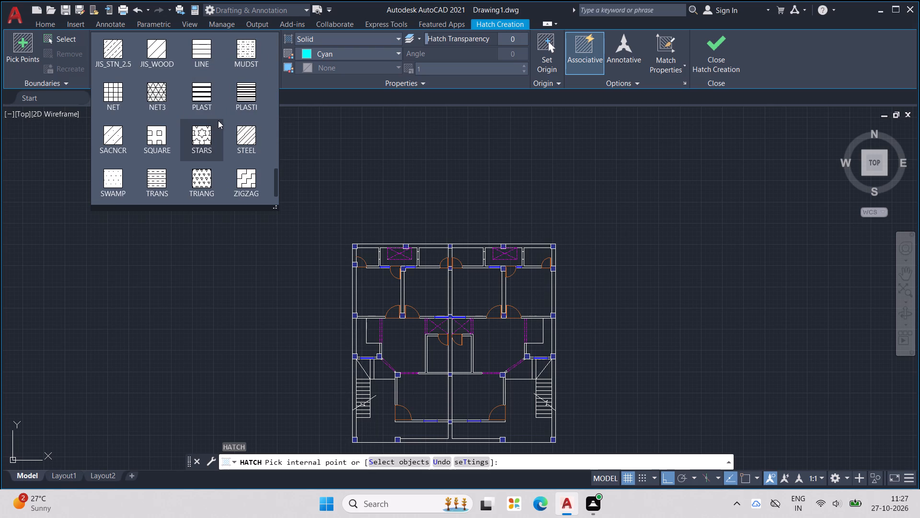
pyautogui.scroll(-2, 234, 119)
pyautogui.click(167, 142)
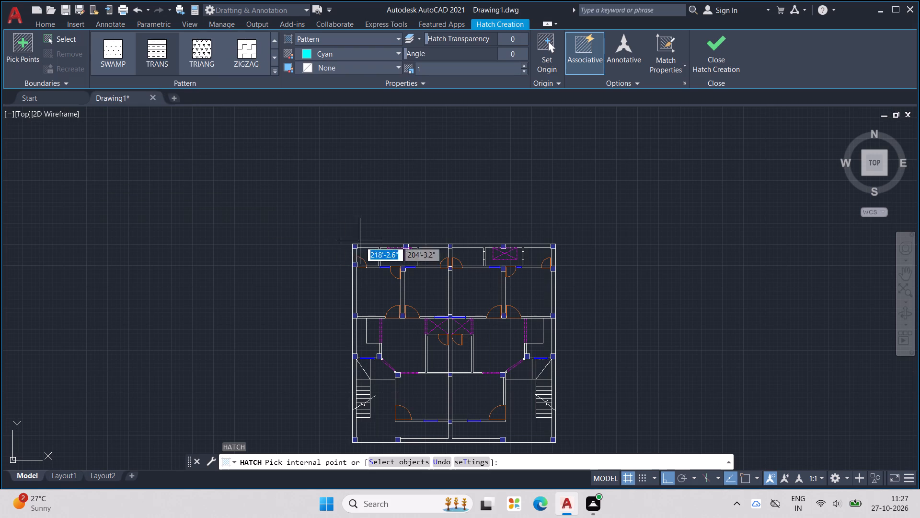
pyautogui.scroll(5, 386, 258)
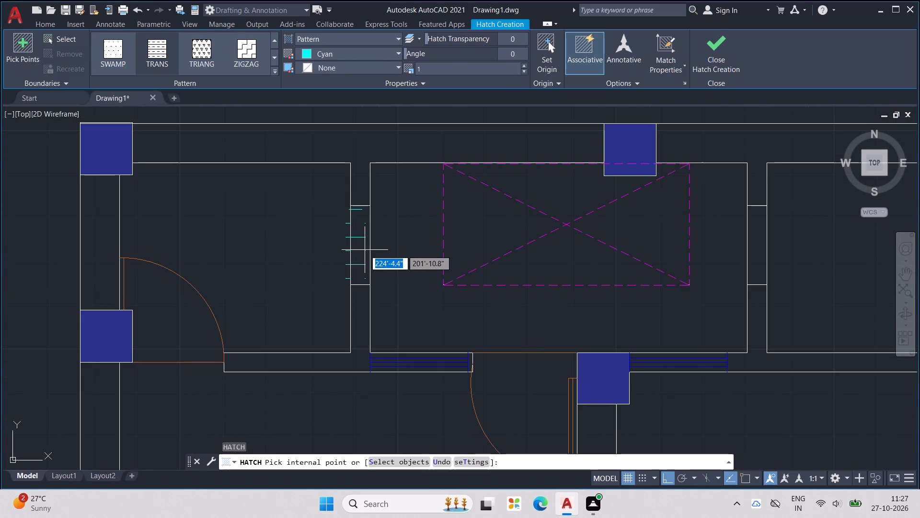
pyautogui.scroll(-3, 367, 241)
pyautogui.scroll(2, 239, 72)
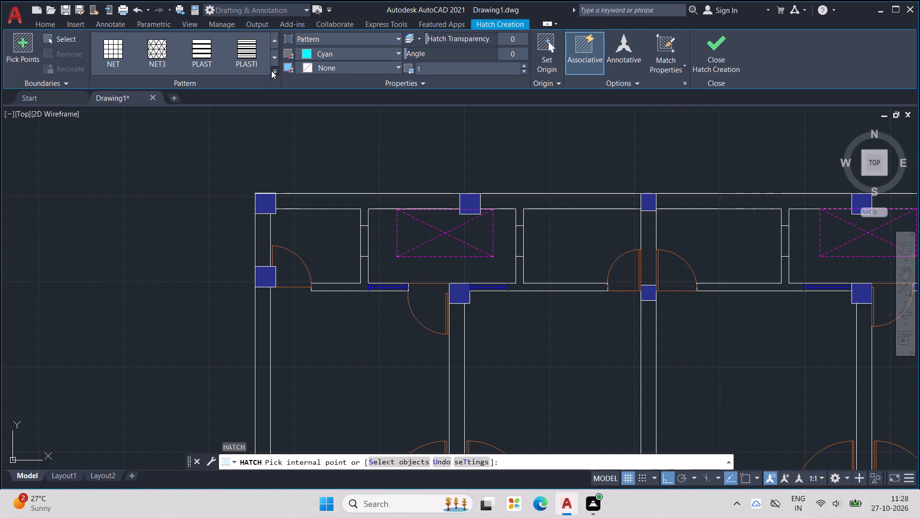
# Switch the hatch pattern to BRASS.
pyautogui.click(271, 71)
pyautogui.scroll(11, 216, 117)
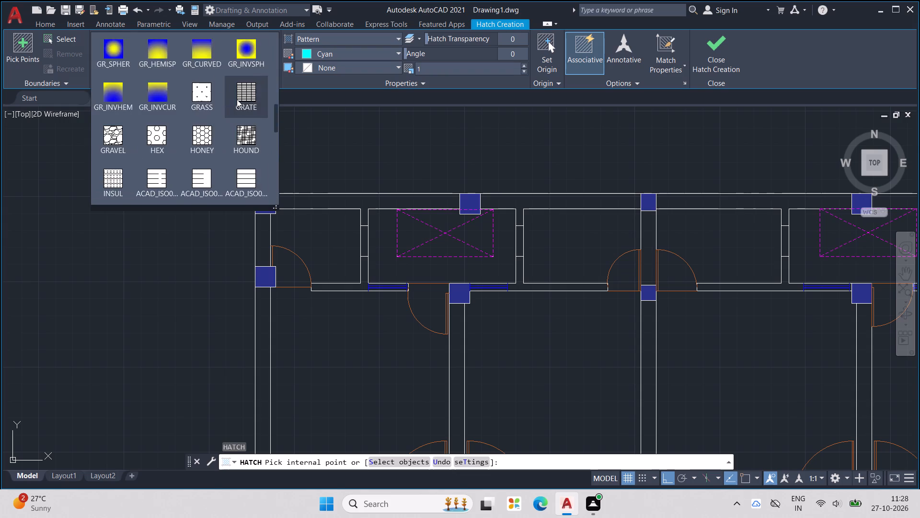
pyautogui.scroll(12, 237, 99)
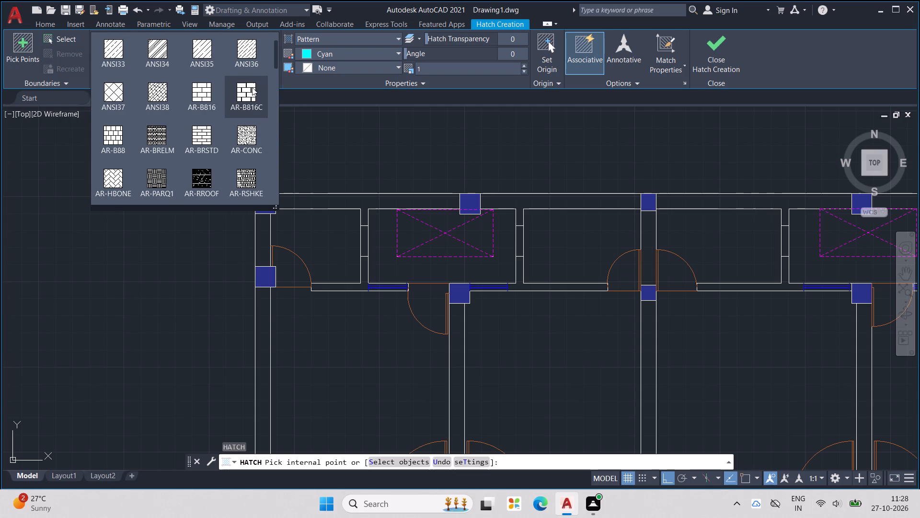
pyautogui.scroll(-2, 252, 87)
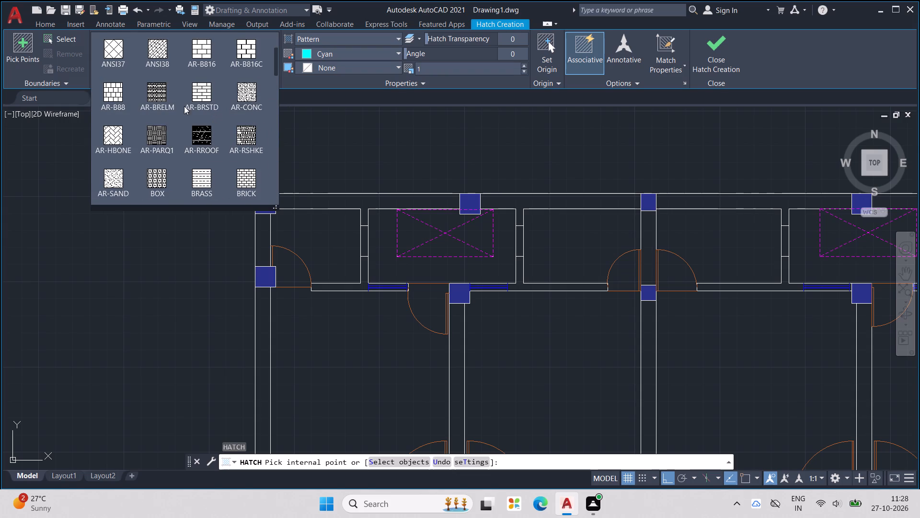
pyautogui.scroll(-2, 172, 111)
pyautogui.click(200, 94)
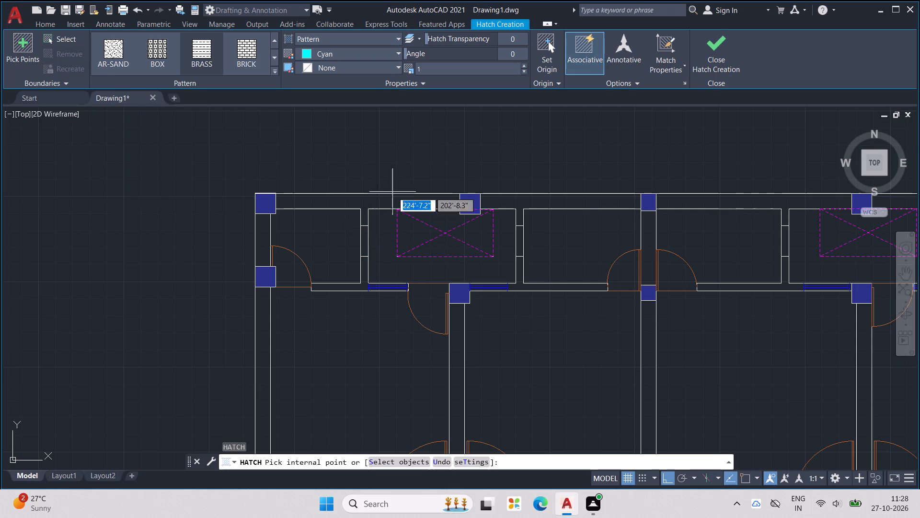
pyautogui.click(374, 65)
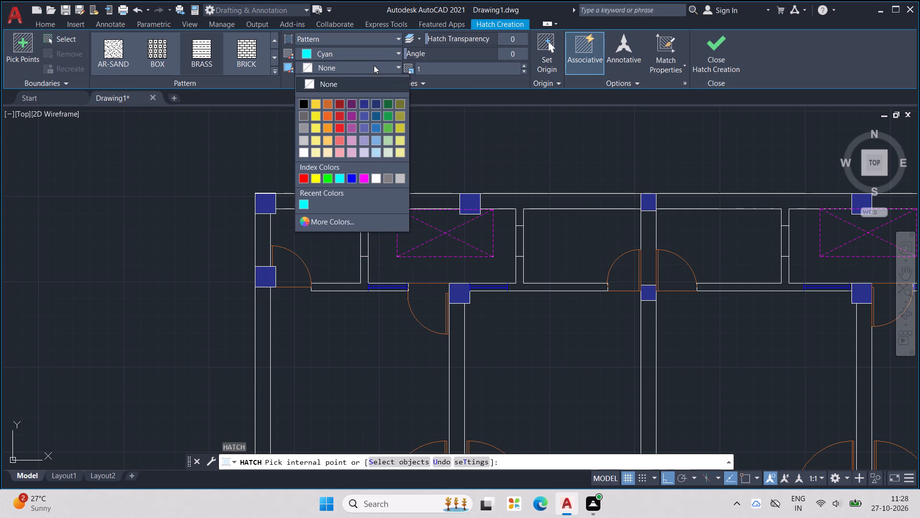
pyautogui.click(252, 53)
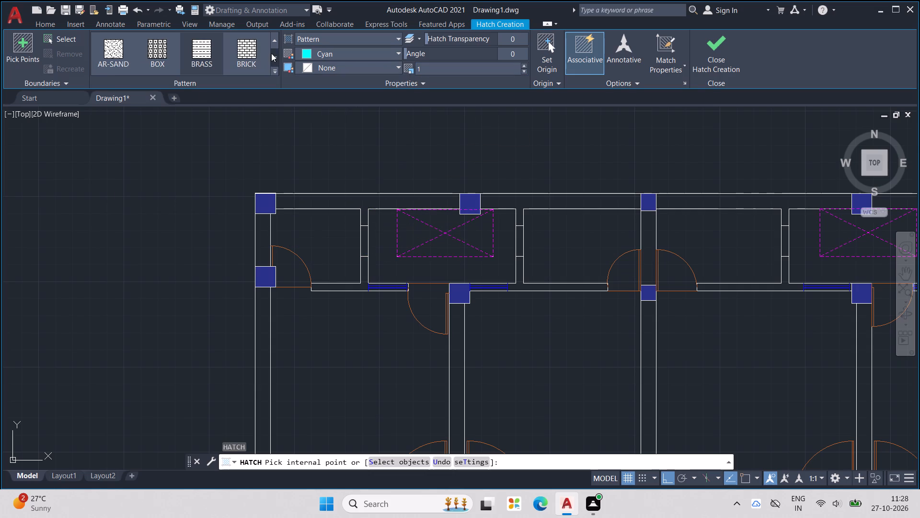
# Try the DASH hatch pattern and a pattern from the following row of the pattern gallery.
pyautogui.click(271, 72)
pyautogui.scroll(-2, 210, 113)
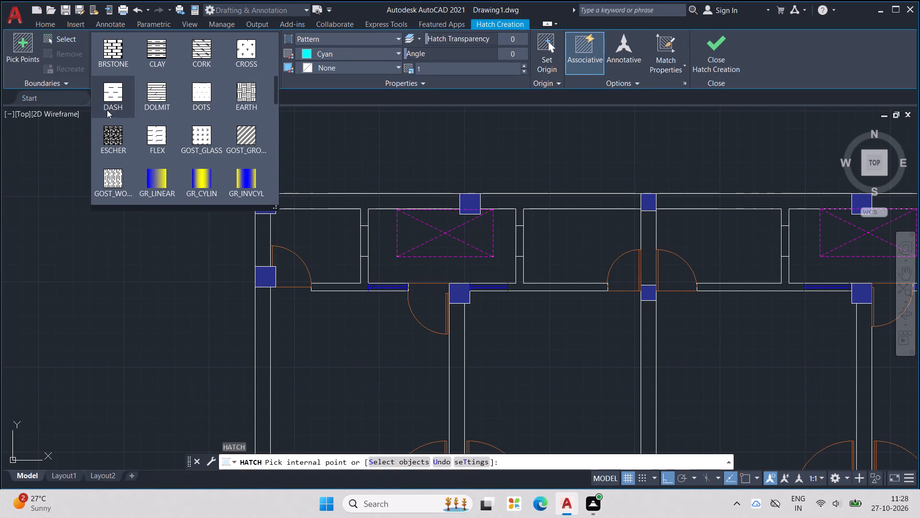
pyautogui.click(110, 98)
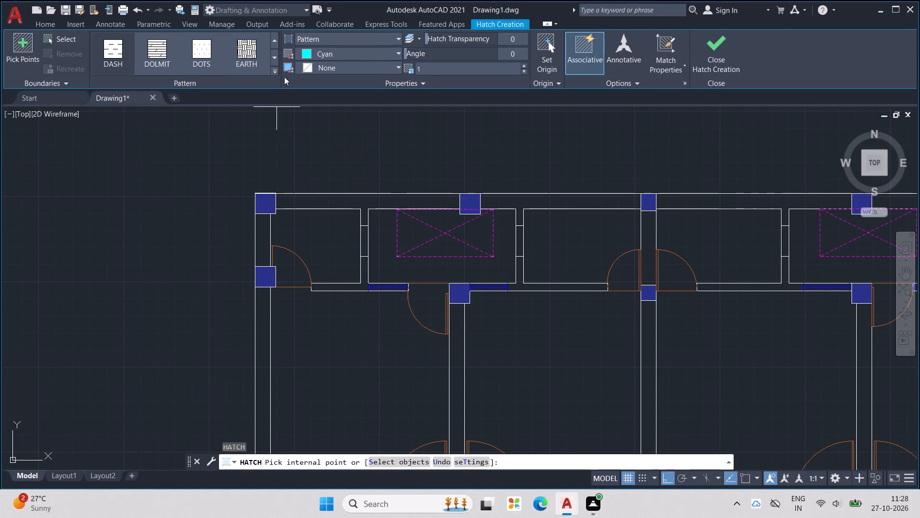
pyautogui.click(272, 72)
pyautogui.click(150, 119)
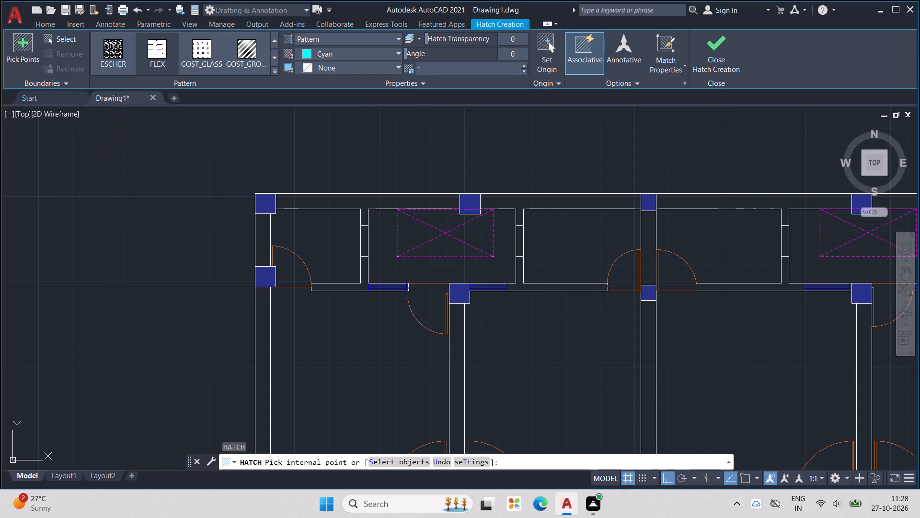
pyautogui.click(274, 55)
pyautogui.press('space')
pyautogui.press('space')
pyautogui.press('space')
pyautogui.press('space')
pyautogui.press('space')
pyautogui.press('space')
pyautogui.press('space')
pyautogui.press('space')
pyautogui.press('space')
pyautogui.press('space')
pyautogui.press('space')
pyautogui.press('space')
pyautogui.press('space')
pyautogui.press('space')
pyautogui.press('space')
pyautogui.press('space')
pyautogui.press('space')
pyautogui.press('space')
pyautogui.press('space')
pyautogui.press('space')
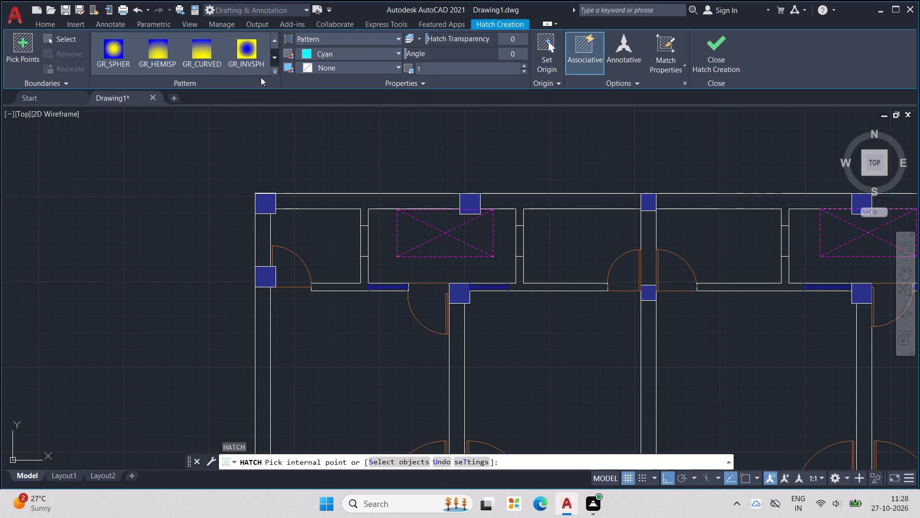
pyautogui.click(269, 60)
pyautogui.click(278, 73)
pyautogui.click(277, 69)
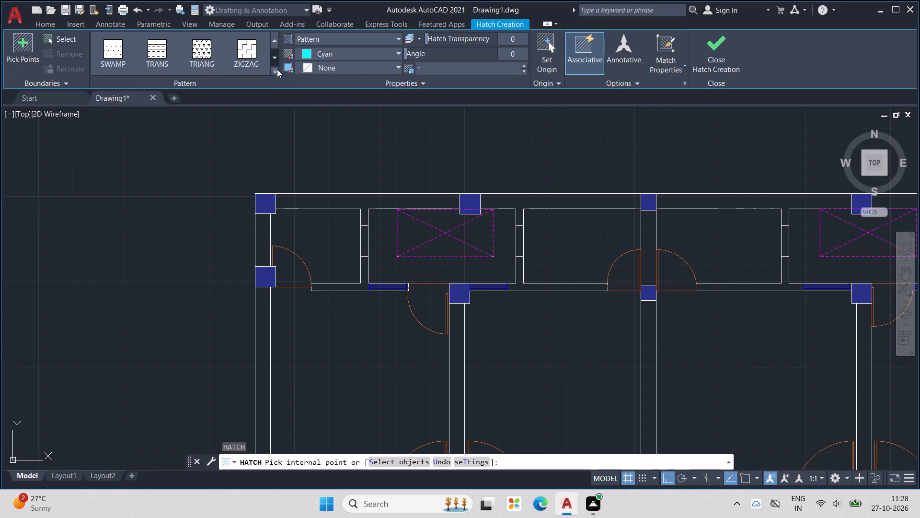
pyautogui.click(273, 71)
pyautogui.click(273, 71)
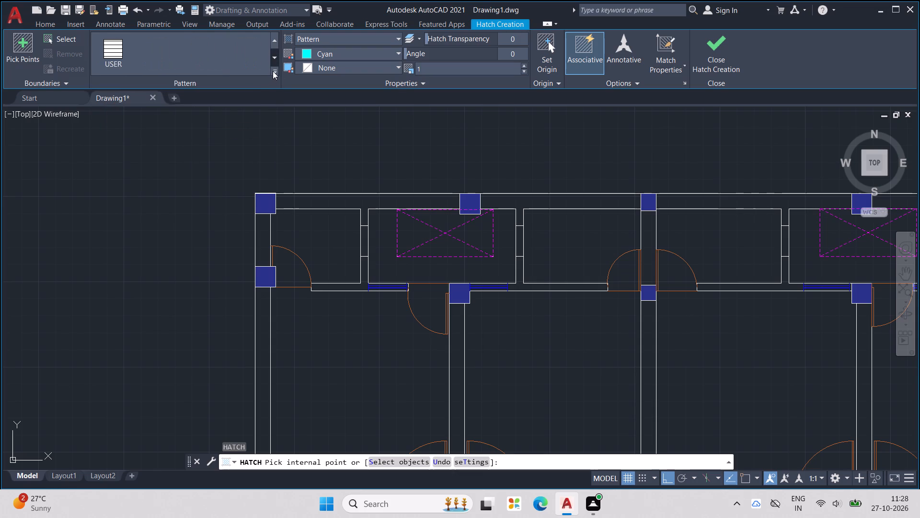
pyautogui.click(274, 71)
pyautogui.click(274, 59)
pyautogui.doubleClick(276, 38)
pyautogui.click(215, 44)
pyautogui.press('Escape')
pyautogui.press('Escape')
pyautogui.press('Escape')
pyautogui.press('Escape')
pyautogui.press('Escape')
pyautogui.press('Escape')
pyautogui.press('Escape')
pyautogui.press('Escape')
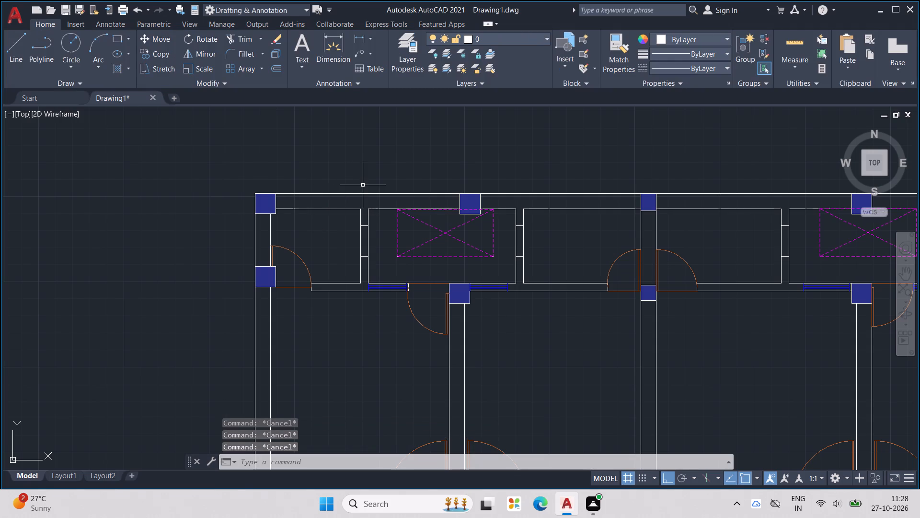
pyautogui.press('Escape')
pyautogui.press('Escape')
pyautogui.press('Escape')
# Start a new cyan hatch and try the BRASS pattern.
pyautogui.press('h')
pyautogui.press('Return')
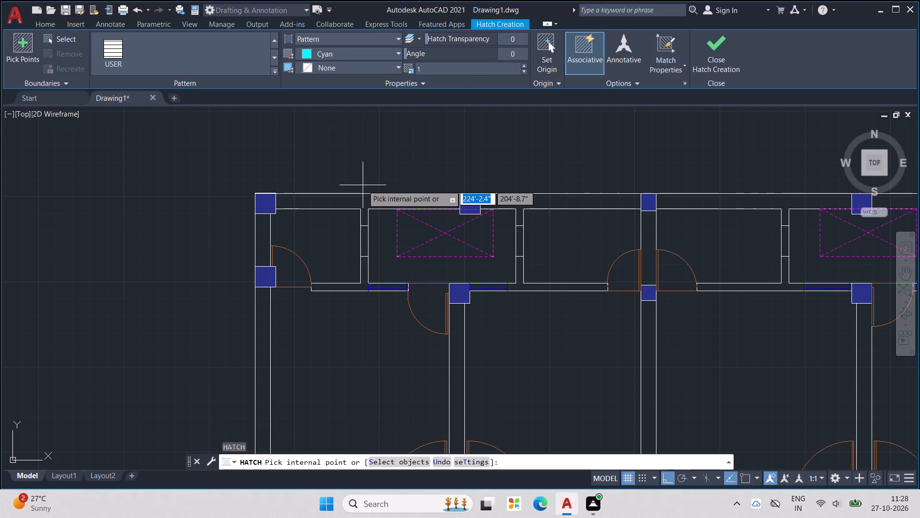
pyautogui.click(274, 69)
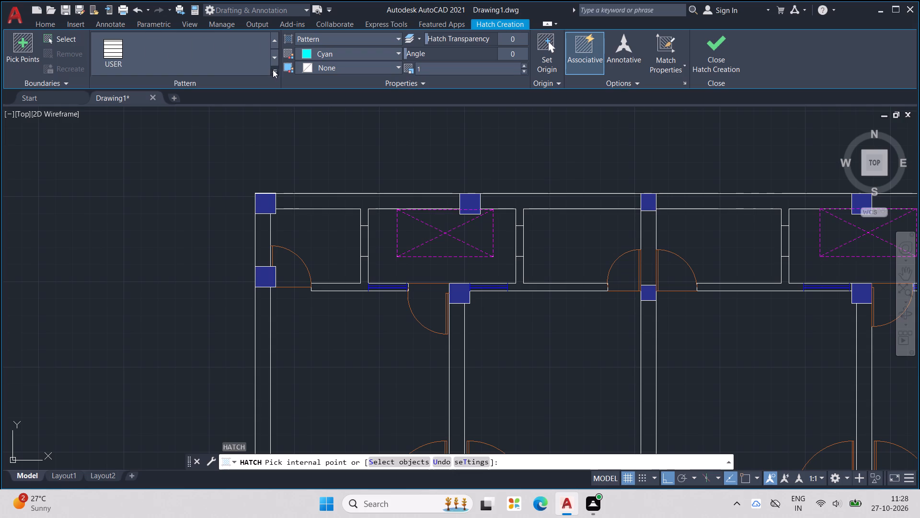
pyautogui.scroll(-3, 194, 123)
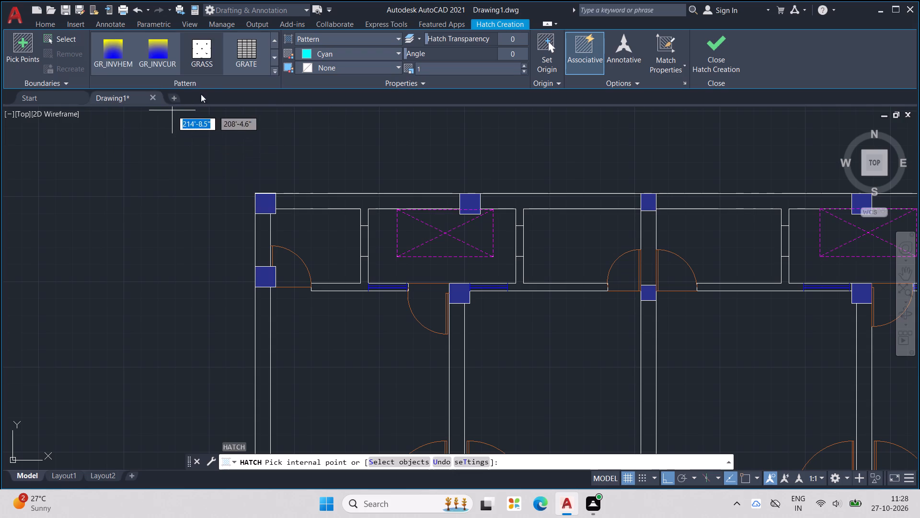
pyautogui.scroll(5, 228, 63)
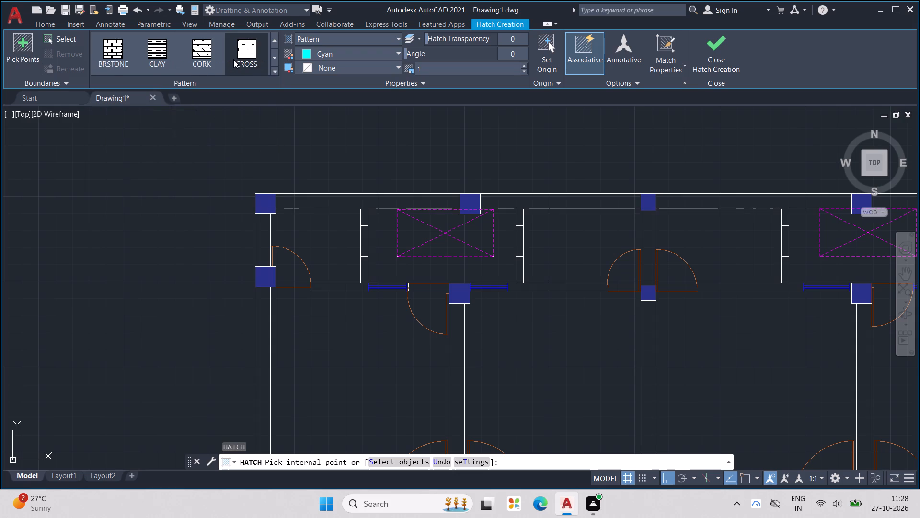
pyautogui.scroll(1, 233, 59)
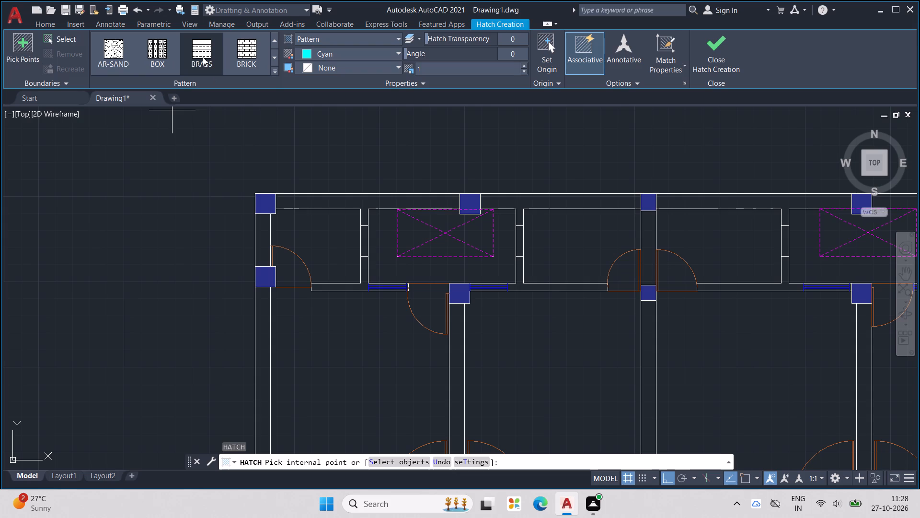
pyautogui.click(202, 56)
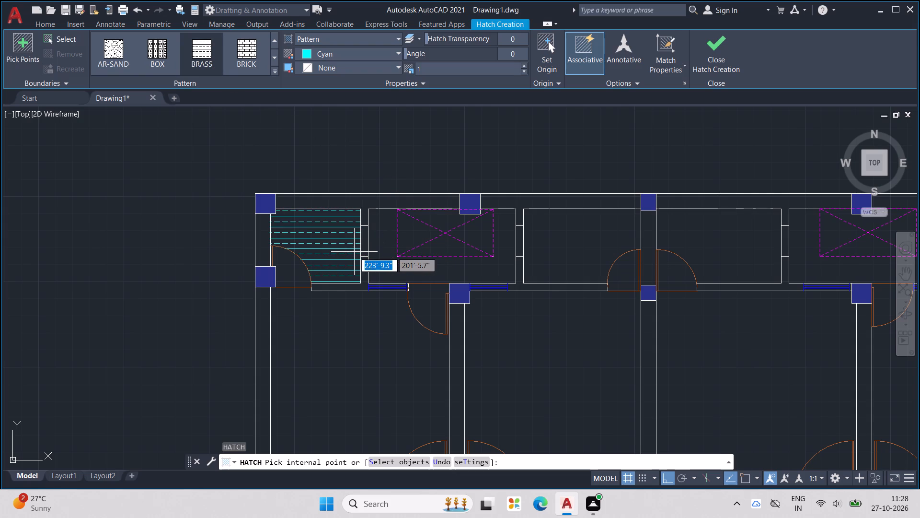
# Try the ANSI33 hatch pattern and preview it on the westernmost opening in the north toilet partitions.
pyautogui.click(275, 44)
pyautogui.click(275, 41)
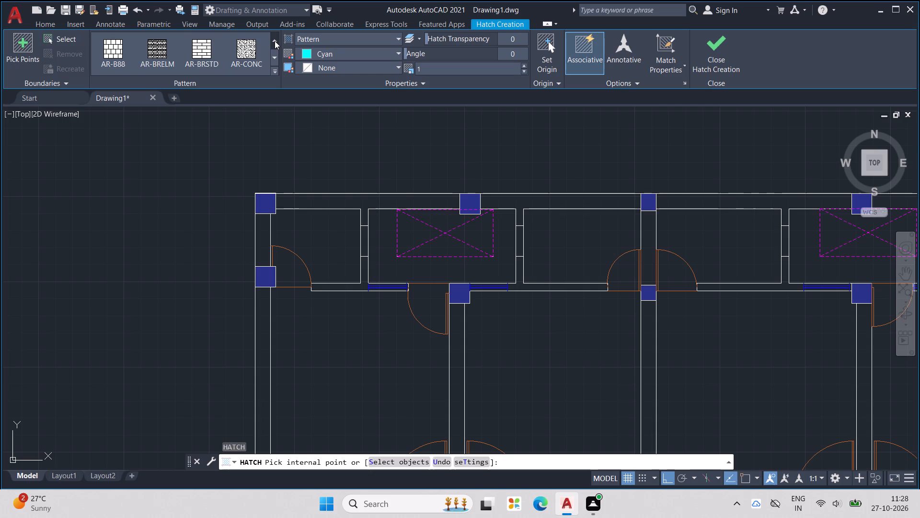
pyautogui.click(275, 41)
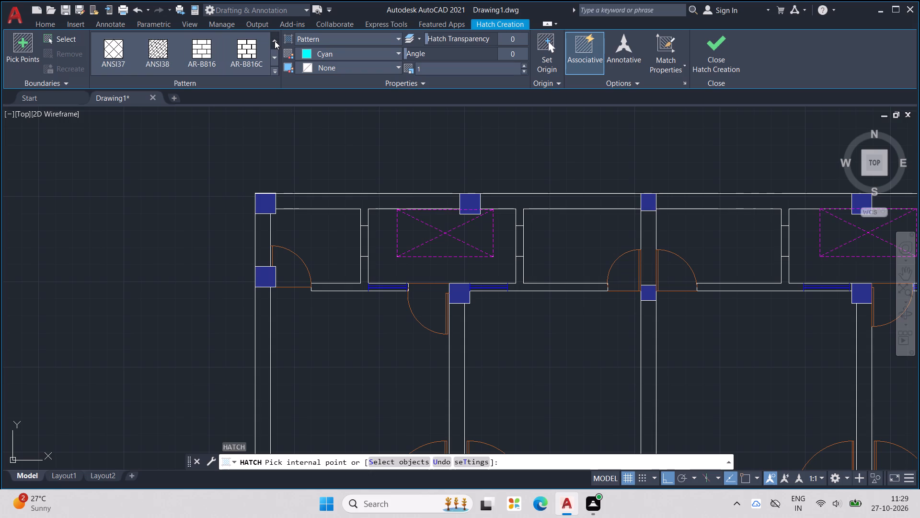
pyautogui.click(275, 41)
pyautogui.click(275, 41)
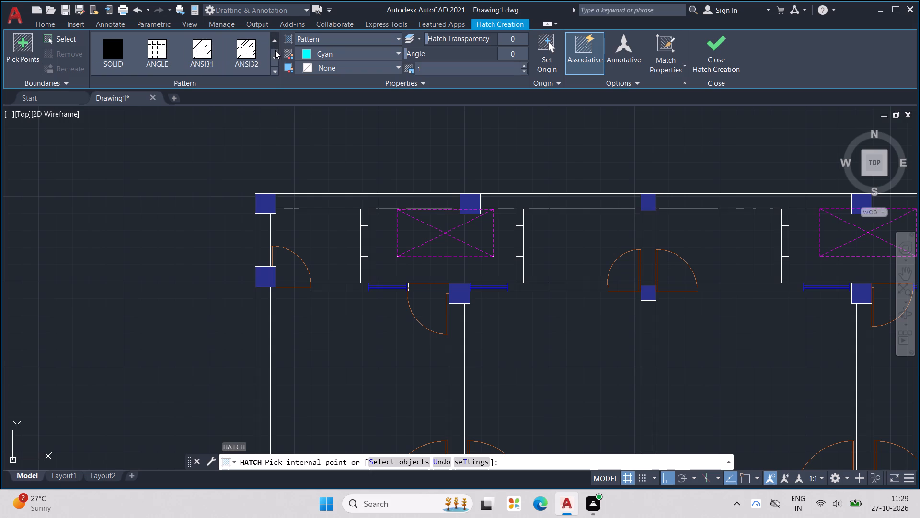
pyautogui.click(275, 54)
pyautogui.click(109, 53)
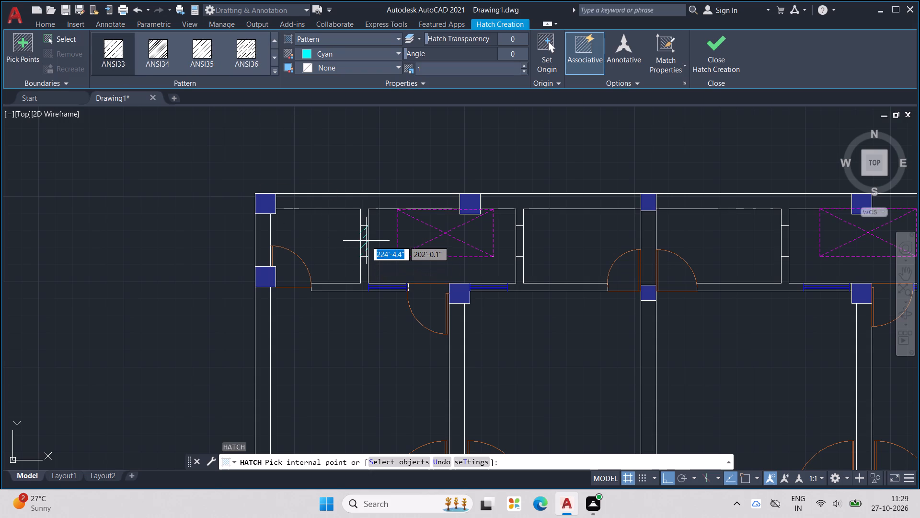
# Switch the hatch pattern to GOST_WOOD and fill the two openings in the west unit's north toilet partitions.
pyautogui.doubleClick(274, 53)
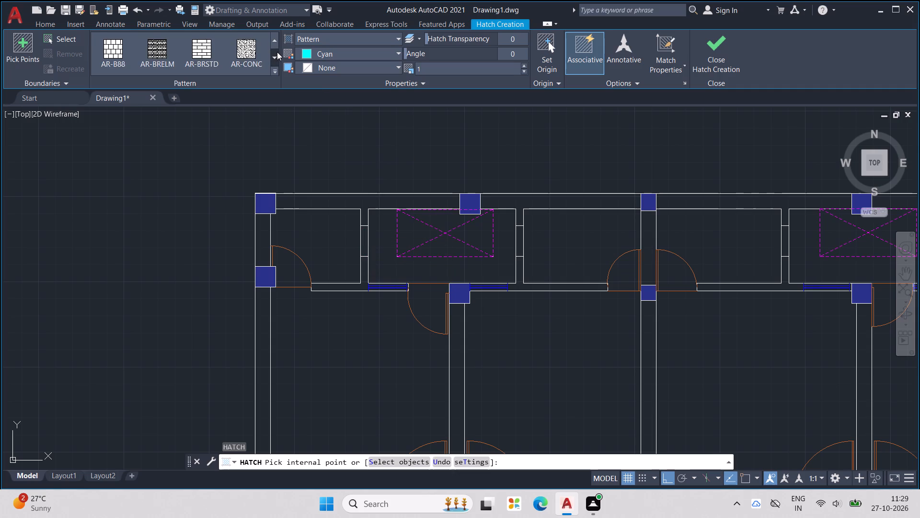
pyautogui.click(277, 52)
pyautogui.click(277, 51)
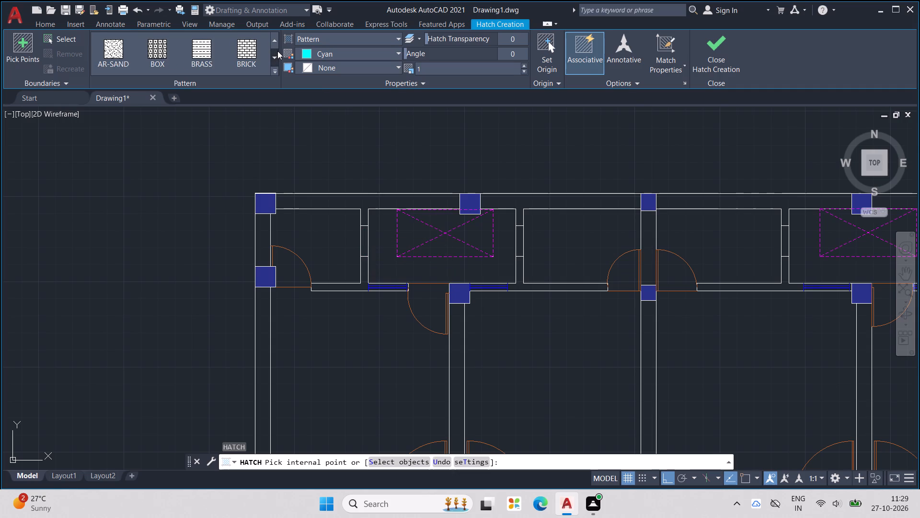
pyautogui.click(278, 51)
pyautogui.click(278, 51)
pyautogui.click(279, 51)
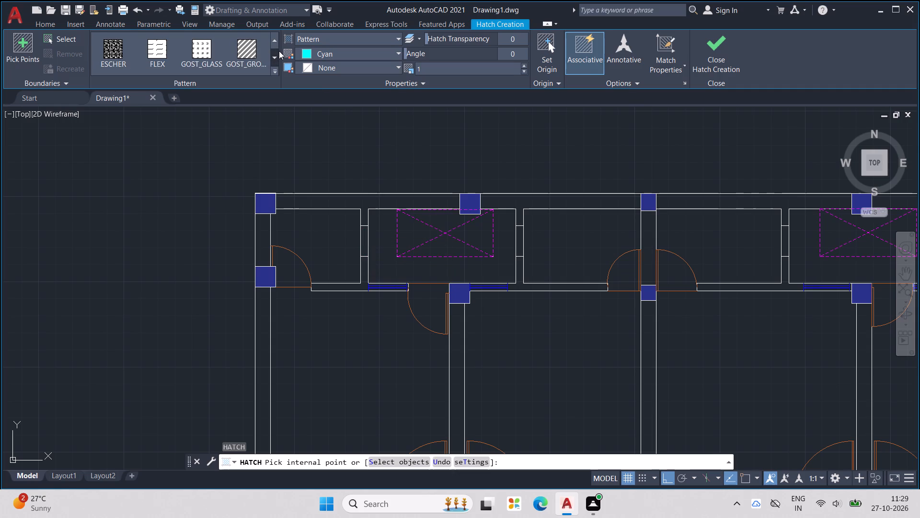
pyautogui.click(279, 51)
pyautogui.click(106, 47)
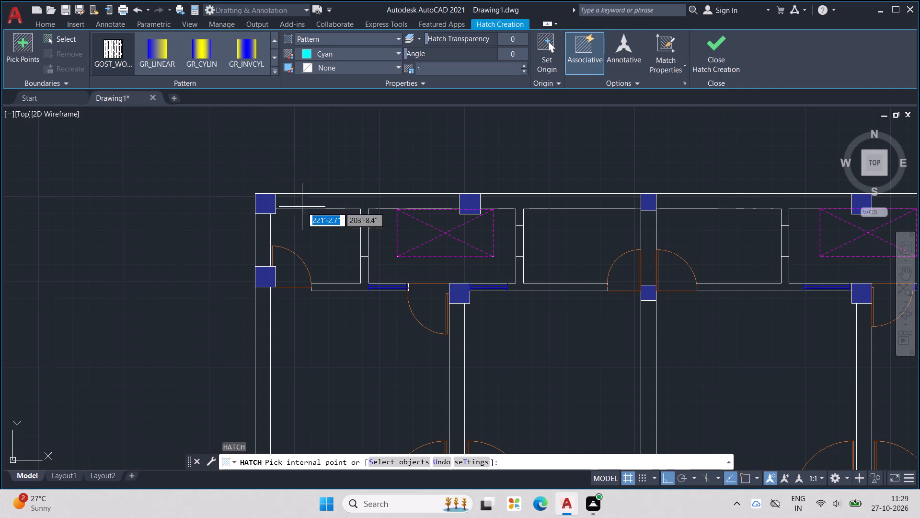
pyautogui.scroll(3, 363, 246)
pyautogui.click(362, 234)
pyautogui.scroll(-3, 365, 228)
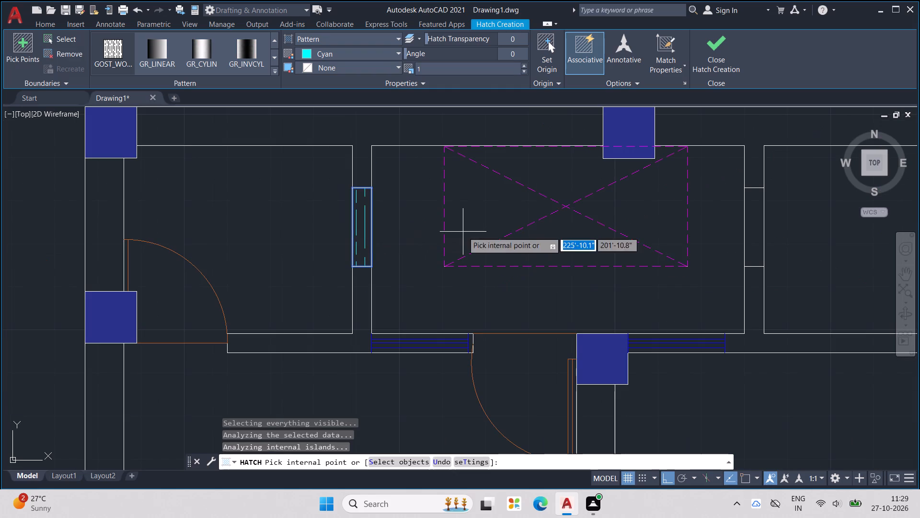
pyautogui.click(757, 221)
# Fill the two matching openings in the east unit's north toilet partitions with the same hatch and end the command.
pyautogui.moveTo(758, 220); pyautogui.dragTo(406, 193, button='middle')
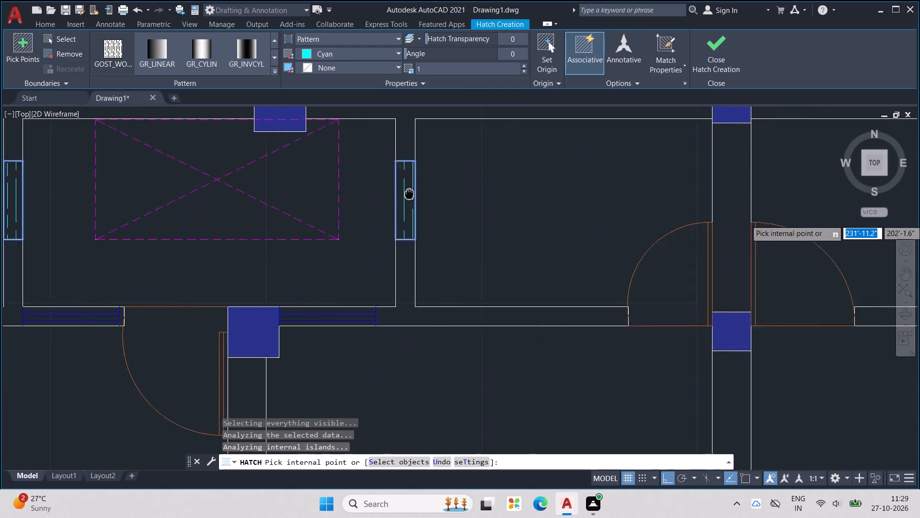
pyautogui.moveTo(406, 193); pyautogui.dragTo(392, 195, button='middle')
pyautogui.scroll(-3, 392, 195)
pyautogui.scroll(2, 497, 191)
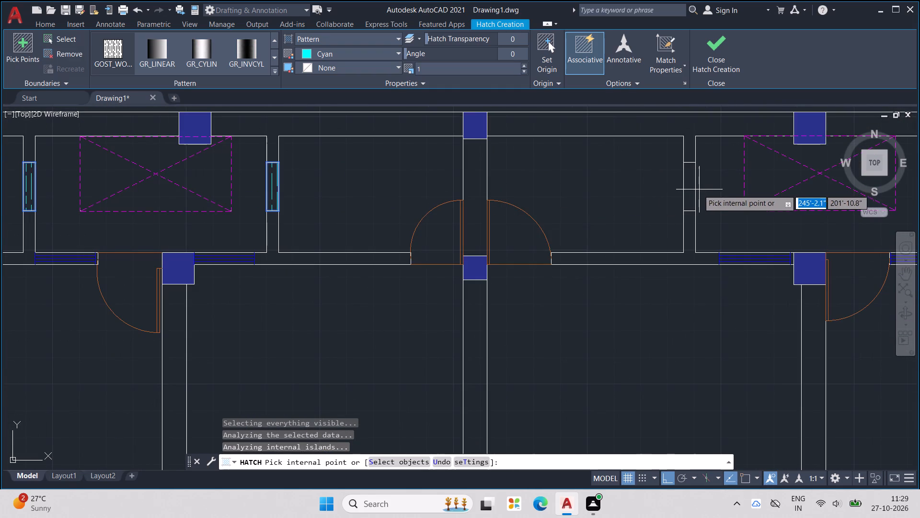
pyautogui.click(687, 185)
pyautogui.scroll(-3, 687, 185)
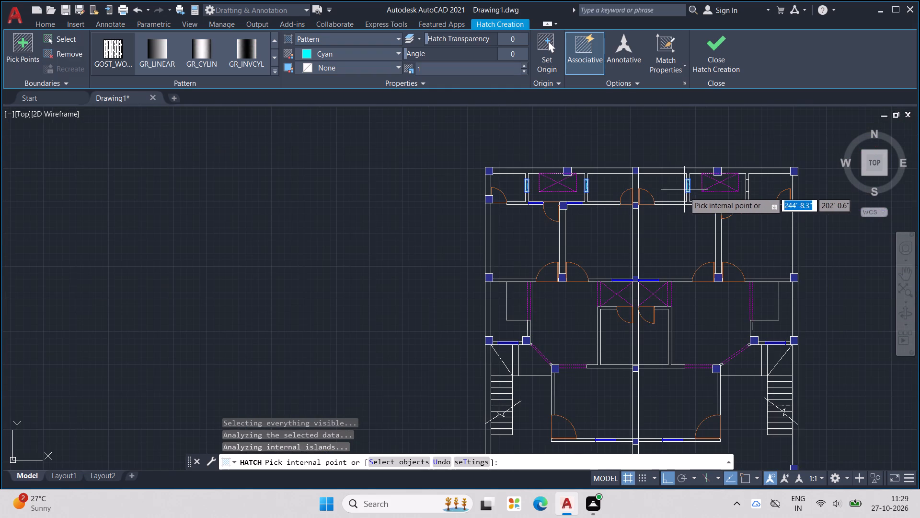
pyautogui.scroll(4, 752, 186)
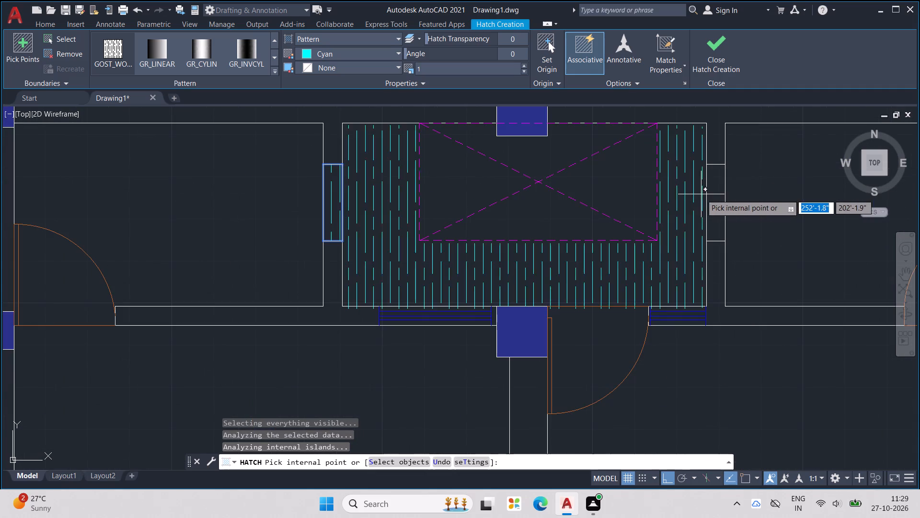
pyautogui.click(716, 190)
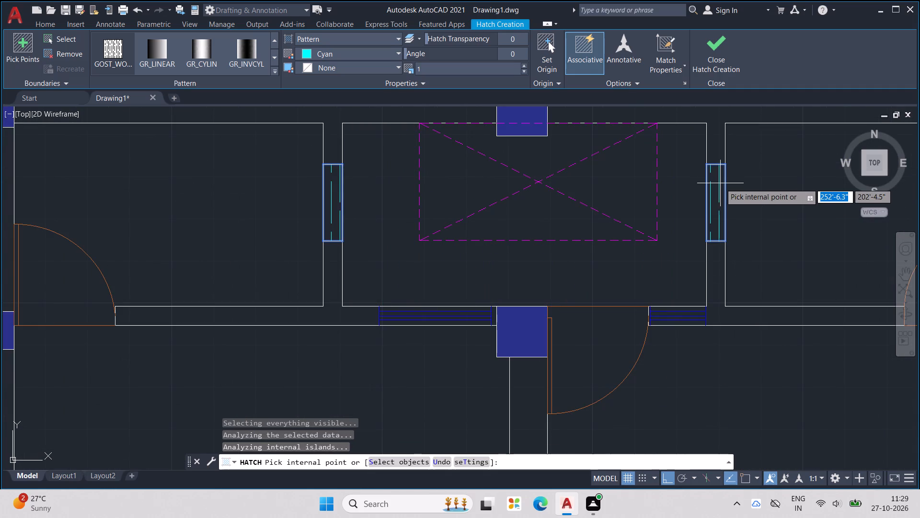
pyautogui.press('Escape')
pyautogui.scroll(-2, 716, 172)
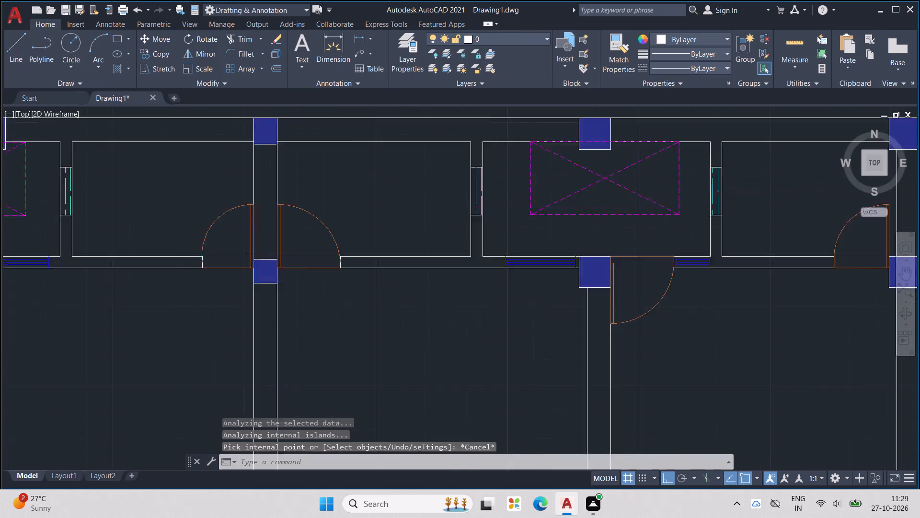
pyautogui.scroll(-1, 716, 172)
pyautogui.press('Escape')
pyautogui.press('Escape')
pyautogui.press('Escape')
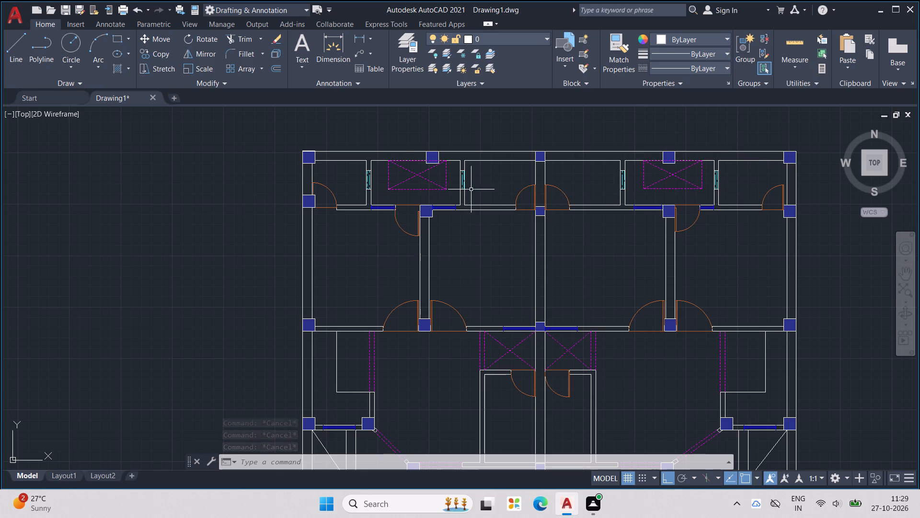
pyautogui.press('Escape')
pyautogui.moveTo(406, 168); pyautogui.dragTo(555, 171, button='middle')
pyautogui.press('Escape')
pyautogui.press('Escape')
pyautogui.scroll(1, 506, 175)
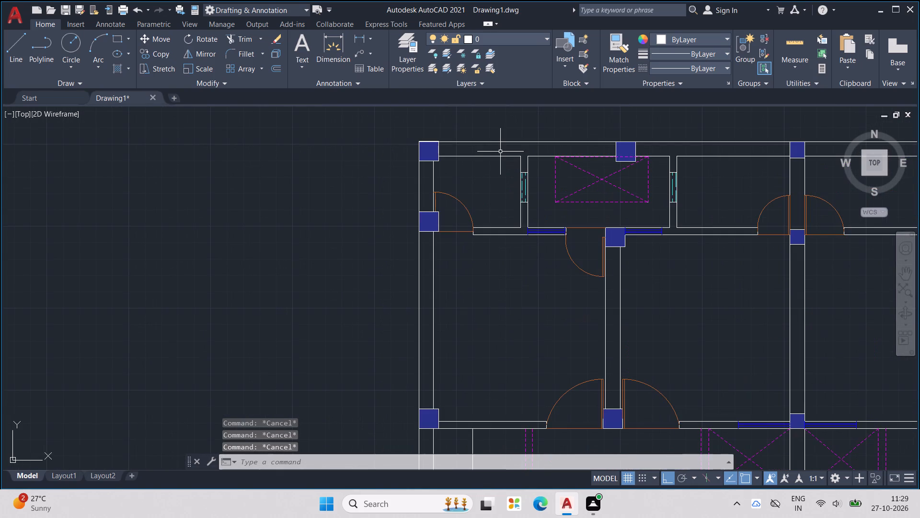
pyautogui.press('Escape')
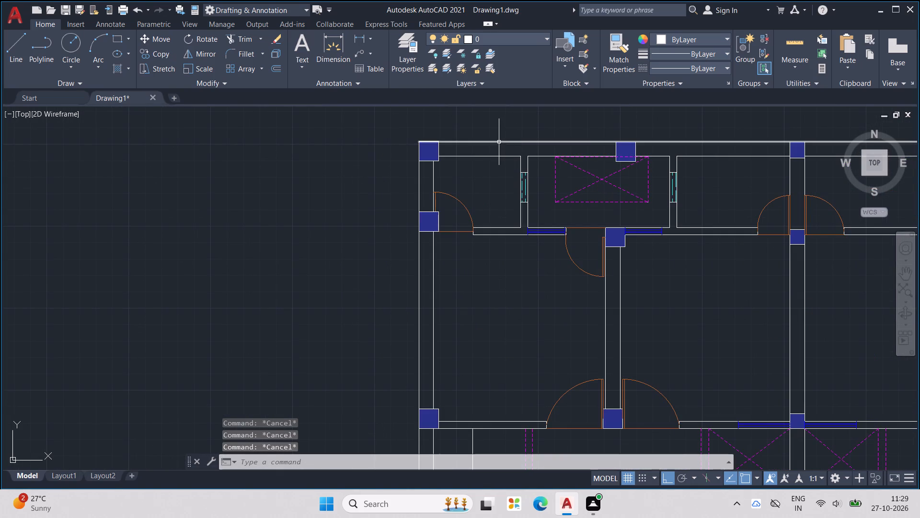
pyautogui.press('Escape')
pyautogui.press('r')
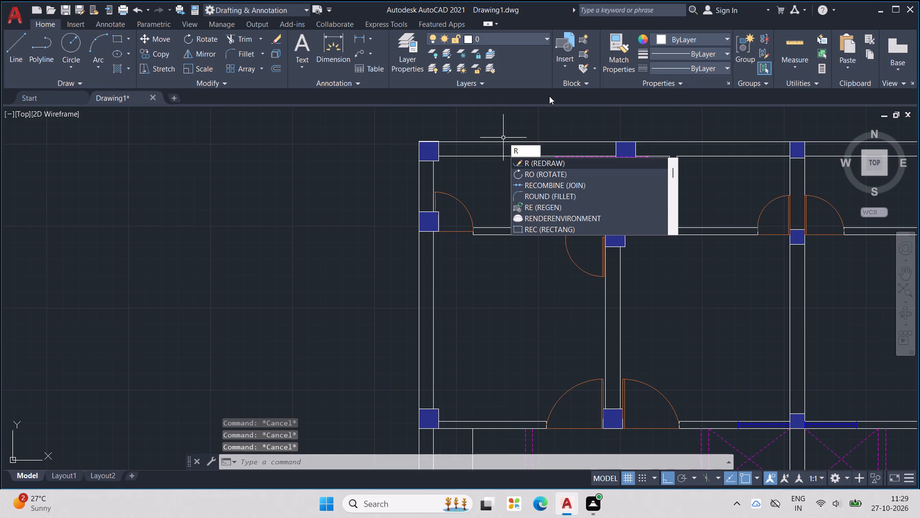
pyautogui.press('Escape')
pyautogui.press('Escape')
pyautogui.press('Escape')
# Start a multiline text in the northwest toilet and set its text height to 6".
pyautogui.press('t')
pyautogui.press('Return')
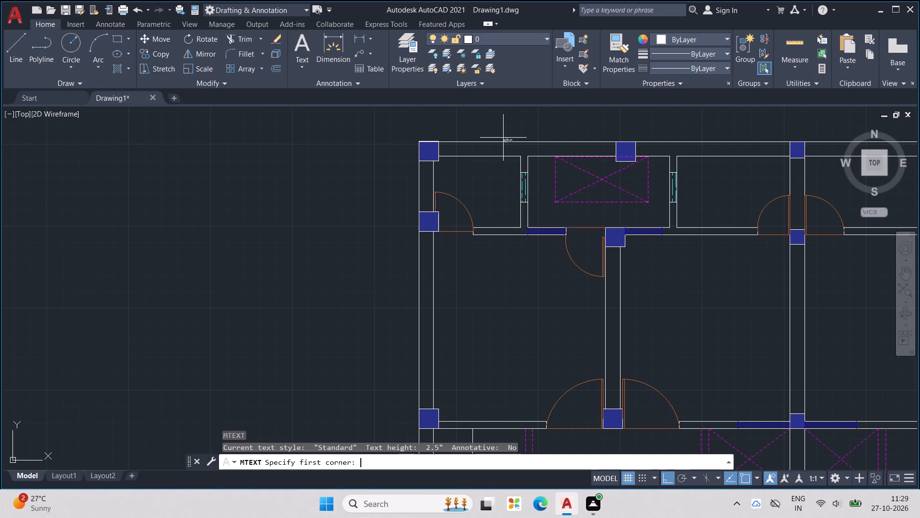
pyautogui.scroll(1, 483, 158)
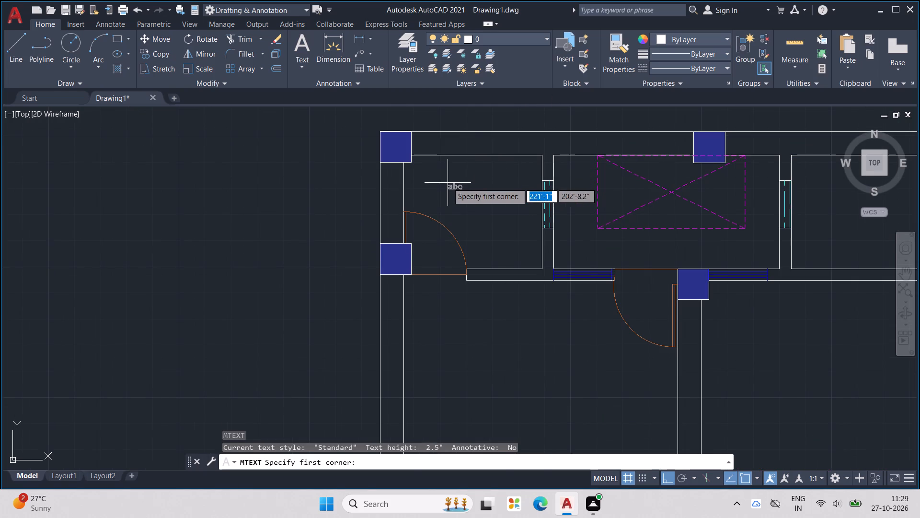
pyautogui.doubleClick(448, 183)
pyautogui.doubleClick(448, 181)
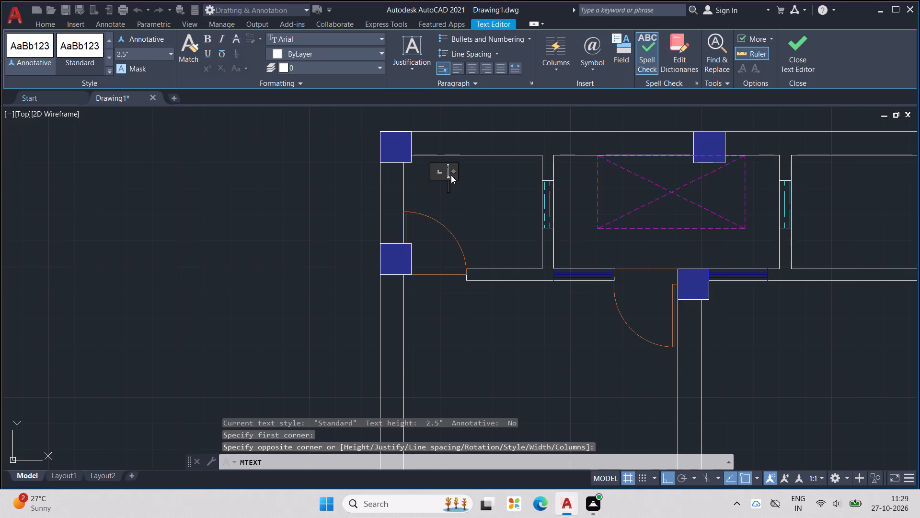
pyautogui.click(171, 56)
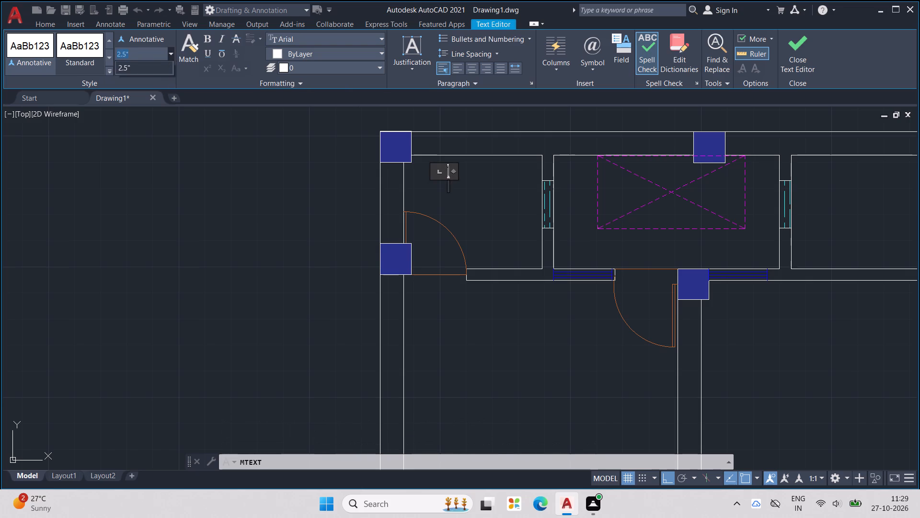
pyautogui.write('6"')
pyautogui.press('Return')
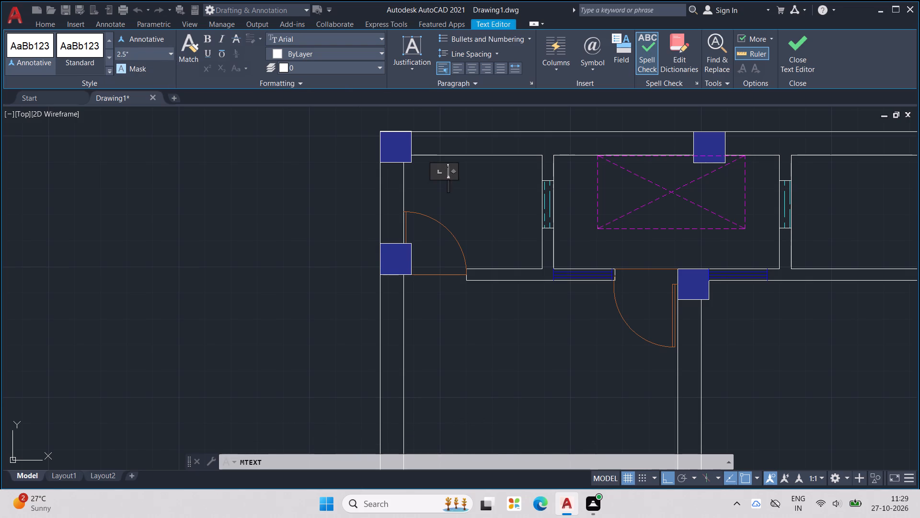
pyautogui.moveTo(137, 48); pyautogui.dragTo(82, 53)
pyautogui.press('6')
pyautogui.hotkey('shift', '"')
pyautogui.press('Return')
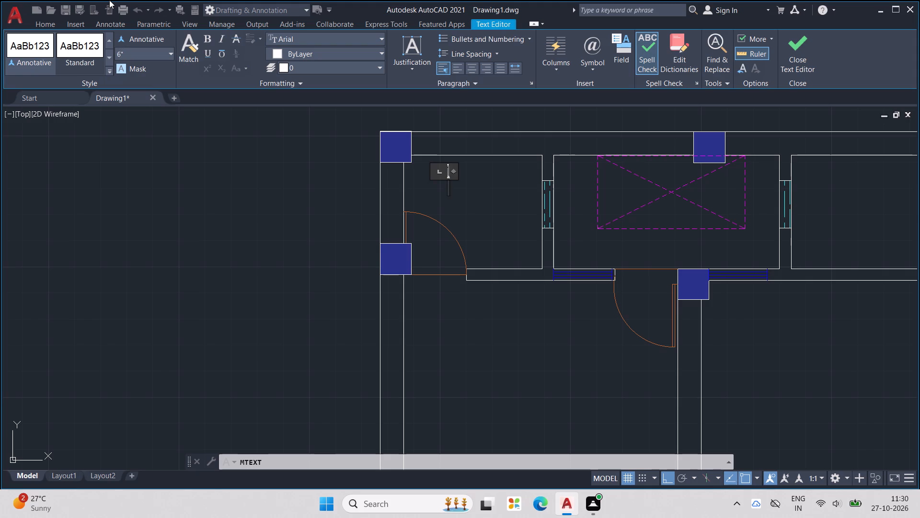
# Enter the label TOILET with the room size 4'-5"X 4'-0" beneath it.
pyautogui.write('TOILET')
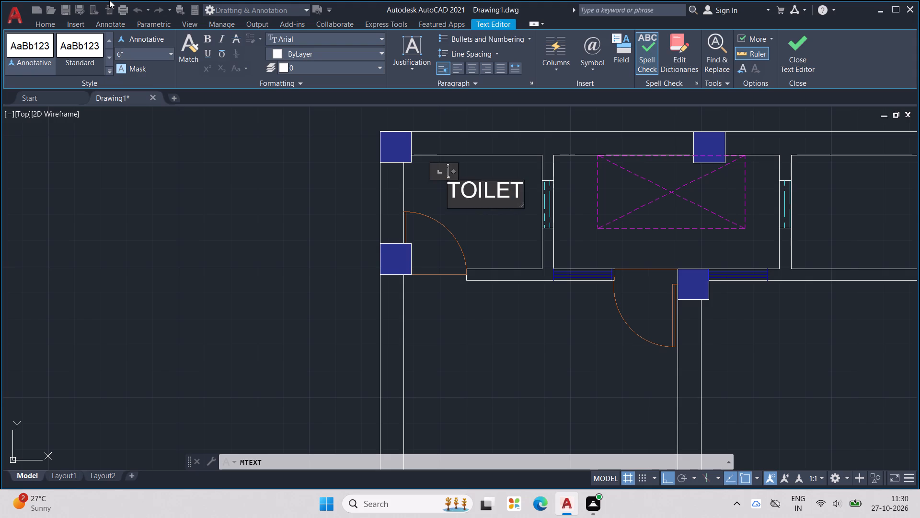
pyautogui.press('space')
pyautogui.press('Return')
pyautogui.write("4'-")
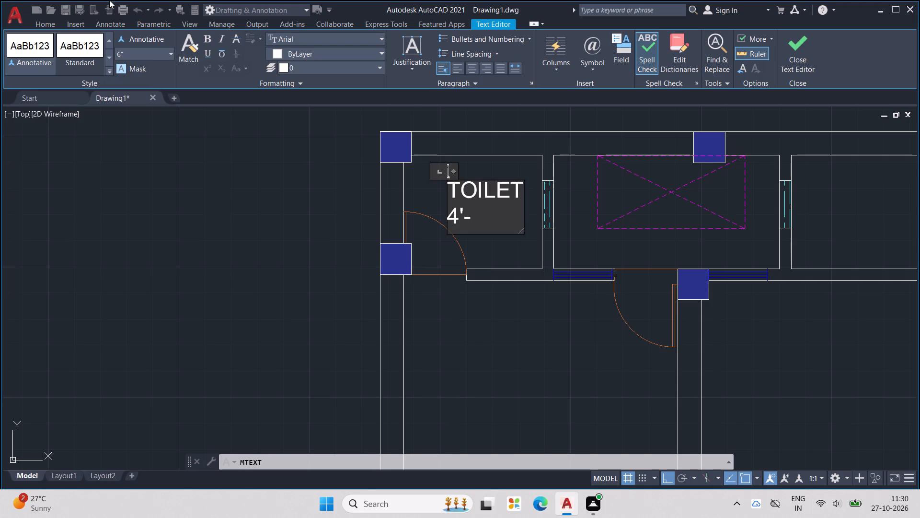
pyautogui.write('5"')
pyautogui.press('x')
pyautogui.press('space')
pyautogui.write("4'")
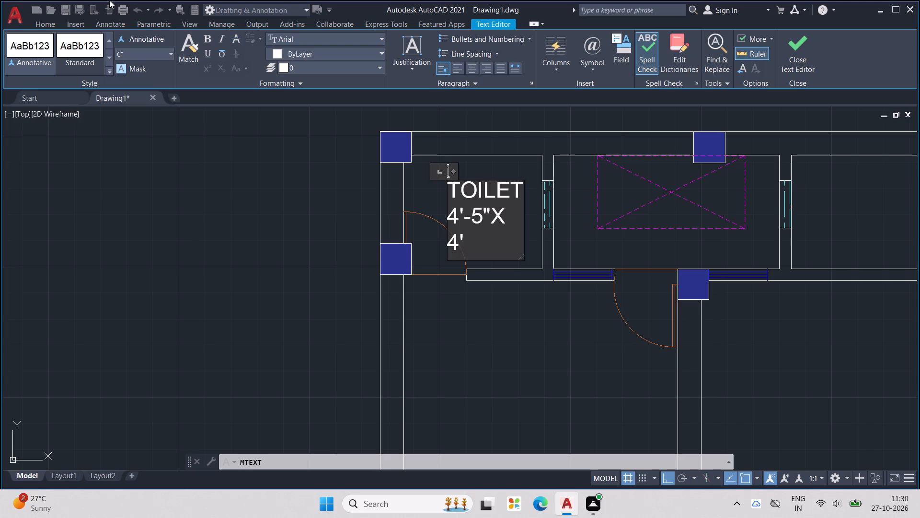
pyautogui.press('-')
pyautogui.write('0"')
# Widen the label's text box so the room size fits one line, and indent TOILET by three spaces to centre it.
pyautogui.moveTo(451, 169); pyautogui.dragTo(657, 189)
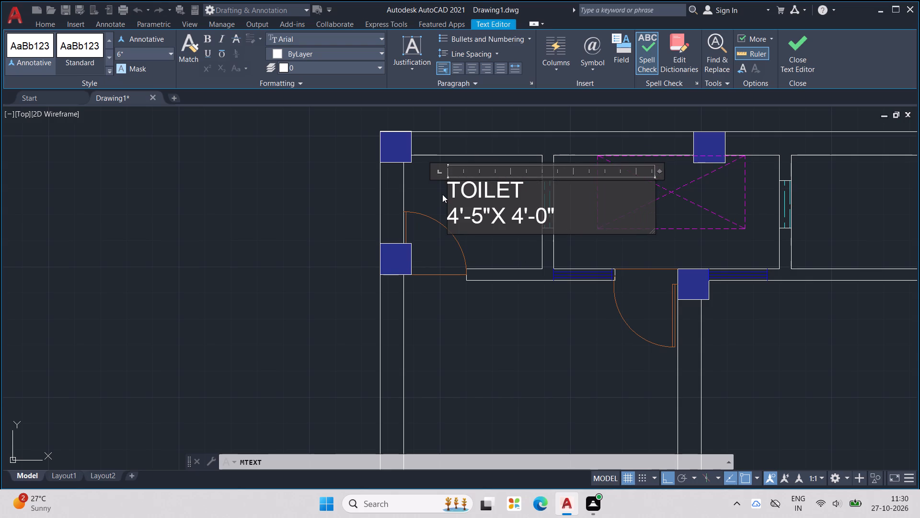
pyautogui.click(446, 188)
pyautogui.doubleClick(487, 188)
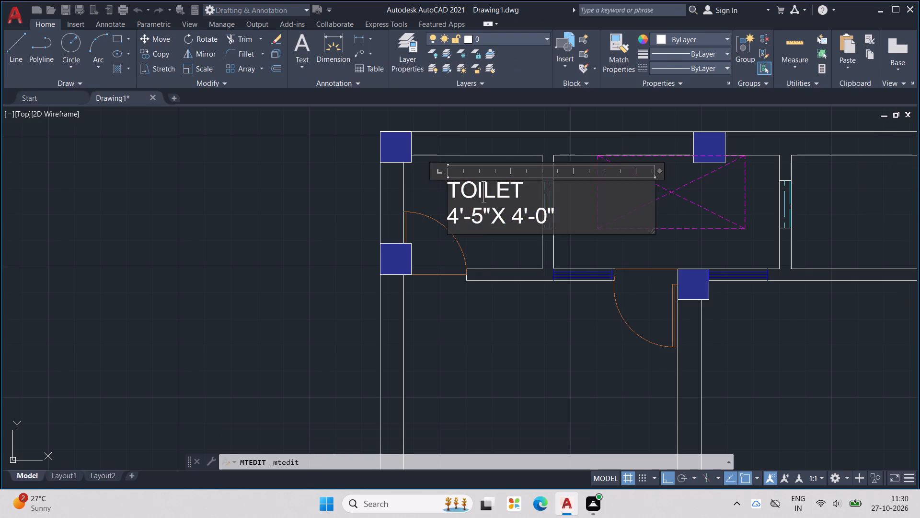
pyautogui.scroll(2, 475, 197)
pyautogui.click(415, 181)
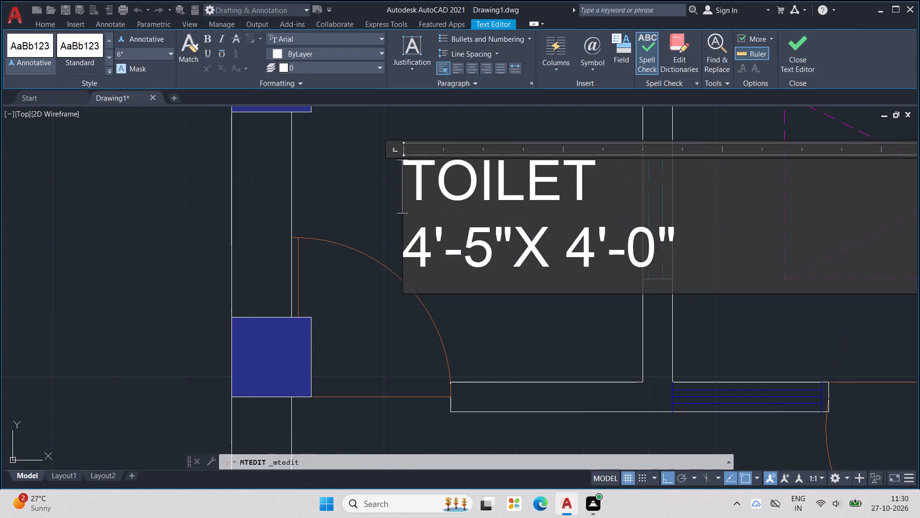
pyautogui.press('space')
pyautogui.press('space')
pyautogui.press('space')
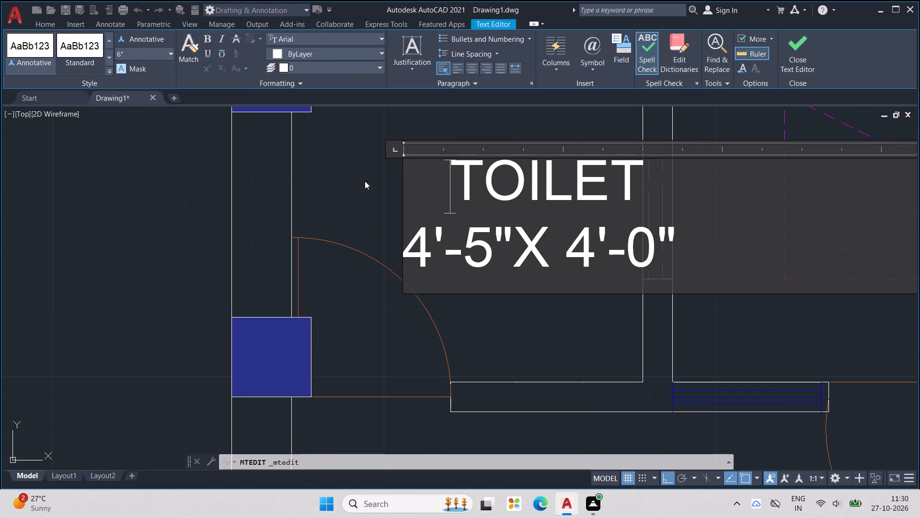
pyautogui.click(365, 181)
pyautogui.scroll(-1, 497, 190)
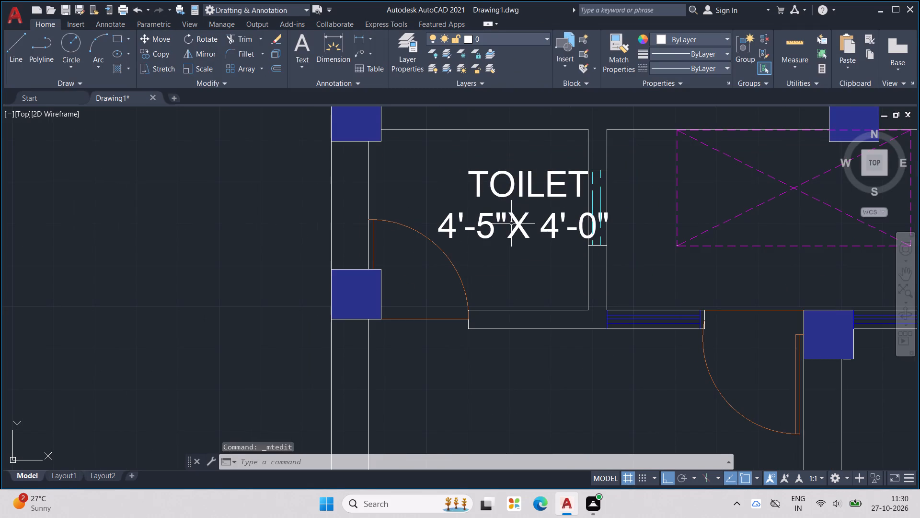
# Move the TOILET label west so it sits within the northwest toilet's walls, and deselect it.
pyautogui.click(511, 224)
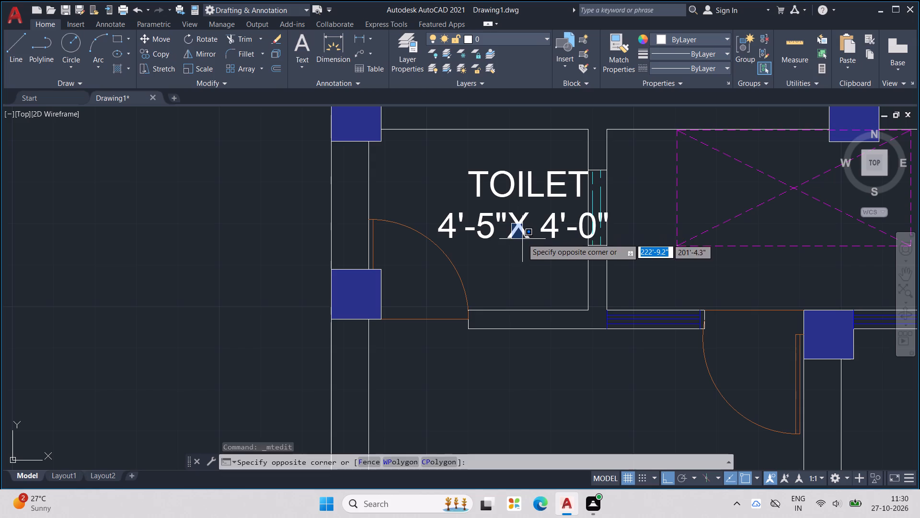
pyautogui.moveTo(522, 234); pyautogui.dragTo(504, 241)
pyautogui.click(539, 231)
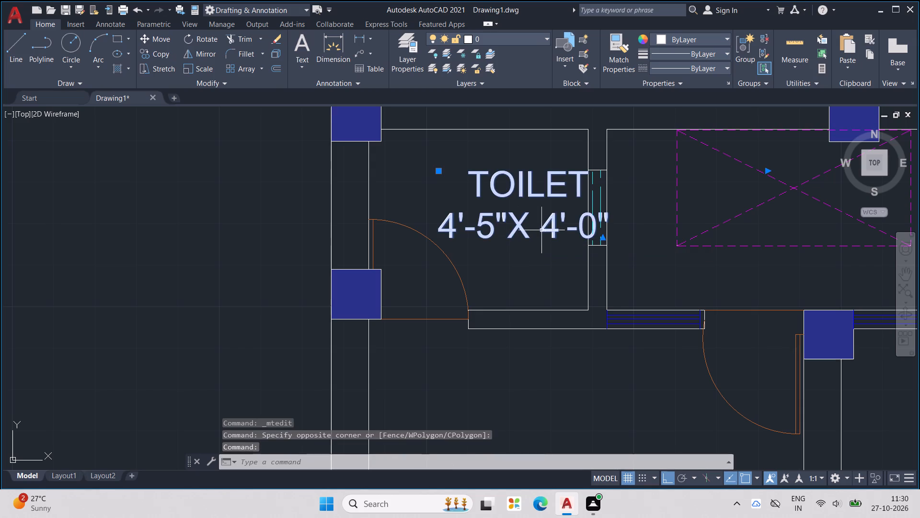
pyautogui.moveTo(552, 230); pyautogui.dragTo(497, 244)
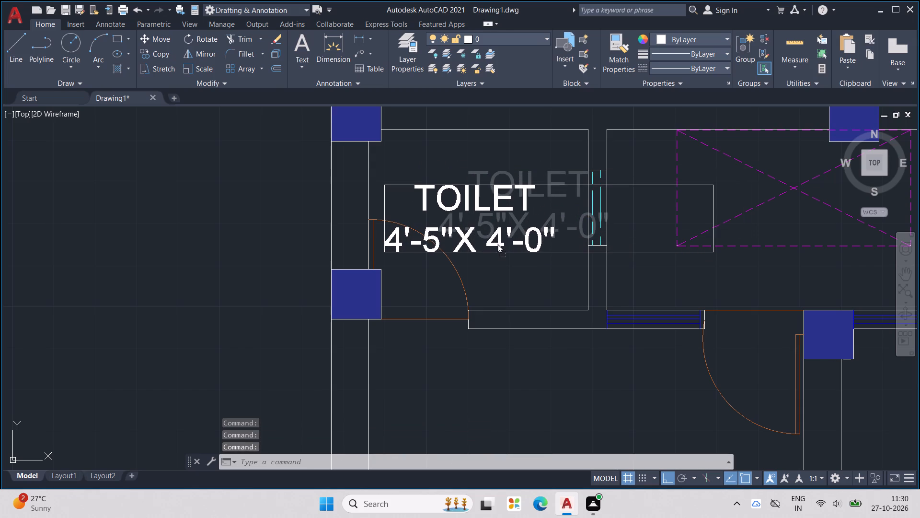
pyautogui.moveTo(497, 244); pyautogui.dragTo(497, 233)
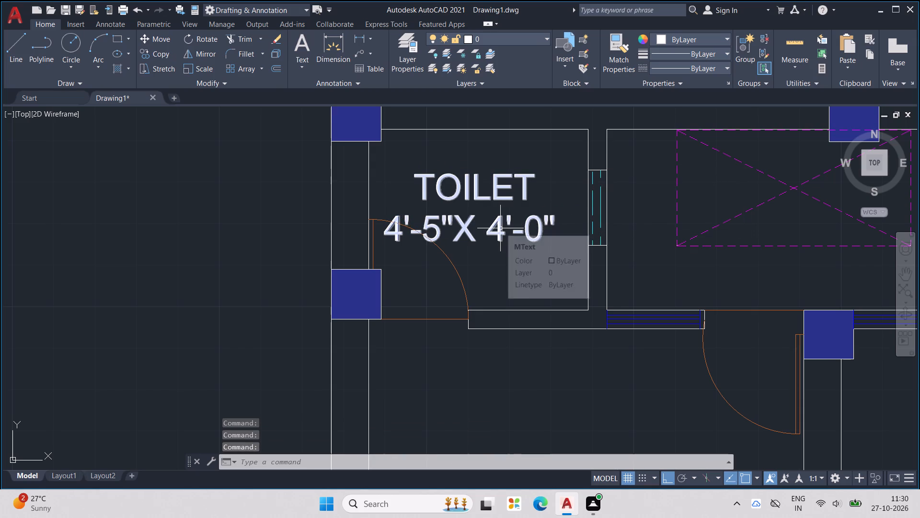
pyautogui.scroll(-1, 500, 228)
pyautogui.press('Escape')
pyautogui.press('Escape')
pyautogui.press('Escape')
pyautogui.press('Escape')
pyautogui.press('Escape')
pyautogui.press('Escape')
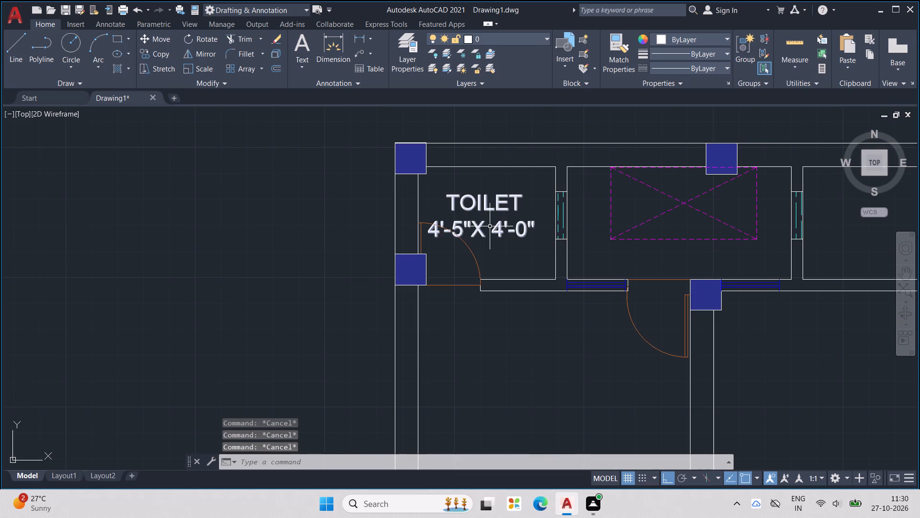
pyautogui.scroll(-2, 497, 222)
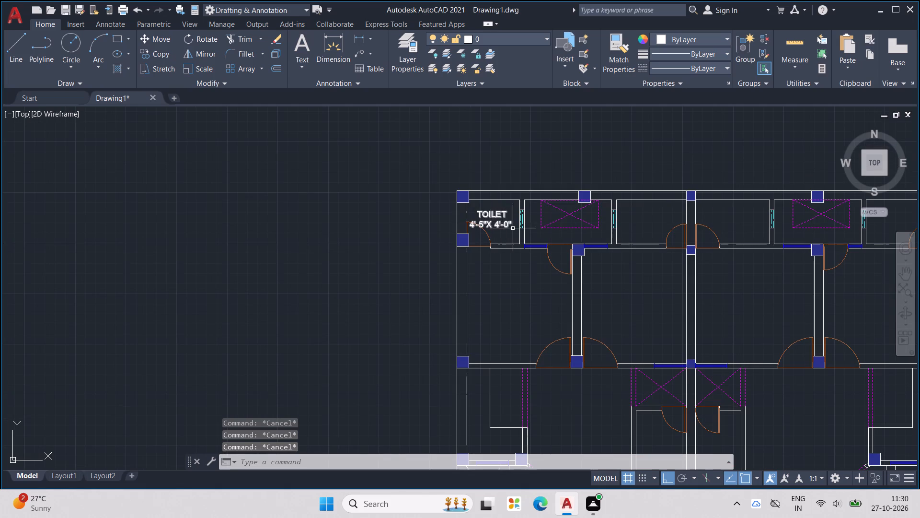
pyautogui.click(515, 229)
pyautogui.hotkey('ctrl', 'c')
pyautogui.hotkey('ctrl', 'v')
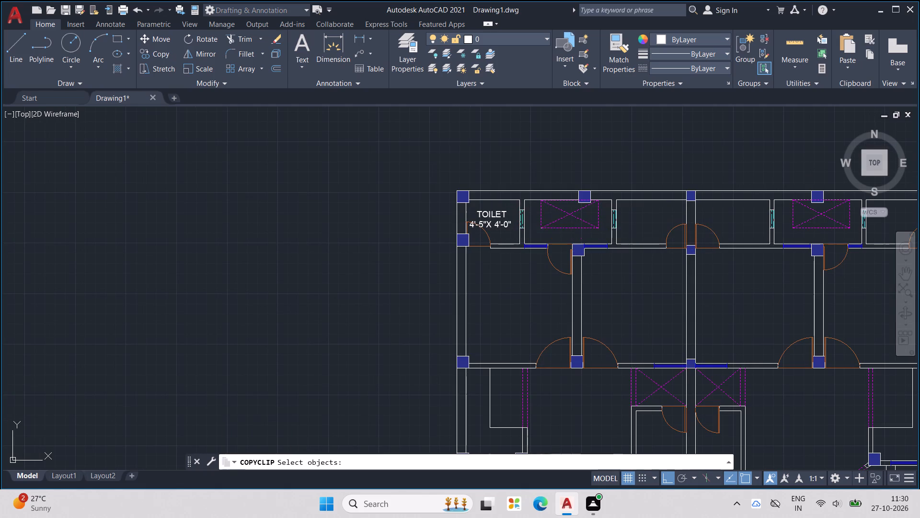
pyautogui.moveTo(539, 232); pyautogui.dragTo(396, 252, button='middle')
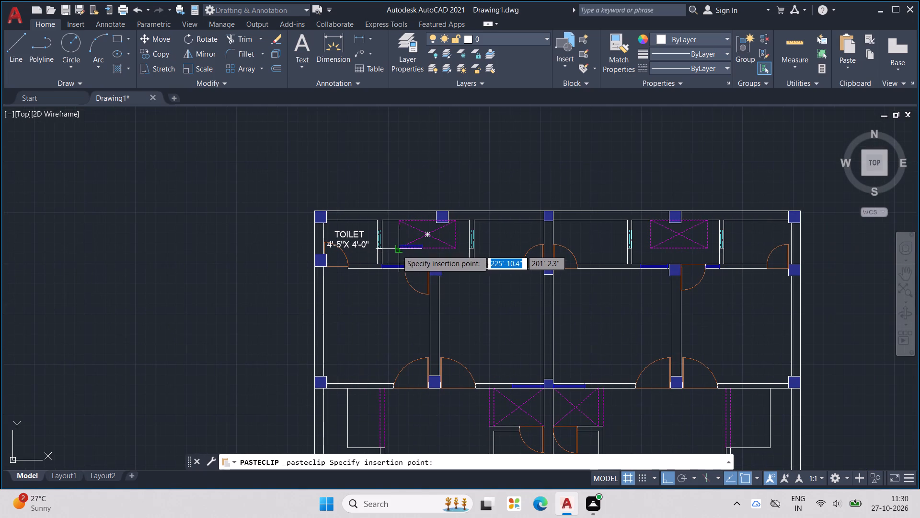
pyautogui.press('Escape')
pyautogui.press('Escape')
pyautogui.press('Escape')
# Copy the northwest TOILET label and paste it into the west unit's second north toilet, beside the central wall.
pyautogui.click(362, 236)
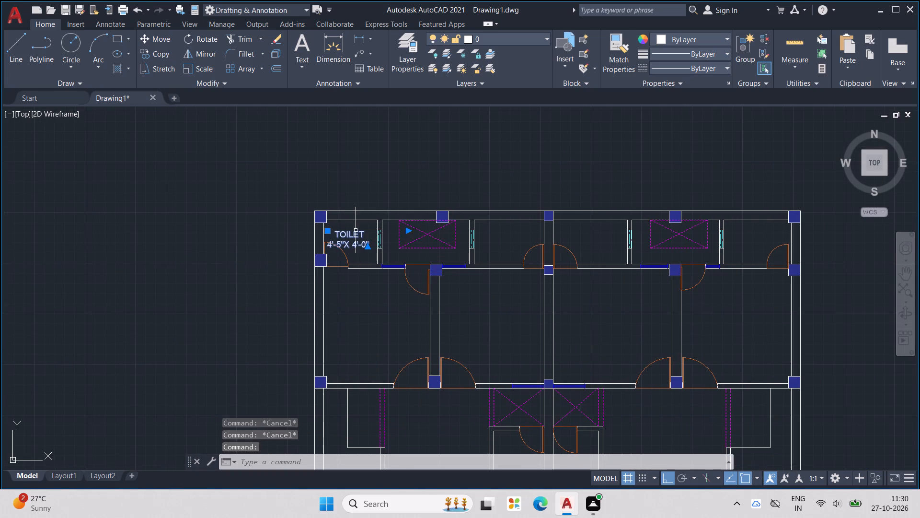
pyautogui.hotkey('ctrl', 'c')
pyautogui.hotkey('ctrl', 'v')
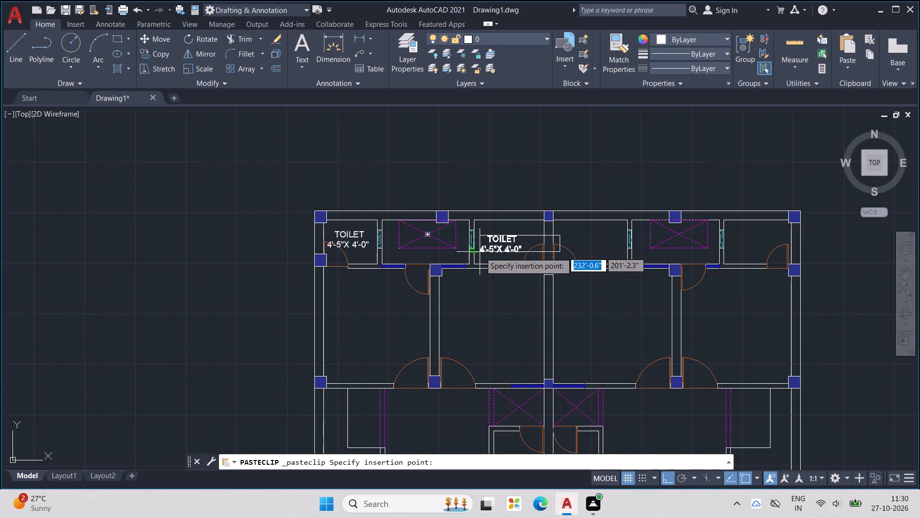
pyautogui.scroll(1, 488, 249)
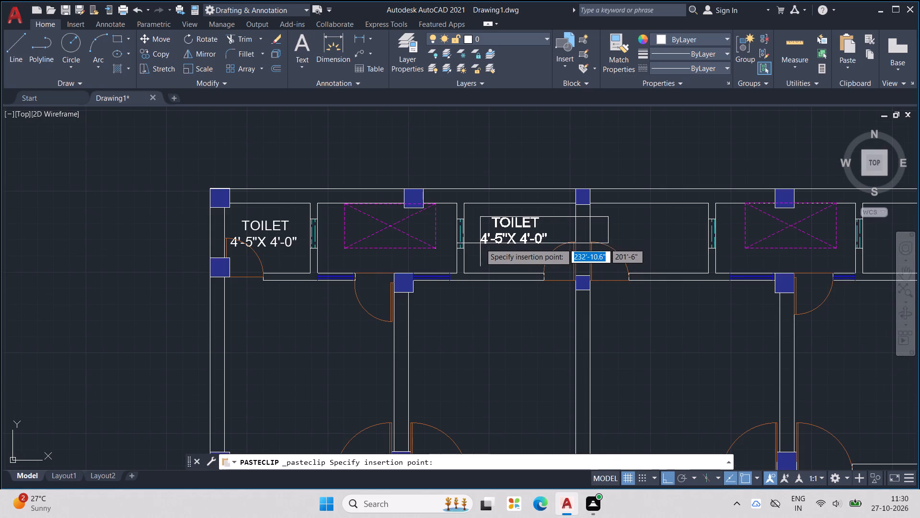
pyautogui.click(480, 243)
# Narrow the copied label's text box so it ends within the second toilet, and deselect it.
pyautogui.click(493, 239)
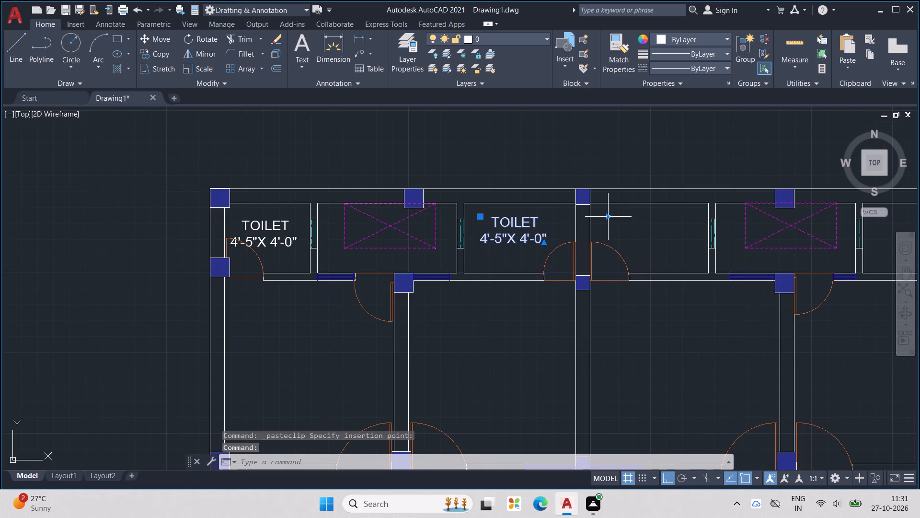
pyautogui.moveTo(607, 216); pyautogui.dragTo(558, 219)
pyautogui.click(557, 219)
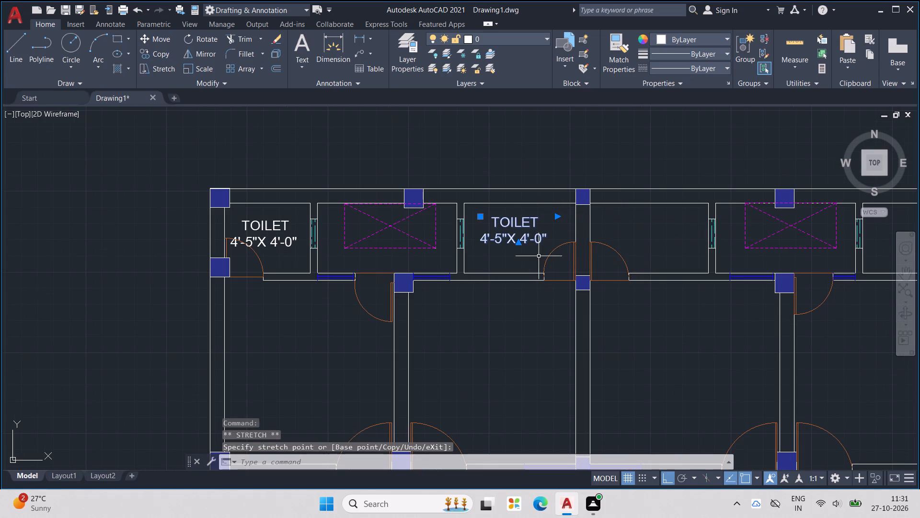
pyautogui.press('Escape')
# Change the room size in the west unit's second north toilet label, beside the central wall, to 6'-6"X 4'-0".
pyautogui.doubleClick(520, 217)
pyautogui.doubleClick(520, 221)
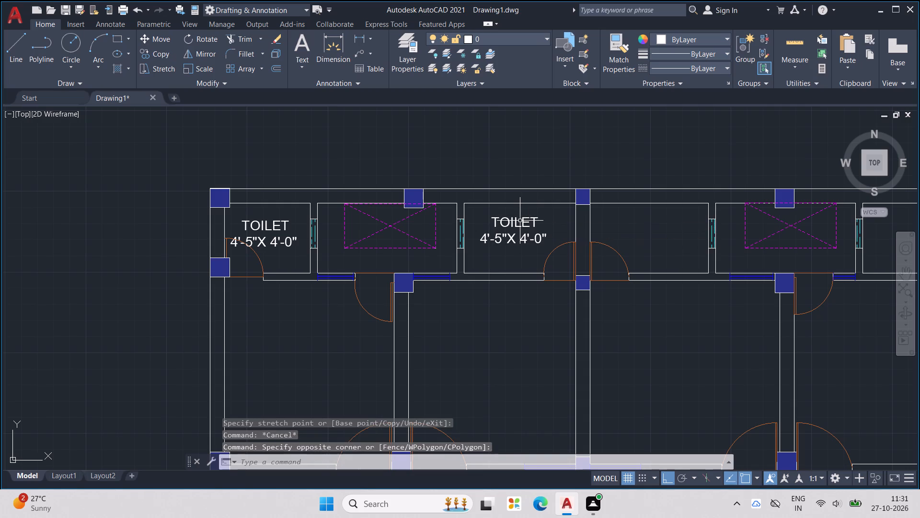
pyautogui.scroll(2, 517, 227)
pyautogui.doubleClick(511, 219)
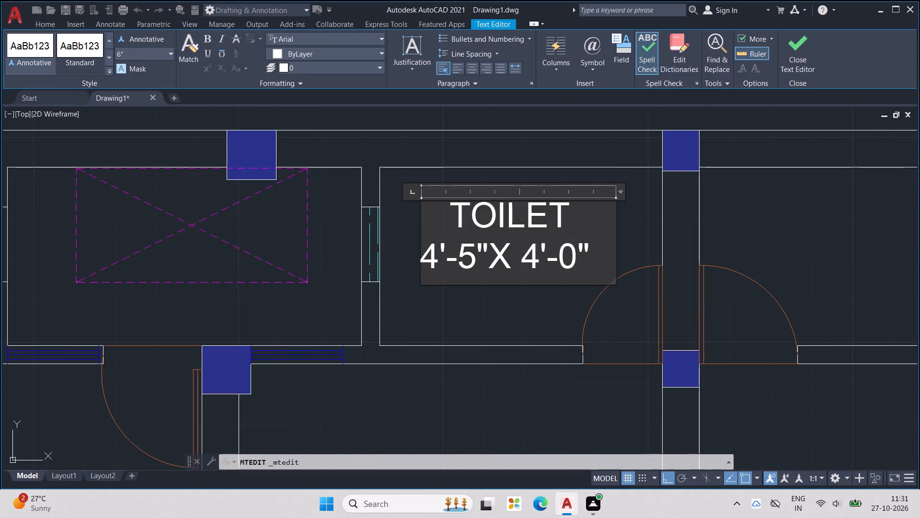
pyautogui.click(442, 259)
pyautogui.press('BackSpace')
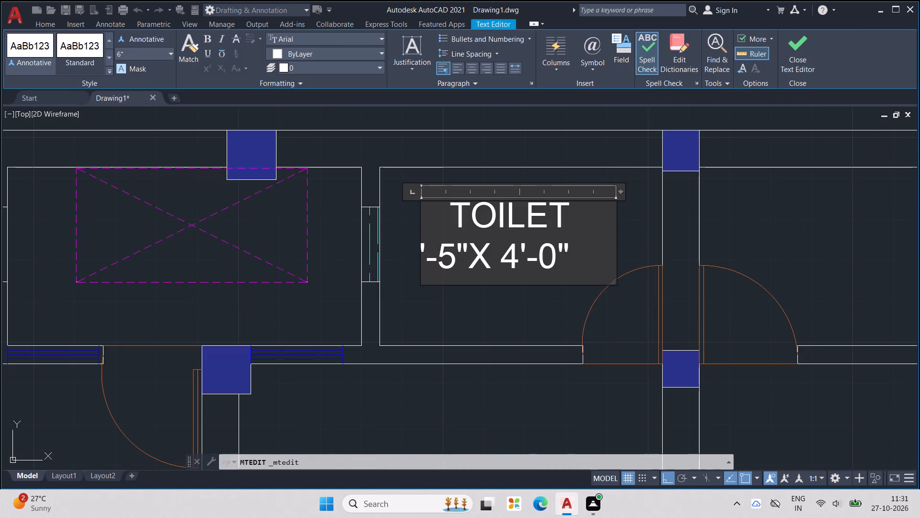
pyautogui.press('6')
pyautogui.press('Right')
pyautogui.press('Right')
pyautogui.press('Right')
pyautogui.press('BackSpace')
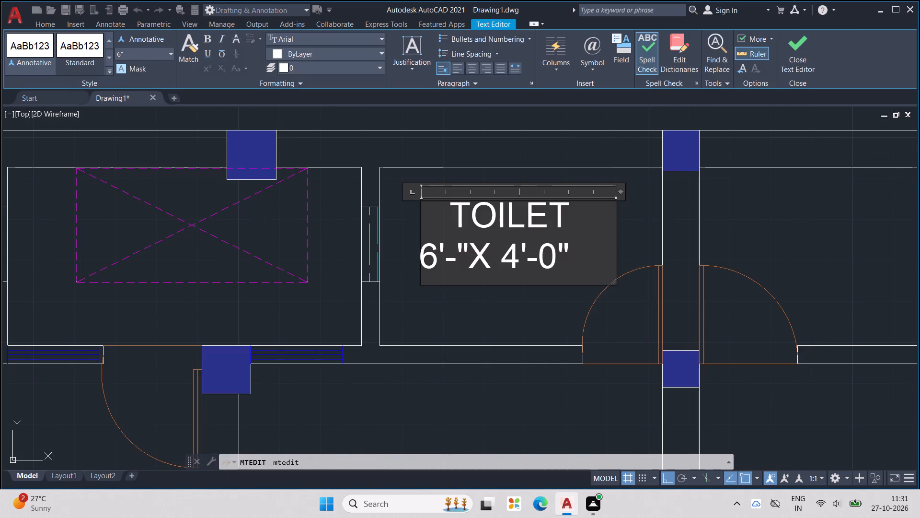
pyautogui.press('6')
pyautogui.press('Right')
pyautogui.press('Right')
pyautogui.press('Right')
pyautogui.press('Right')
pyautogui.press('Right')
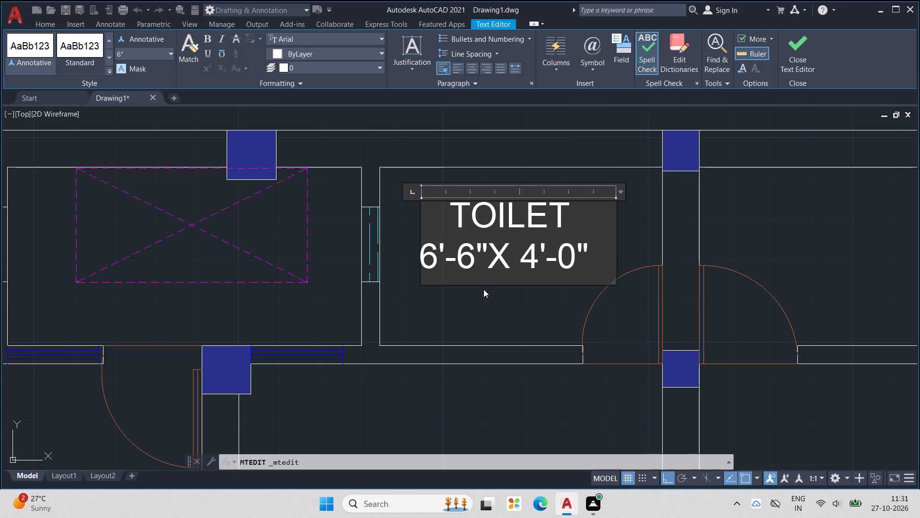
pyautogui.click(480, 301)
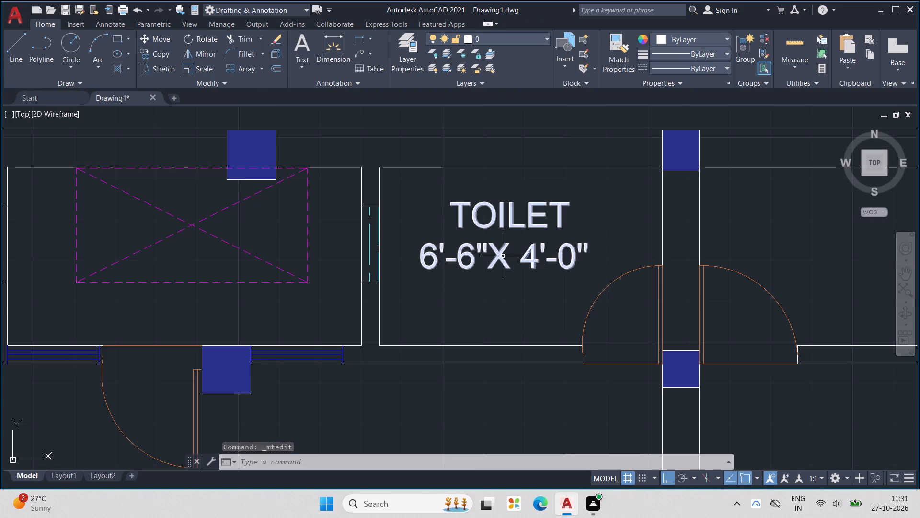
# Copy the 6'-6"X 4'-0" TOILET label and paste it into the east unit's toilet beside the central wall.
pyautogui.click(503, 256)
pyautogui.hotkey('ctrl', 'c')
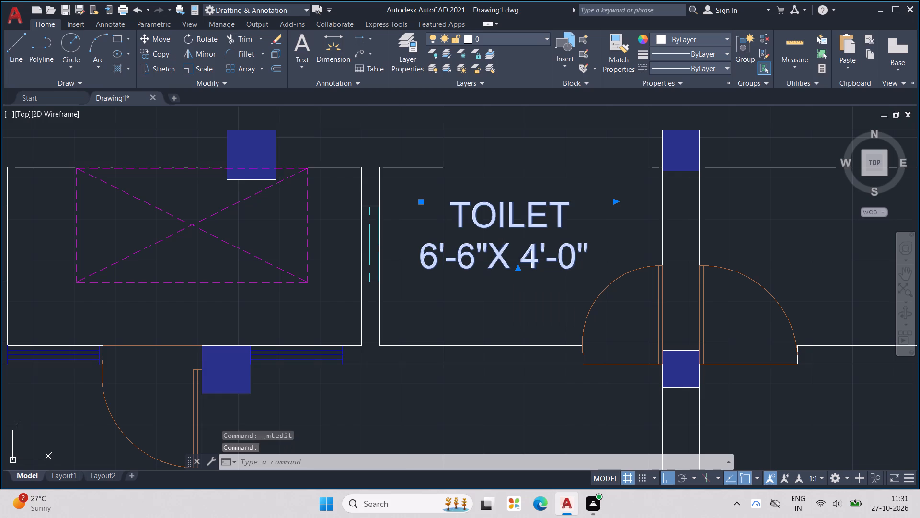
pyautogui.hotkey('ctrl', 'v')
pyautogui.moveTo(548, 287); pyautogui.dragTo(411, 303, button='middle')
pyautogui.scroll(-1, 411, 303)
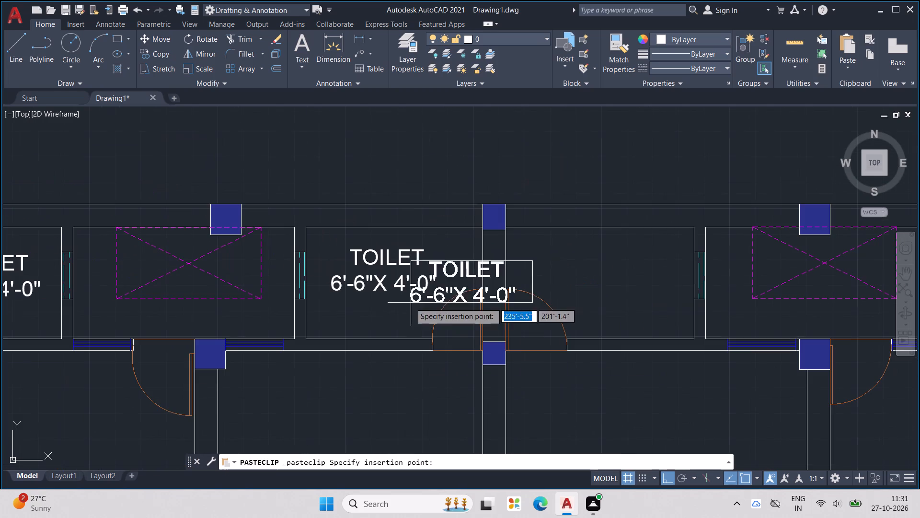
pyautogui.click(554, 293)
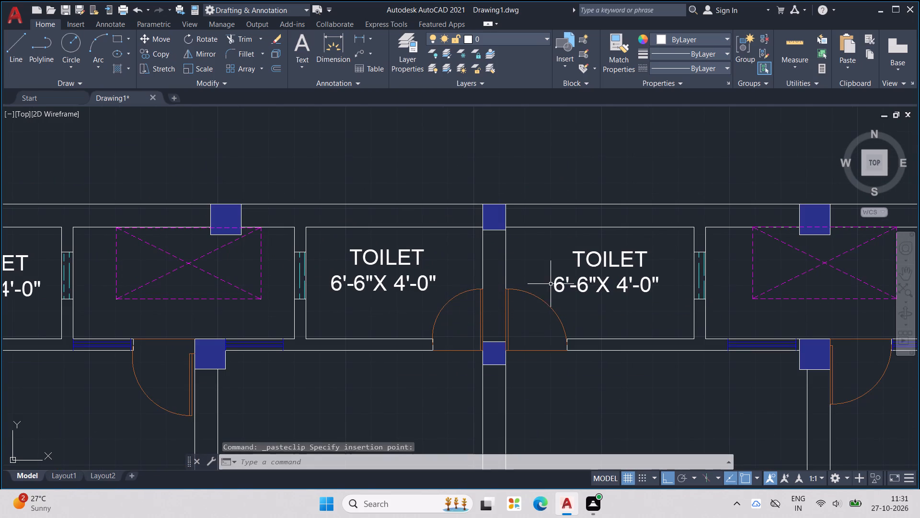
pyautogui.scroll(-3, 535, 279)
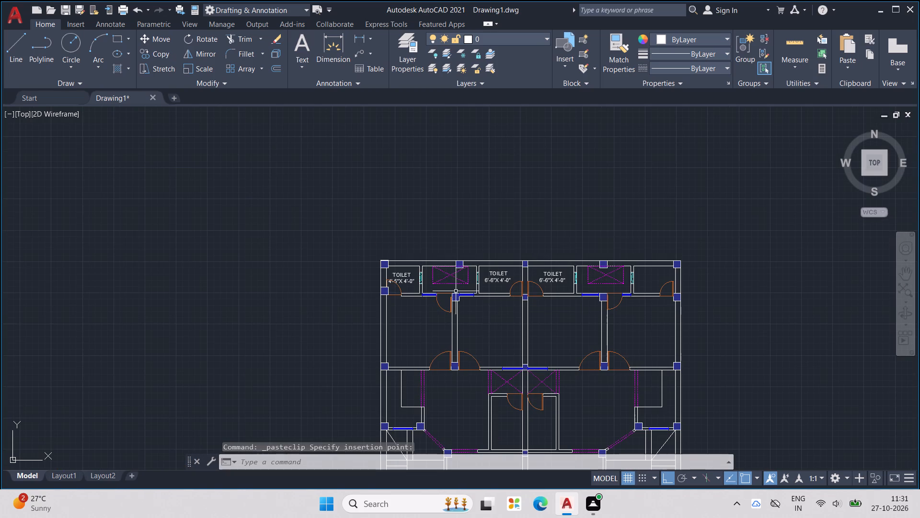
pyautogui.press('Escape')
pyautogui.press('Escape')
# Copy the northwest 4'-5"X 4'-0" TOILET label and paste it into the east unit's northeast toilet.
pyautogui.click(409, 272)
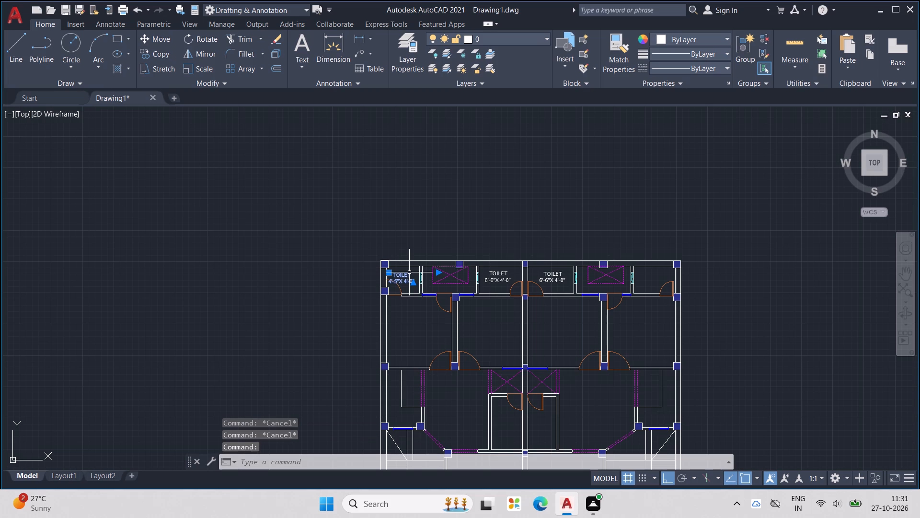
pyautogui.hotkey('ctrl', 'c')
pyautogui.hotkey('ctrl', 'v')
pyautogui.scroll(2, 627, 286)
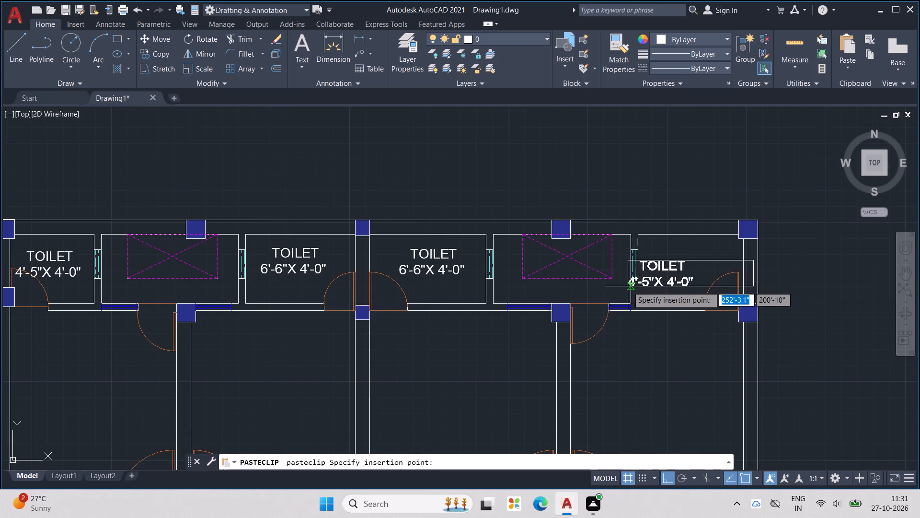
pyautogui.click(655, 273)
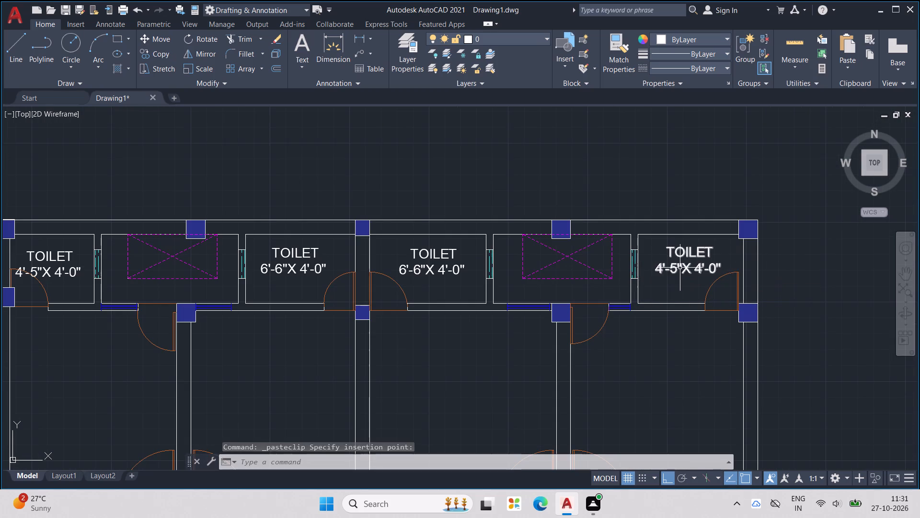
# Narrow the northeast TOILET label's text box to end within the room, keeping the size on one line, and close the text editing.
pyautogui.doubleClick(680, 268)
pyautogui.moveTo(784, 249); pyautogui.dragTo(726, 258)
pyautogui.click(726, 258)
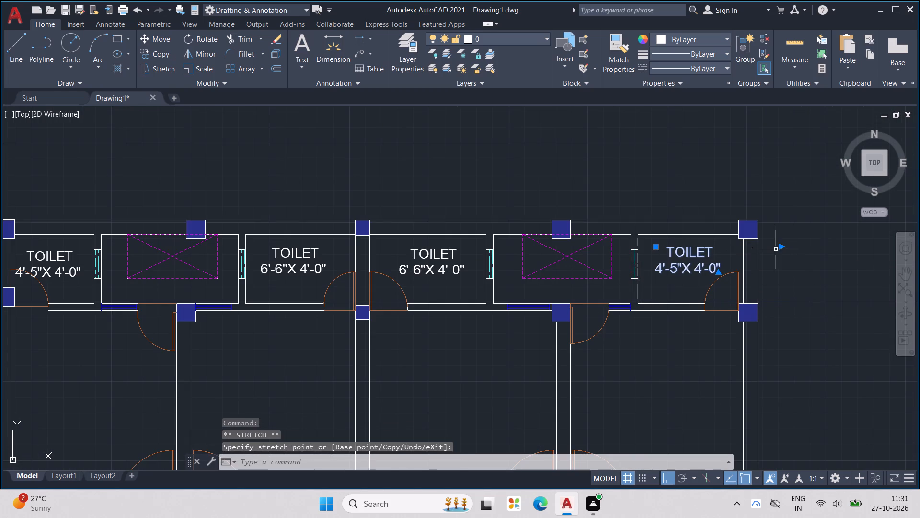
pyautogui.moveTo(782, 247); pyautogui.dragTo(744, 249)
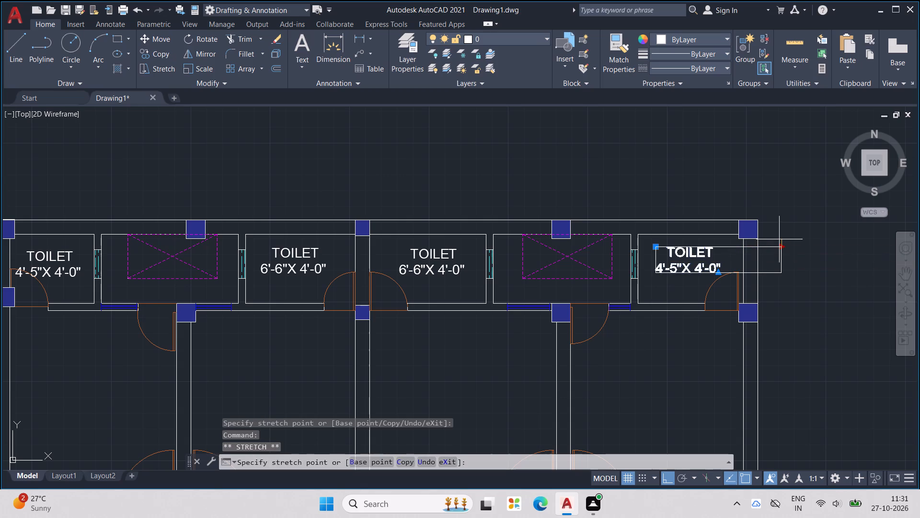
pyautogui.moveTo(782, 246); pyautogui.dragTo(756, 249)
pyautogui.doubleClick(698, 259)
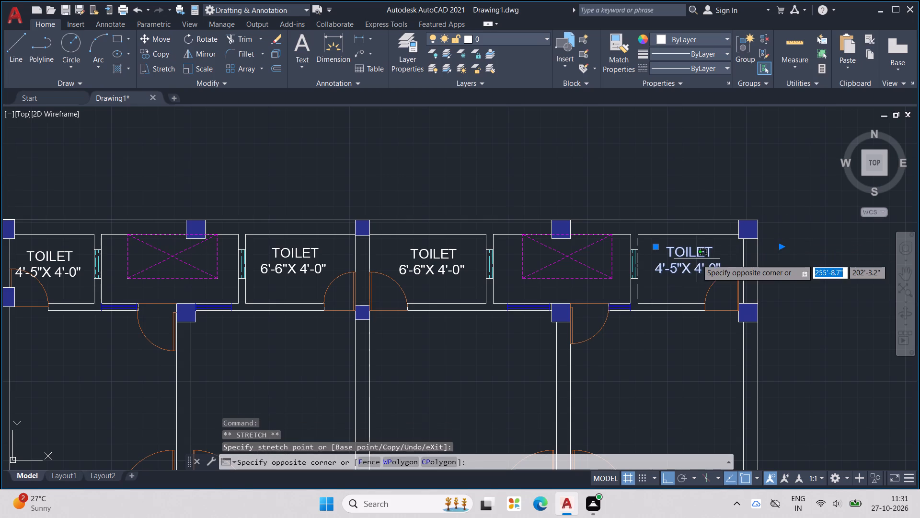
pyautogui.doubleClick(684, 251)
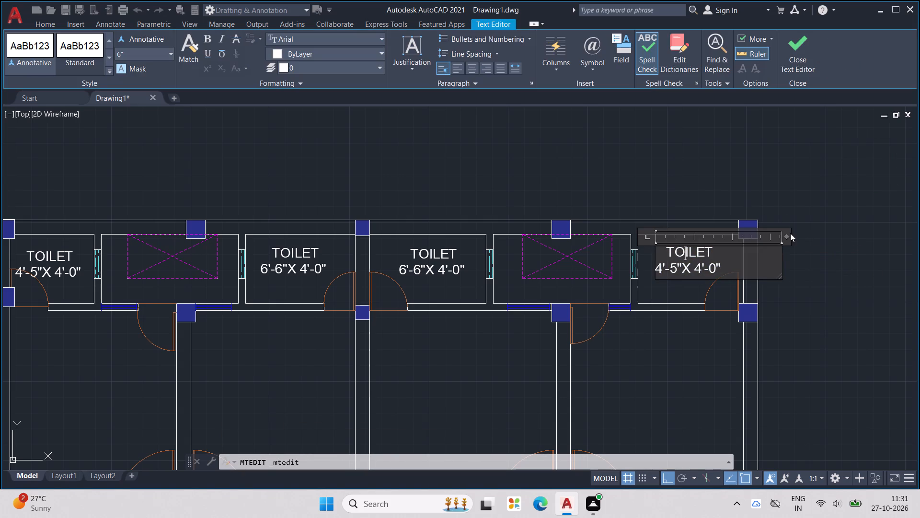
pyautogui.moveTo(788, 235); pyautogui.dragTo(724, 238)
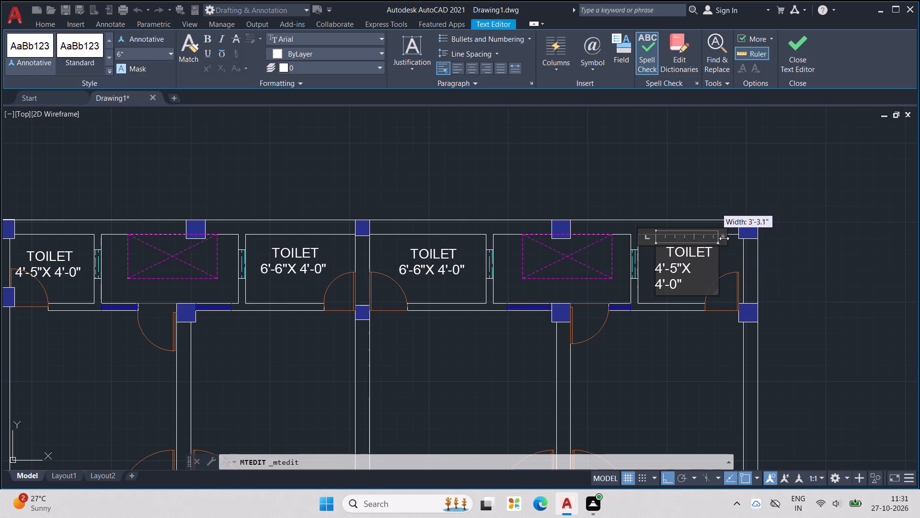
pyautogui.moveTo(724, 238); pyautogui.dragTo(739, 237)
pyautogui.click(739, 237)
pyautogui.press('Escape')
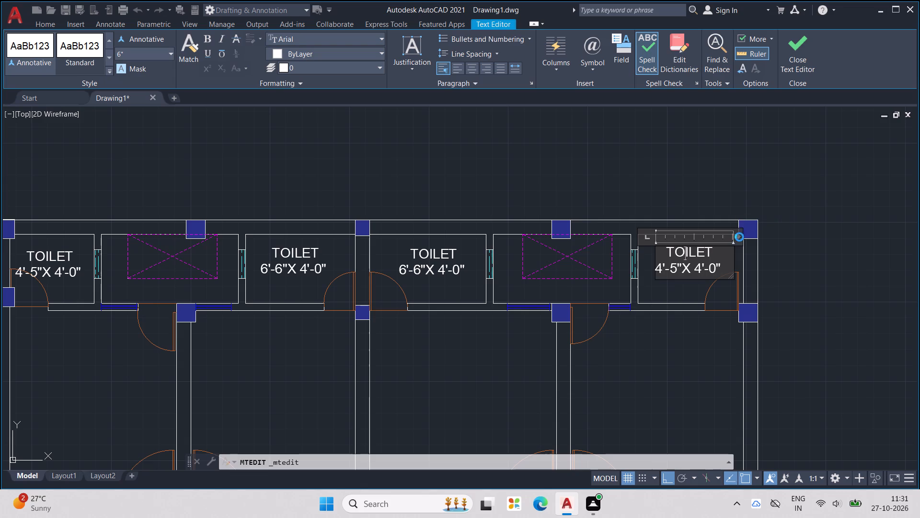
pyautogui.click(683, 365)
pyautogui.click(478, 251)
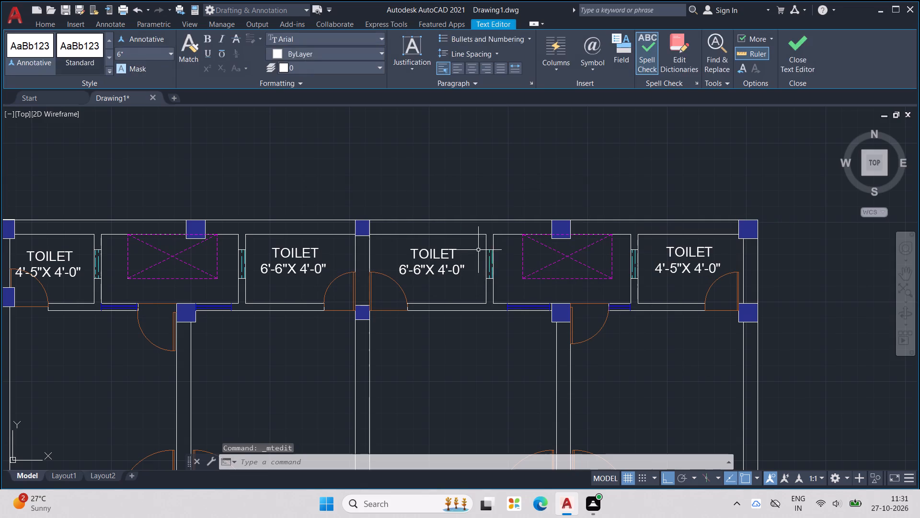
# Copy the west unit's 6'-6"X 4'-0" TOILET label and paste it into the space between its two north toilets, below the crossed rectangle.
pyautogui.scroll(-2, 684, 345)
pyautogui.moveTo(610, 343); pyautogui.dragTo(655, 308, button='middle')
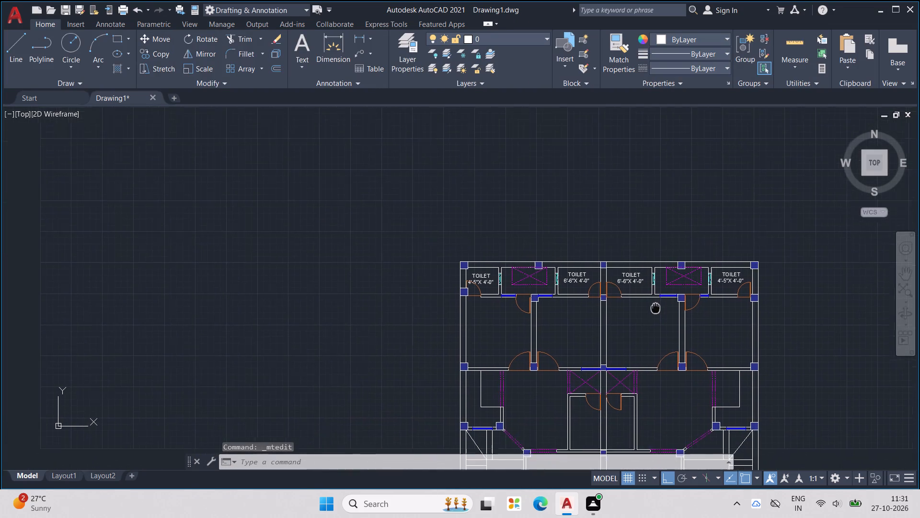
pyautogui.moveTo(655, 308); pyautogui.dragTo(682, 320, button='middle')
pyautogui.scroll(2, 629, 306)
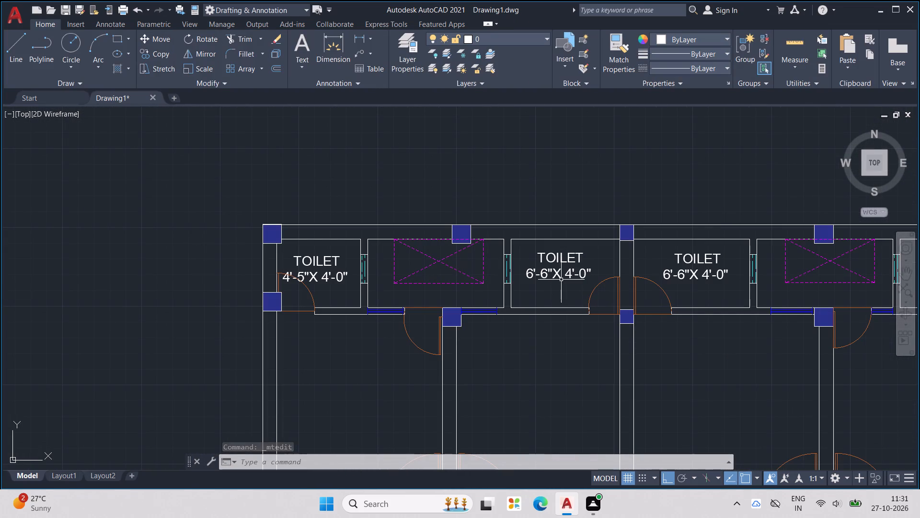
pyautogui.click(562, 277)
pyautogui.hotkey('ctrl', 'c')
pyautogui.hotkey('ctrl', 'v')
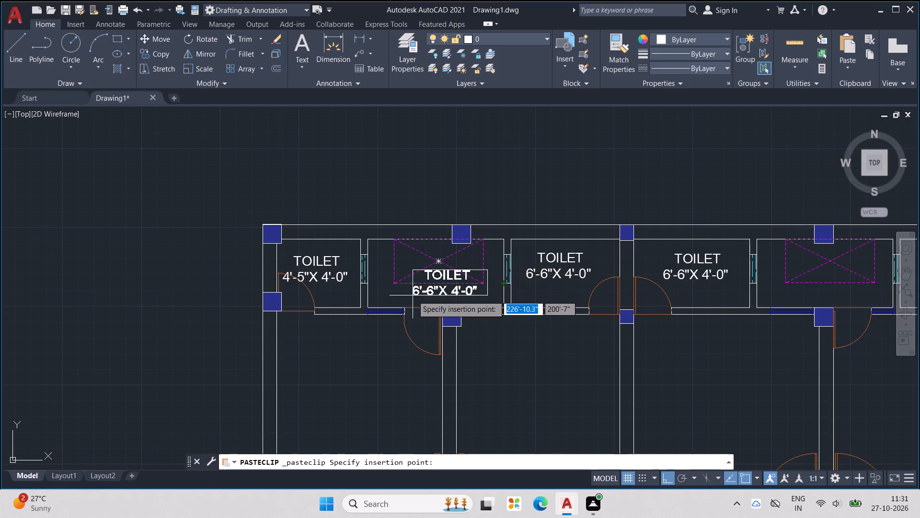
pyautogui.scroll(2, 413, 295)
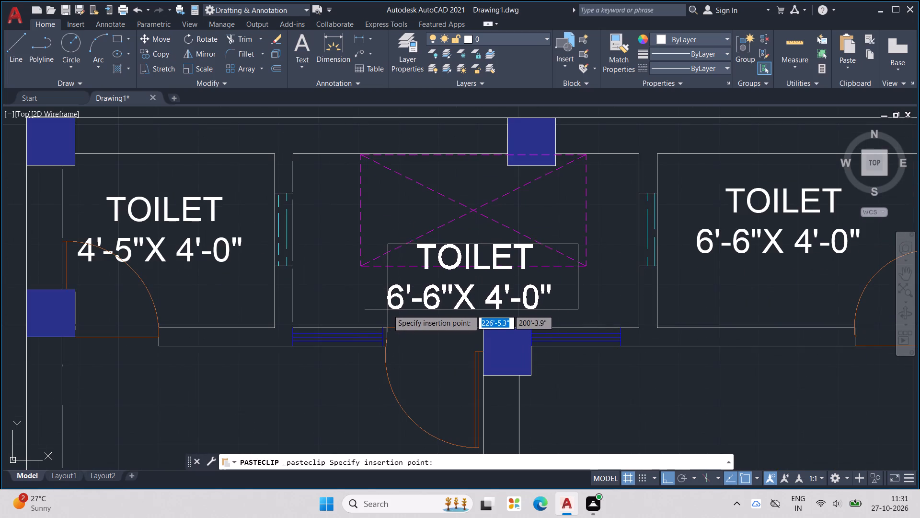
pyautogui.click(388, 309)
# Replace TOILET with O.T.S in the label between the west unit's toilets, and place the text cursor in its size line for editing.
pyautogui.doubleClick(441, 306)
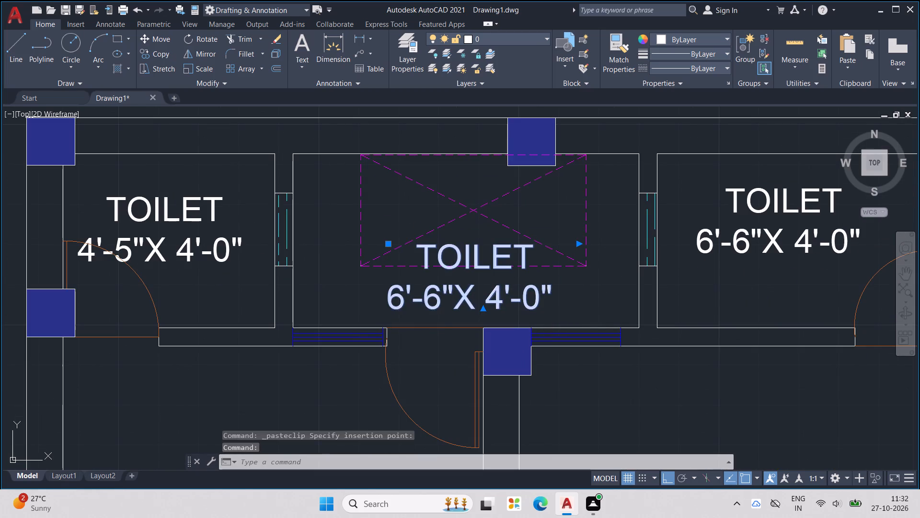
pyautogui.moveTo(537, 268); pyautogui.dragTo(360, 246)
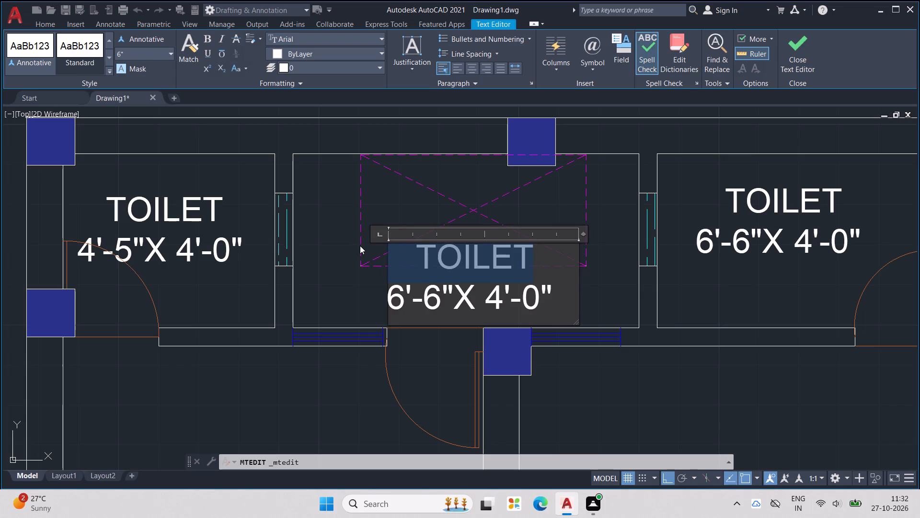
pyautogui.press('o')
pyautogui.press('.')
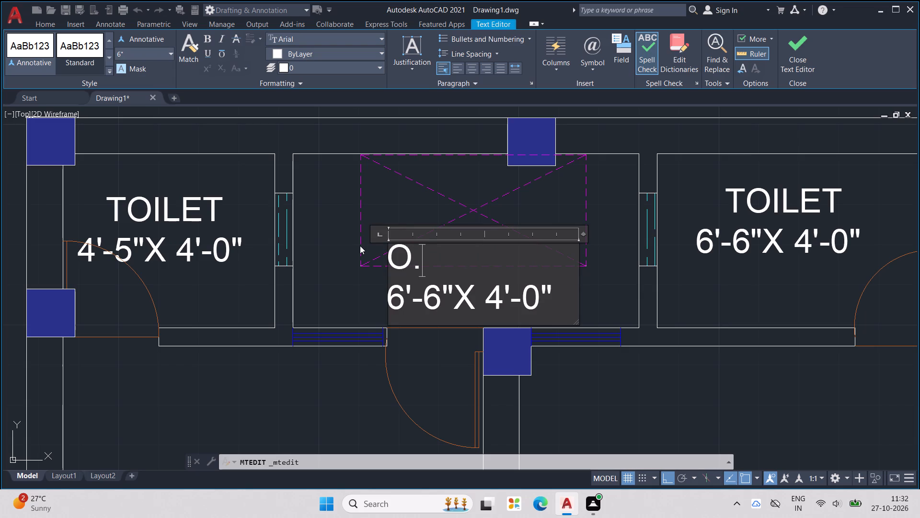
pyautogui.write('T.')
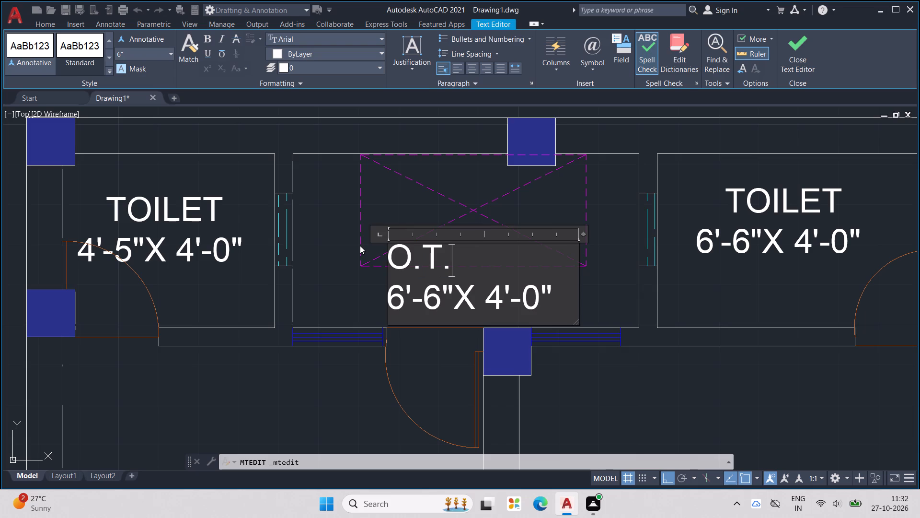
pyautogui.press('s')
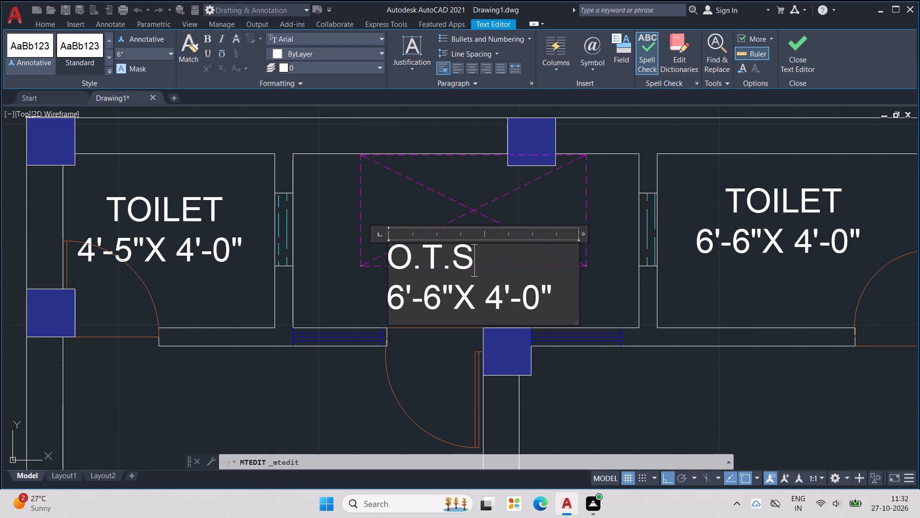
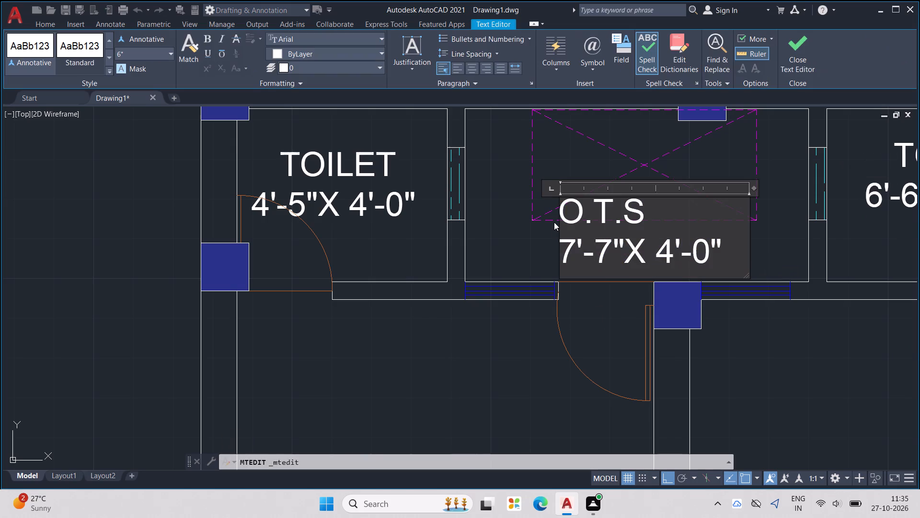
# Indent the O.T.S line with four leading spaces so it sits centred above its 7'-7"X 4'-0" line.
pyautogui.click(560, 216)
pyautogui.press('space')
pyautogui.press('space')
pyautogui.press('space')
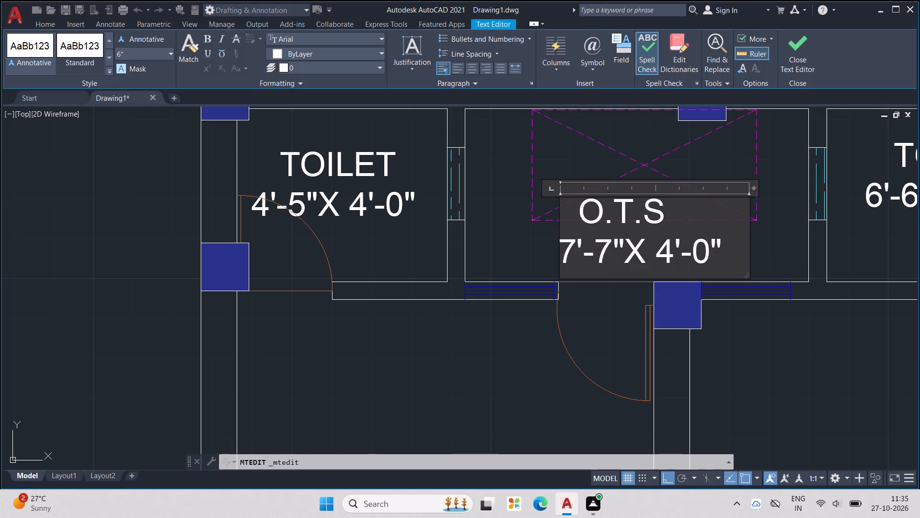
pyautogui.press('space')
pyautogui.click(520, 245)
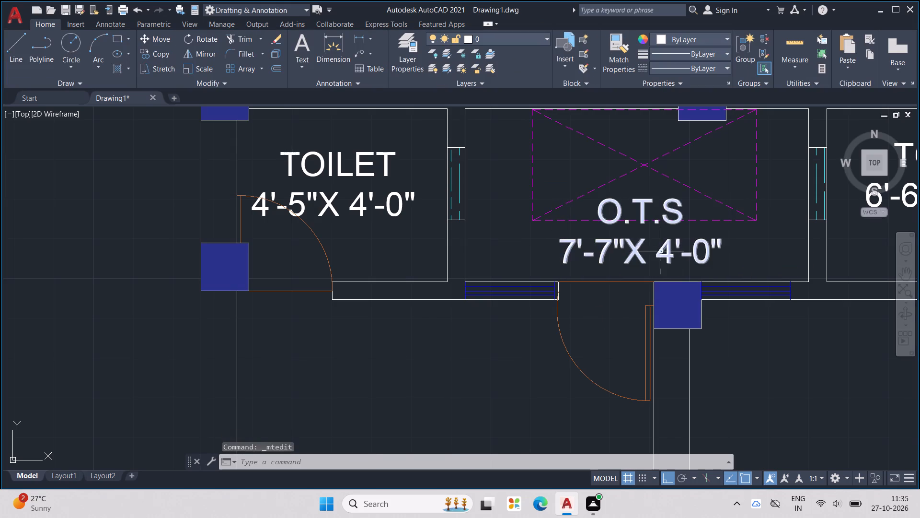
# Copy the O.T.S 7'-7"X 4'-0" label into the matching open shaft between the two toilets in the plan's right half.
pyautogui.click(661, 251)
pyautogui.press('Escape')
pyautogui.press('Escape')
pyautogui.click(662, 254)
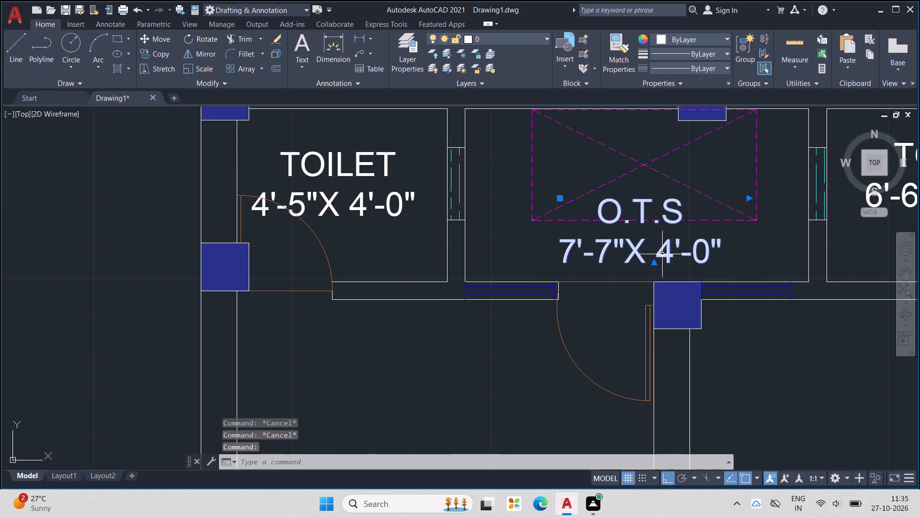
pyautogui.hotkey('ctrl', 'c')
pyautogui.hotkey('ctrl', 'v')
pyautogui.scroll(-1, 667, 259)
pyautogui.moveTo(711, 248); pyautogui.dragTo(427, 248, button='middle')
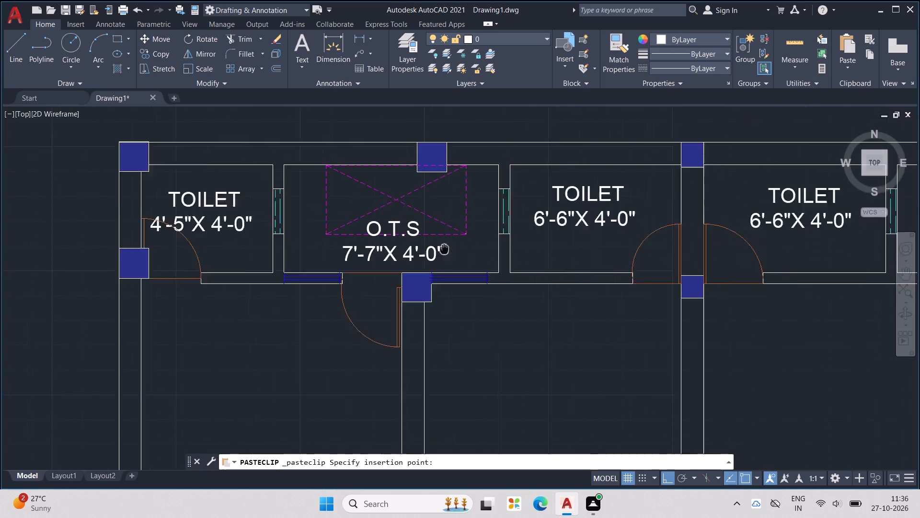
pyautogui.moveTo(427, 248); pyautogui.dragTo(361, 250, button='middle')
pyautogui.moveTo(647, 256); pyautogui.dragTo(314, 281, button='middle')
pyautogui.scroll(-1, 635, 256)
pyautogui.scroll(2, 444, 280)
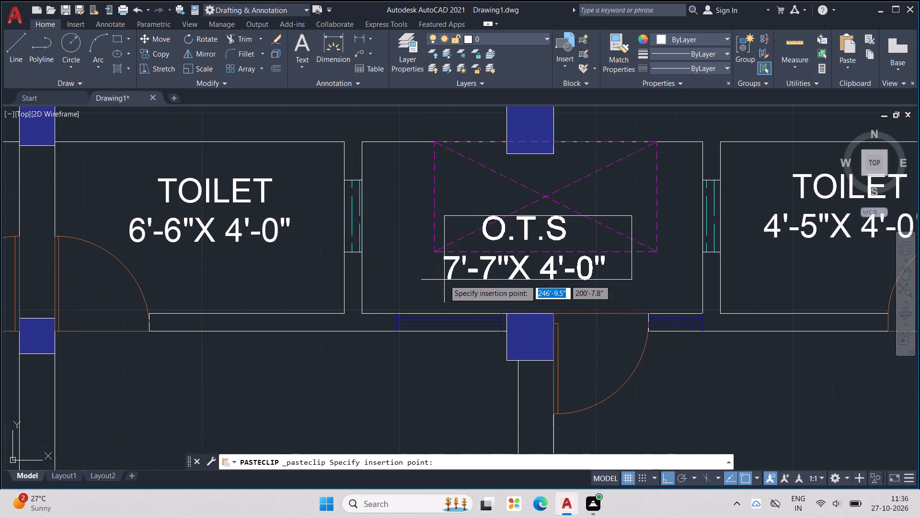
pyautogui.click(452, 289)
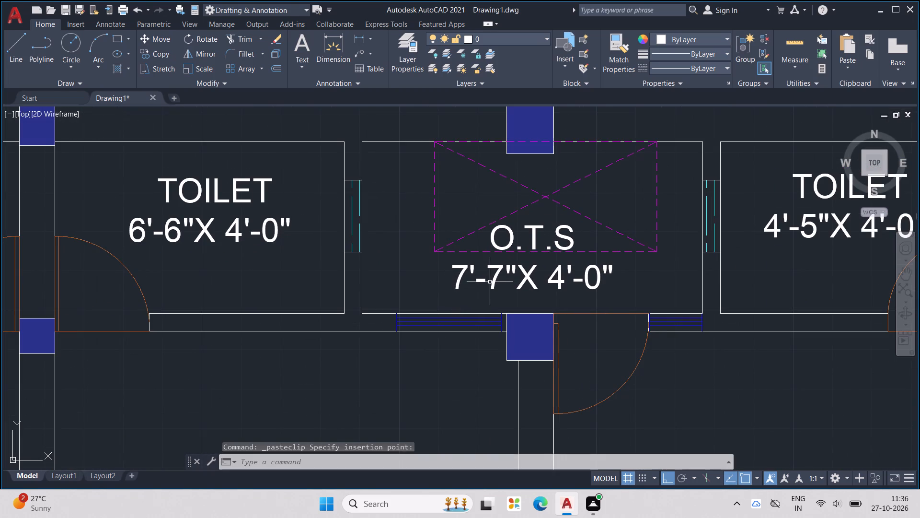
# Start a multiline text label with 9" height in the upper-left room, entering BED ROOM and widening the text frame to fit one line.
pyautogui.scroll(-3, 497, 247)
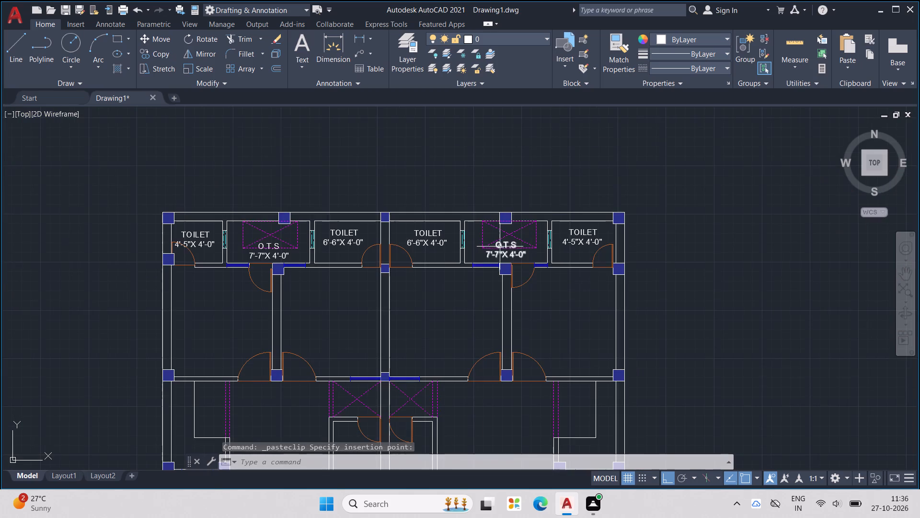
pyautogui.moveTo(416, 260); pyautogui.dragTo(559, 248, button='middle')
pyautogui.press('Escape')
pyautogui.press('Escape')
pyautogui.press('t')
pyautogui.press('Return')
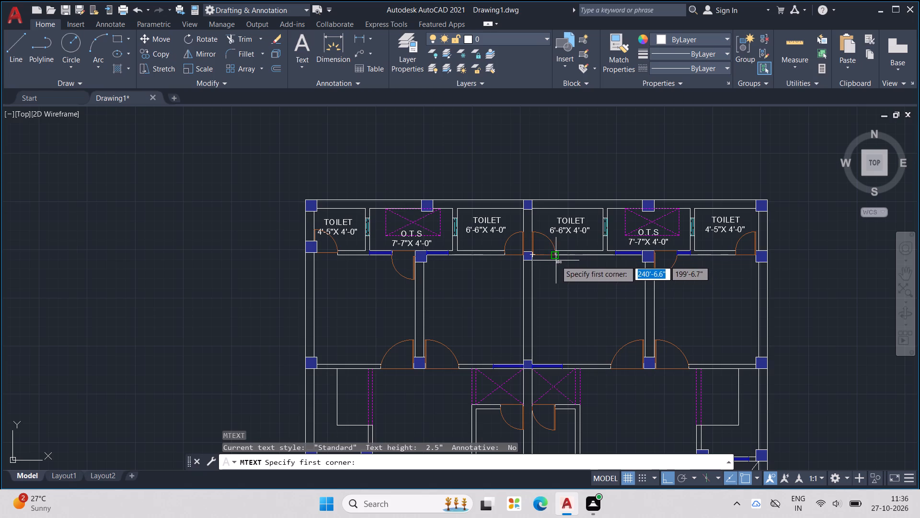
pyautogui.doubleClick(347, 296)
pyautogui.click(346, 296)
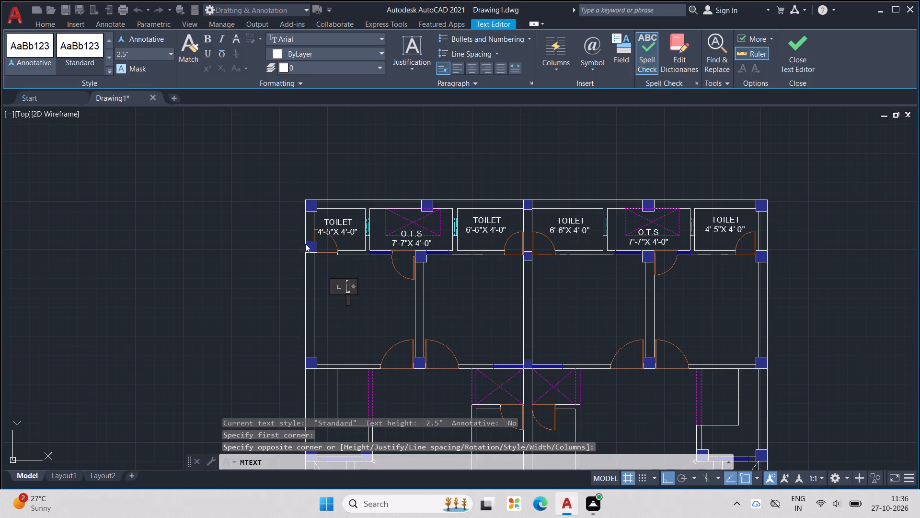
pyautogui.click(168, 56)
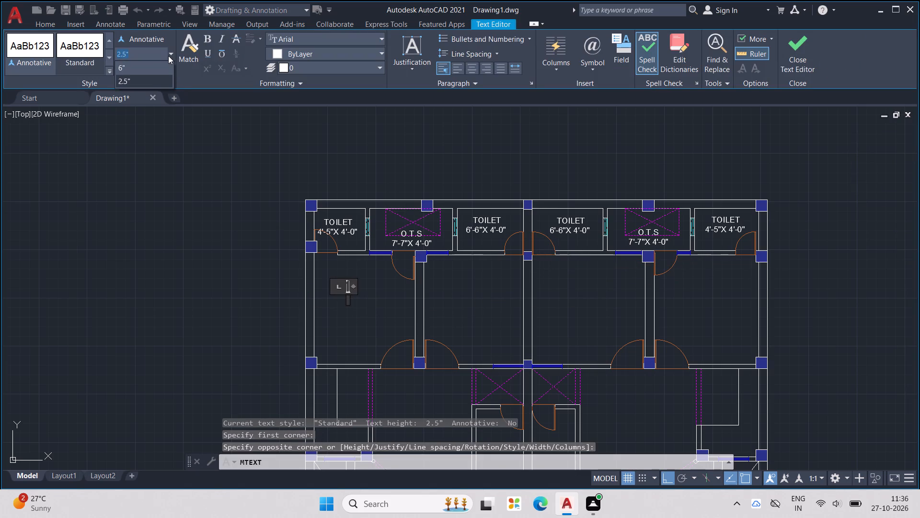
pyautogui.write('9"')
pyautogui.press('Return')
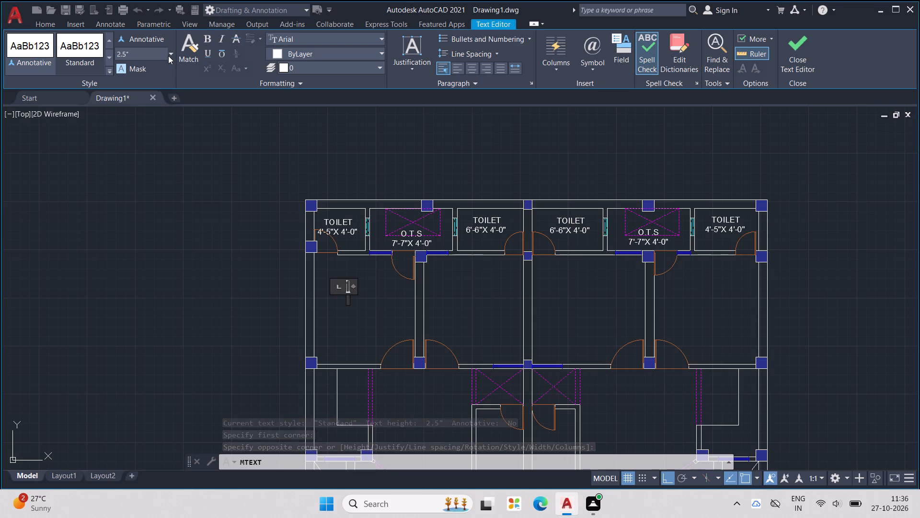
pyautogui.moveTo(150, 55); pyautogui.dragTo(74, 57)
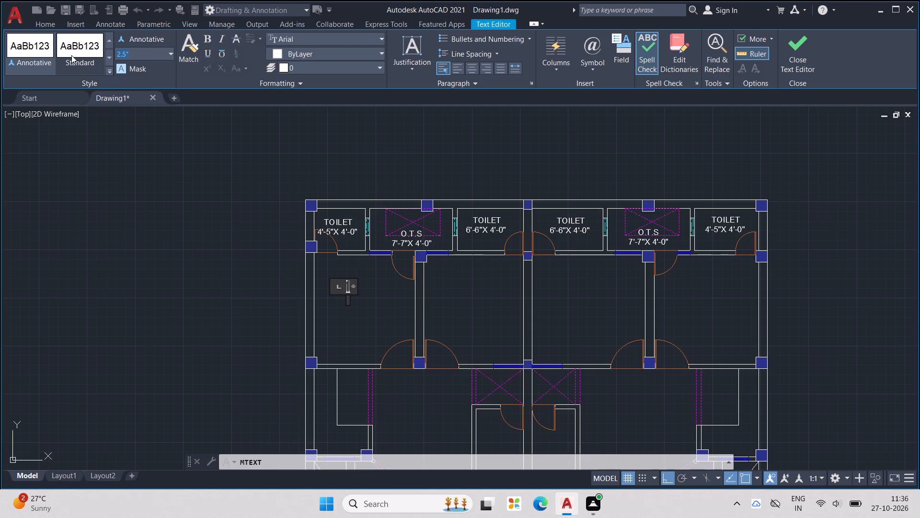
pyautogui.write('9"')
pyautogui.press('Return')
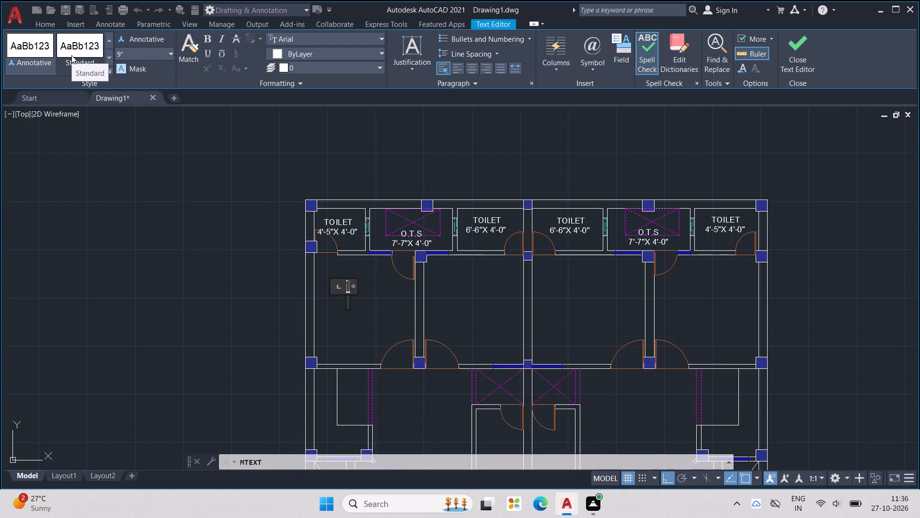
pyautogui.write('BED ROOM')
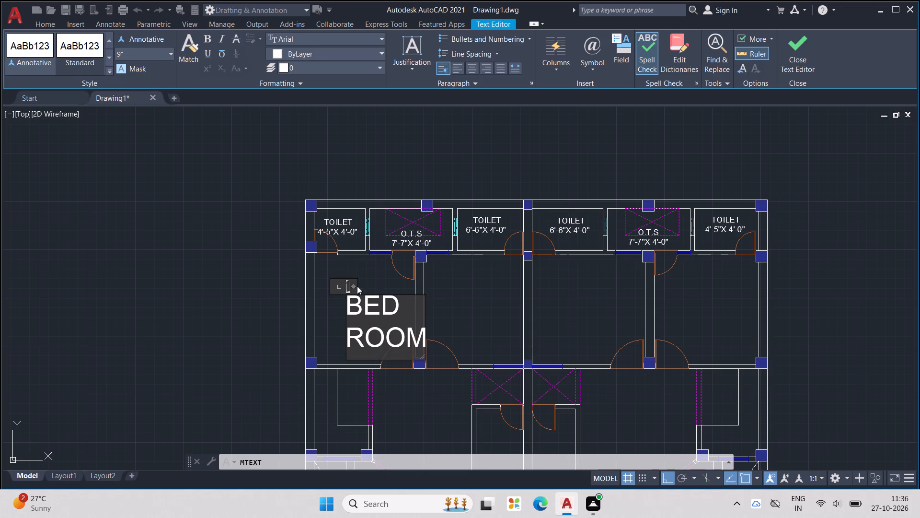
pyautogui.moveTo(351, 284); pyautogui.dragTo(559, 307)
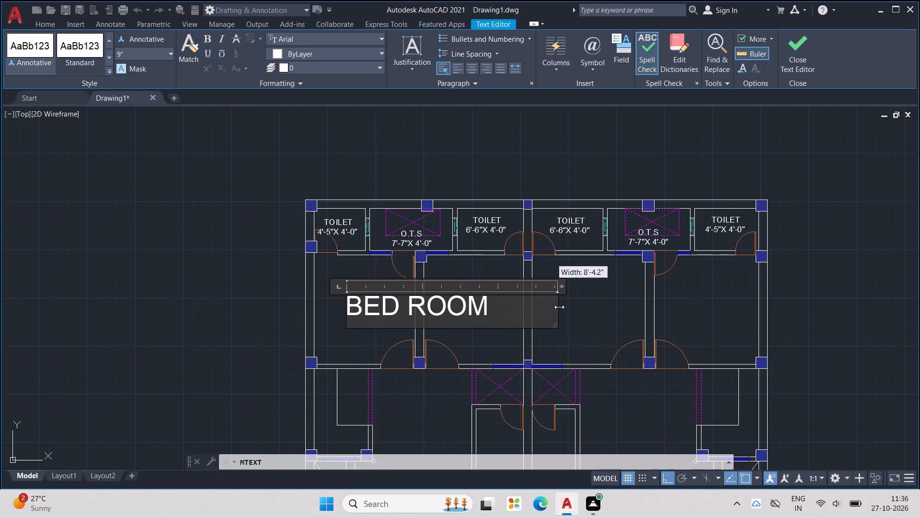
pyautogui.moveTo(559, 307); pyautogui.dragTo(533, 311)
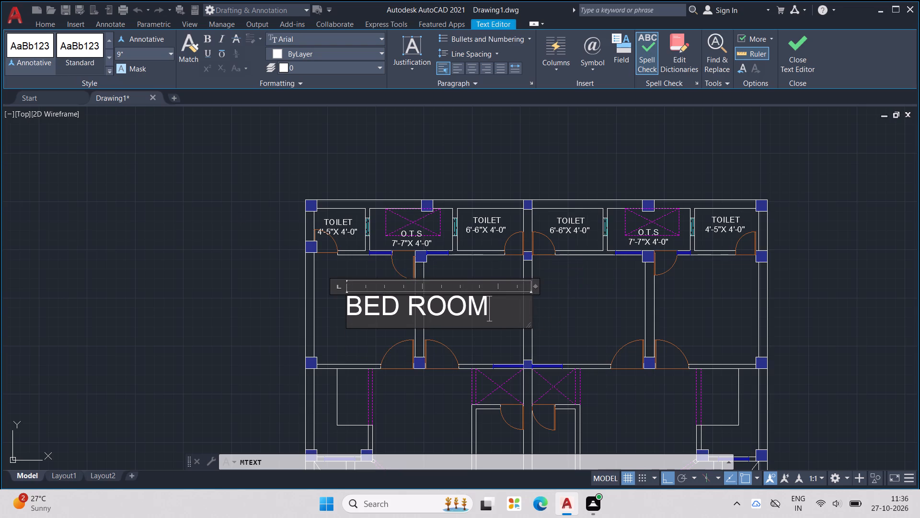
# Add the room size 9'-6"X9'-10.1" as a second line under BED ROOM.
pyautogui.press('Return')
pyautogui.write("9'")
pyautogui.write('-6"')
pyautogui.press('z')
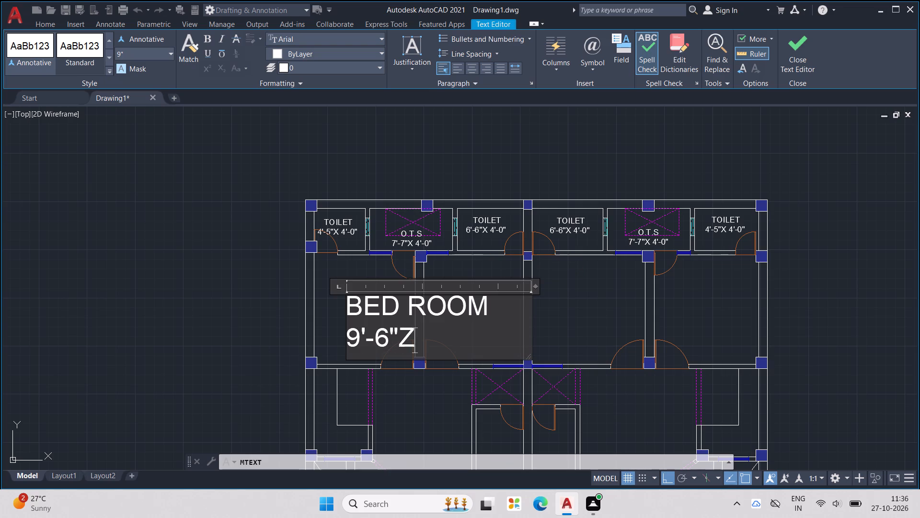
pyautogui.press('BackSpace')
pyautogui.press('x')
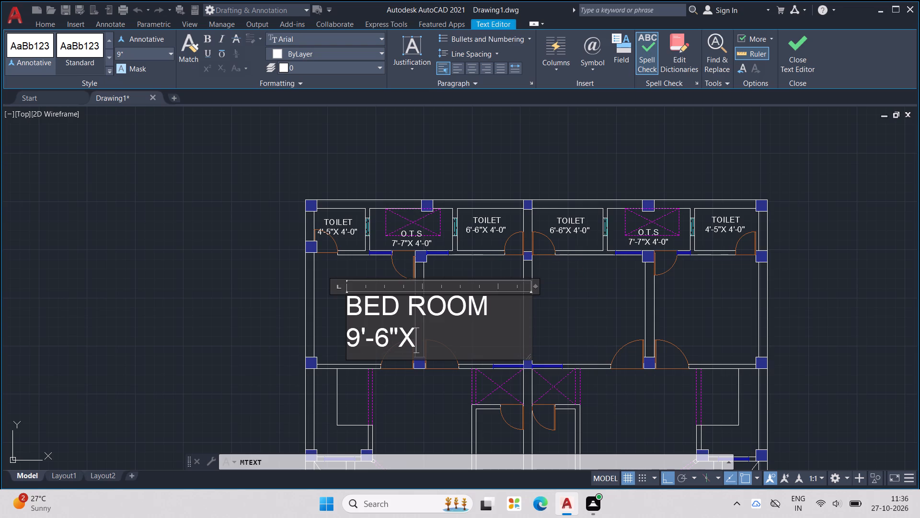
pyautogui.write("9'")
pyautogui.press('-')
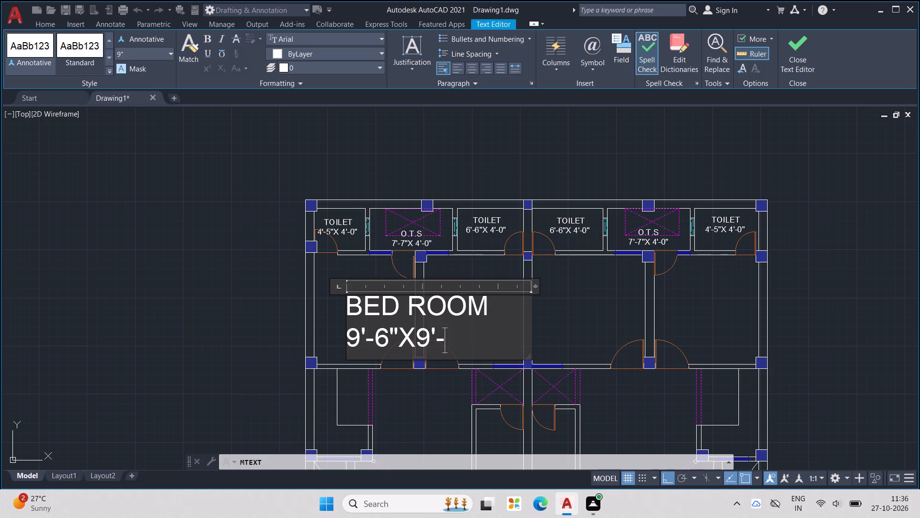
pyautogui.write("10.'")
pyautogui.hotkey('shift', '"')
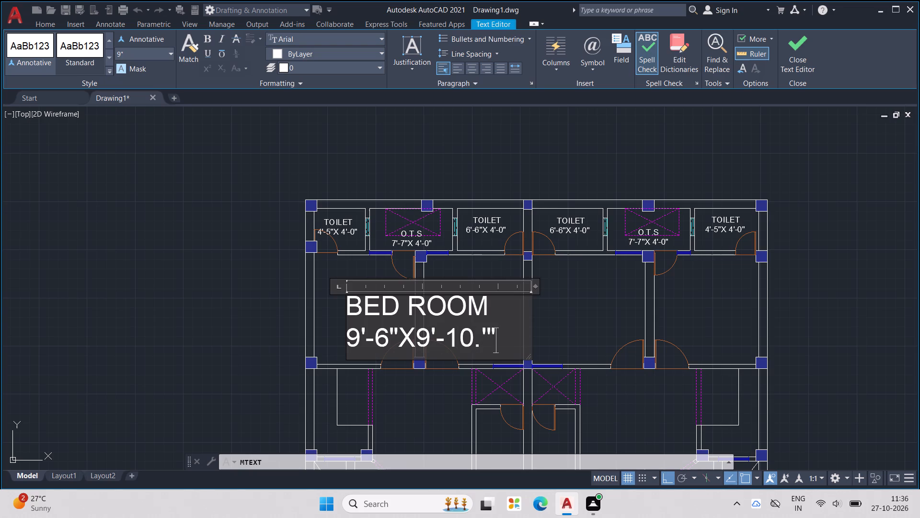
pyautogui.press('BackSpace')
pyautogui.press('BackSpace')
pyautogui.press('BackSpace')
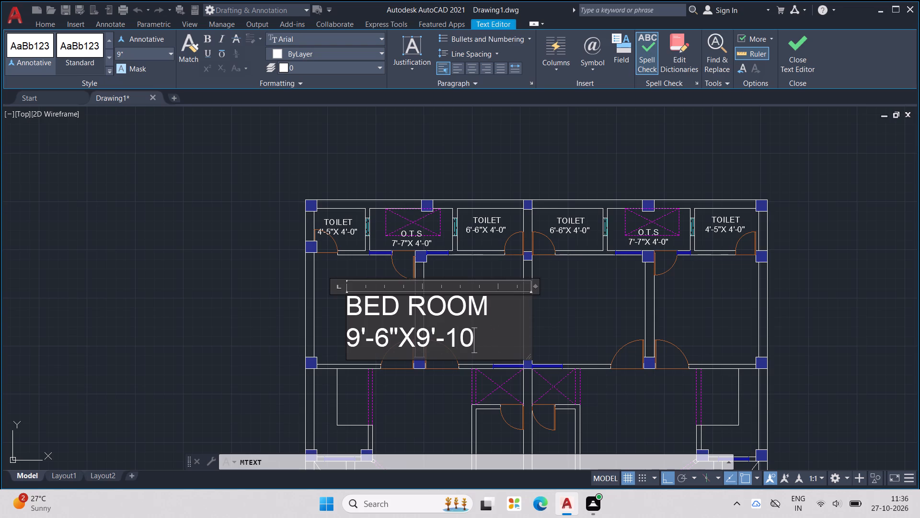
pyautogui.write('.1')
pyautogui.hotkey('shift', '"')
# Centre the label's lines with two leading spaces before BED ROOM and one before the size line, and finish the text.
pyautogui.click(349, 301)
pyautogui.press('space')
pyautogui.press('space')
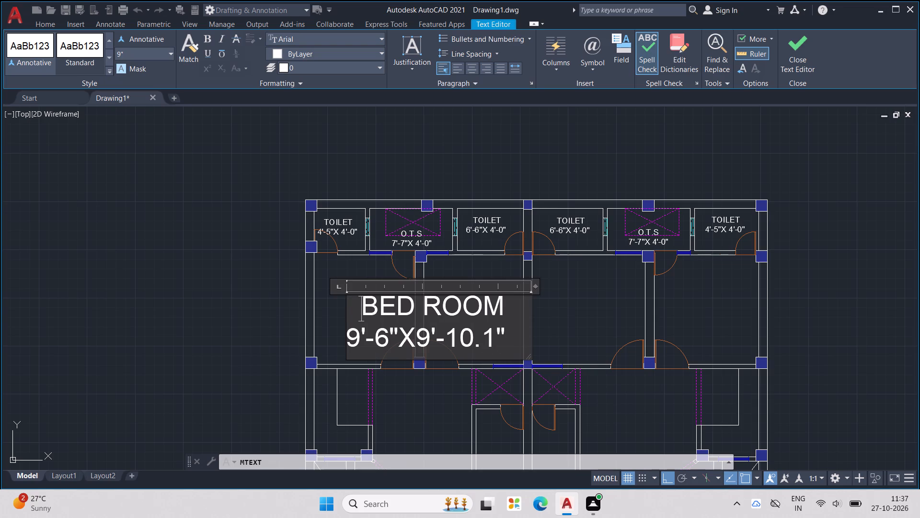
pyautogui.click(508, 313)
pyautogui.press('`')
pyautogui.hotkey('ctrl', 'z')
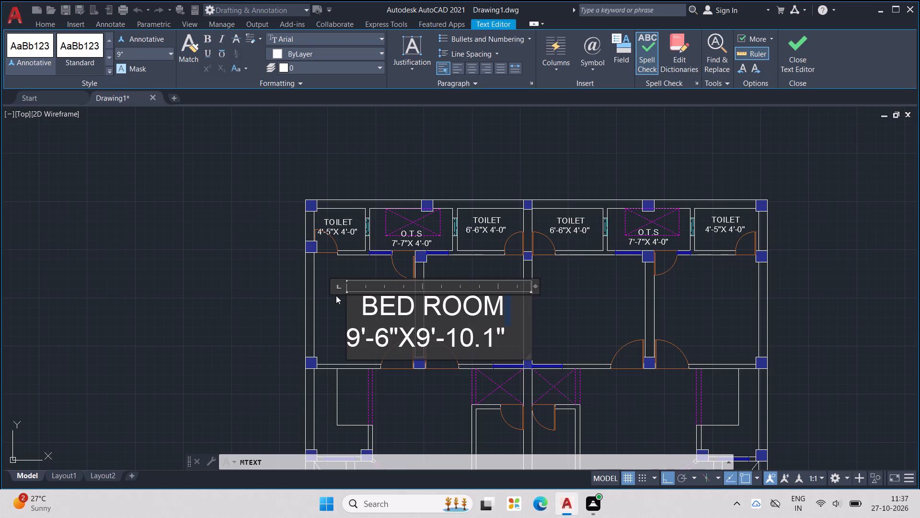
pyautogui.click(360, 308)
pyautogui.press('BackSpace')
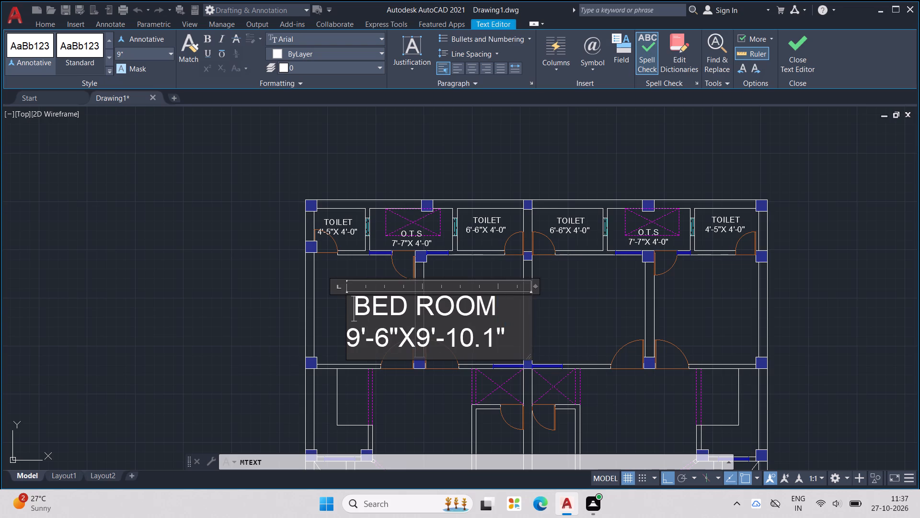
pyautogui.press('BackSpace')
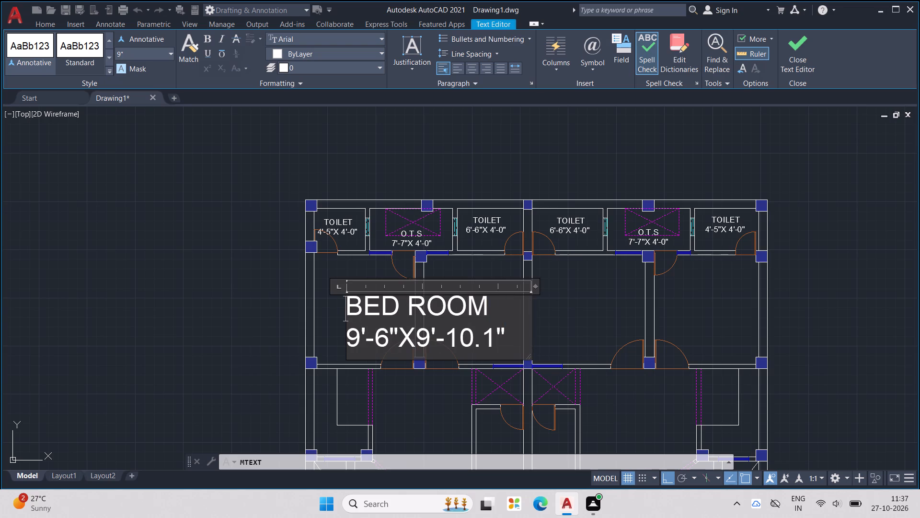
pyautogui.press('space')
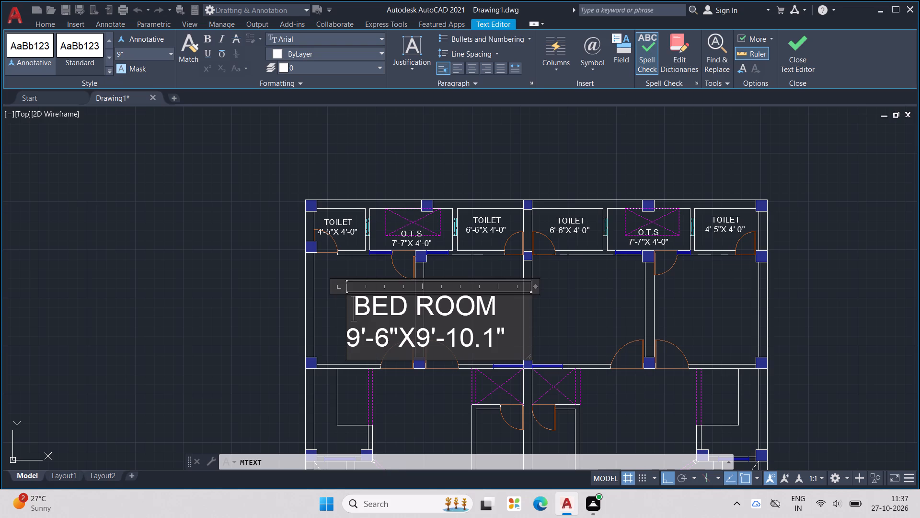
pyautogui.press('space')
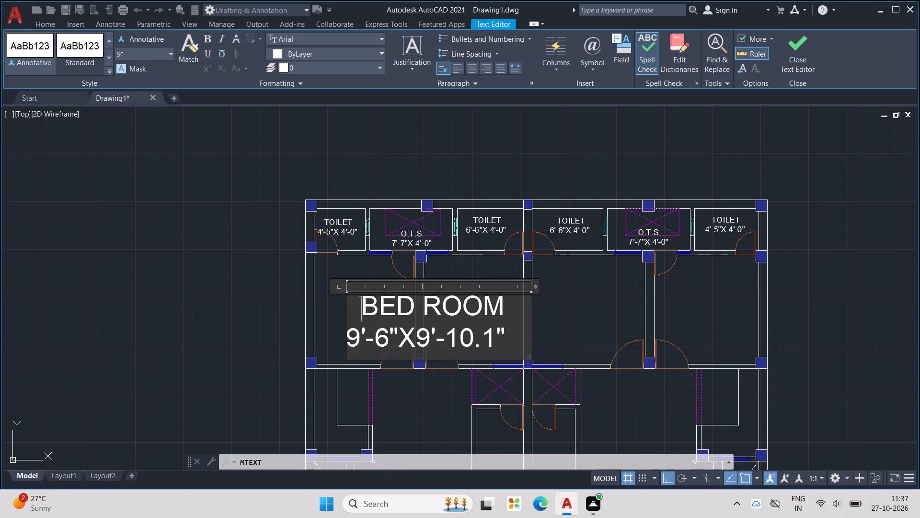
pyautogui.click(349, 339)
pyautogui.press('space')
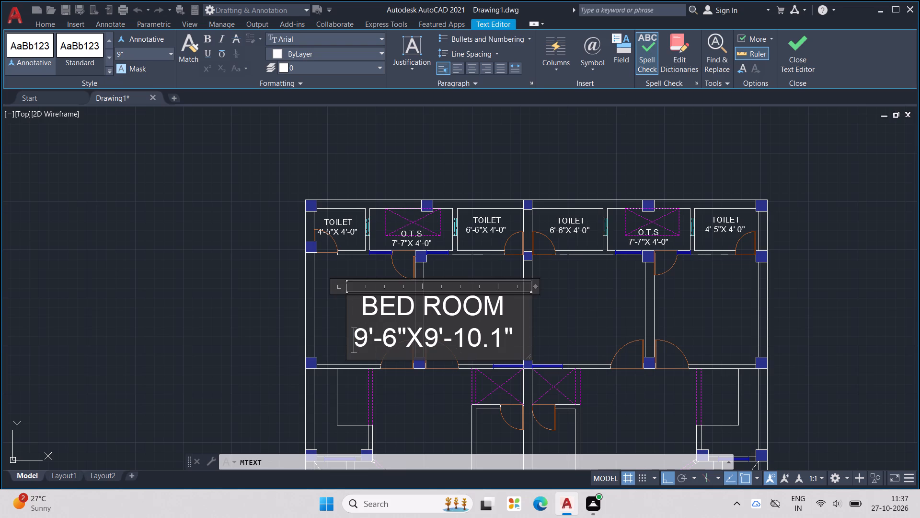
pyautogui.click(274, 326)
# Move the BED ROOM label to the middle of the upper-left room, clear of its walls.
pyautogui.click(403, 314)
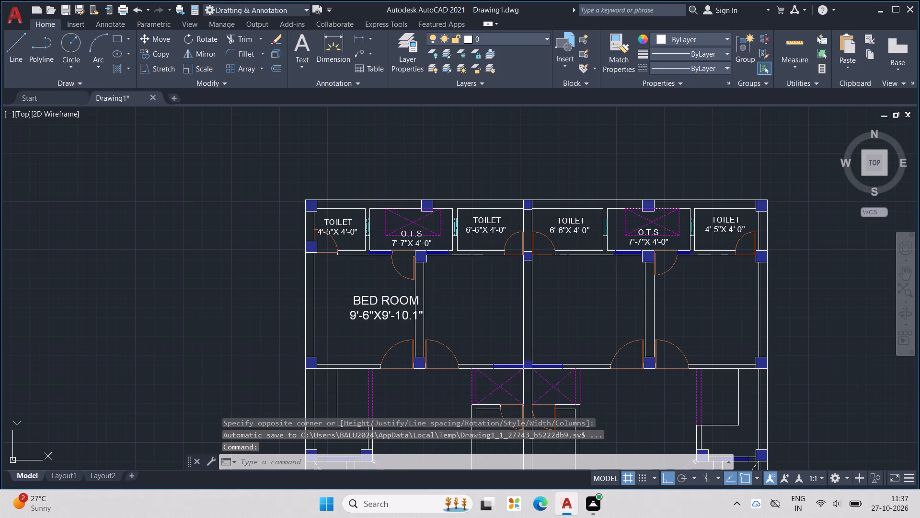
pyautogui.moveTo(405, 316); pyautogui.dragTo(382, 311)
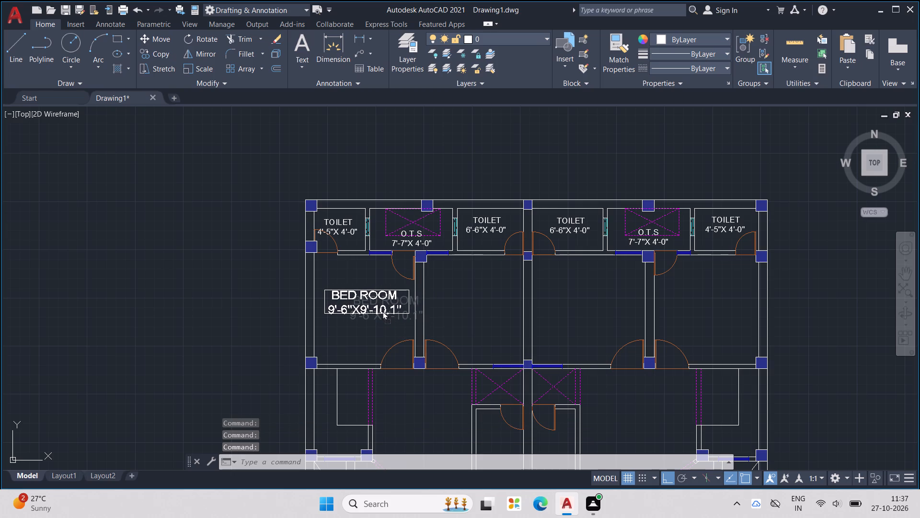
pyautogui.moveTo(382, 311); pyautogui.dragTo(380, 306)
pyautogui.click(372, 305)
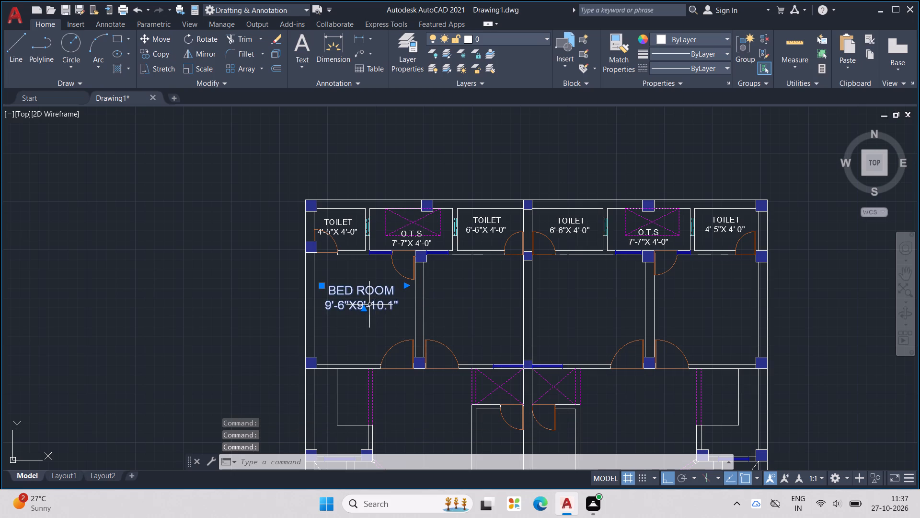
pyautogui.click(368, 304)
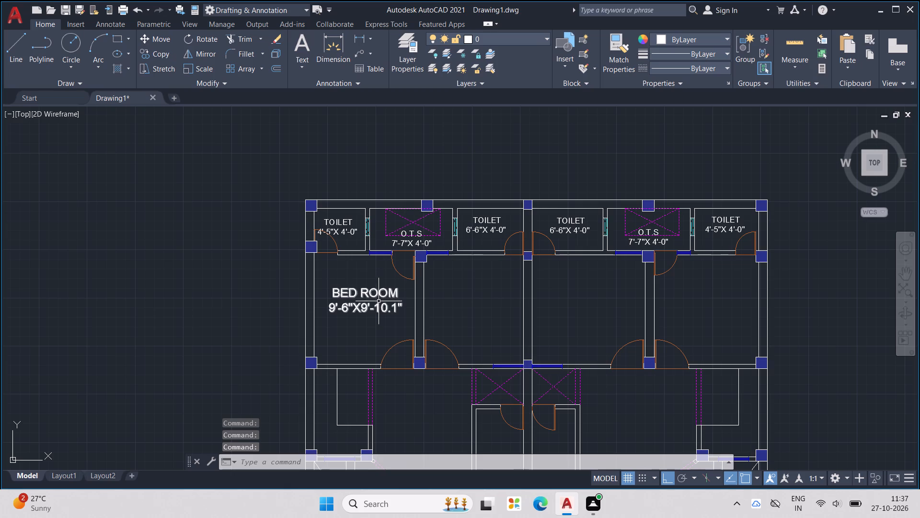
pyautogui.press('Escape')
# Copy the BED ROOM label from the upper-left room into each of the other three bedrooms in the row.
pyautogui.click(379, 308)
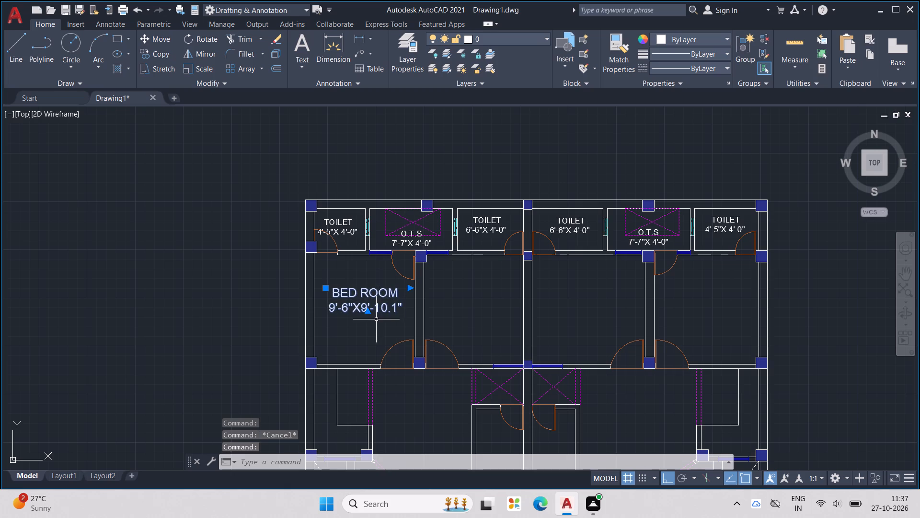
pyautogui.hotkey('ctrl', 'c')
pyautogui.hotkey('ctrl', 'v')
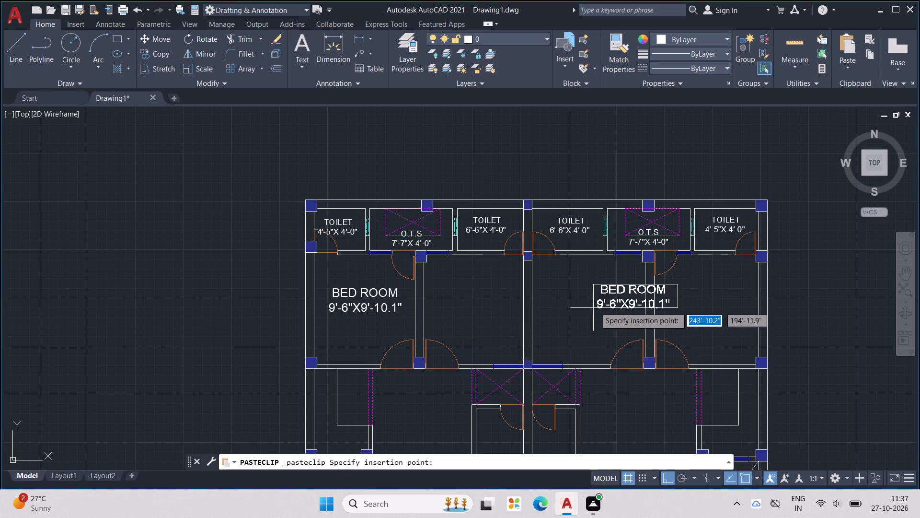
pyautogui.moveTo(654, 315); pyautogui.dragTo(606, 317, button='middle')
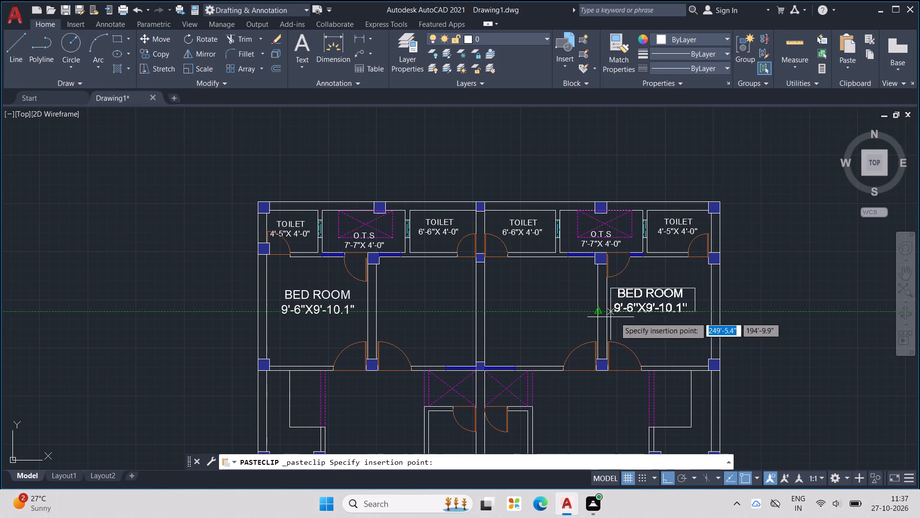
pyautogui.click(621, 319)
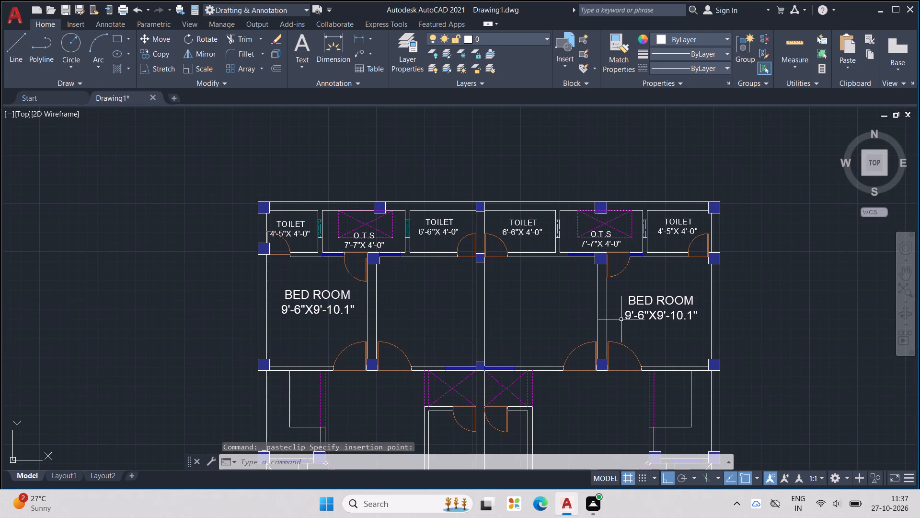
pyautogui.hotkey('ctrl', 'v')
pyautogui.click(507, 317)
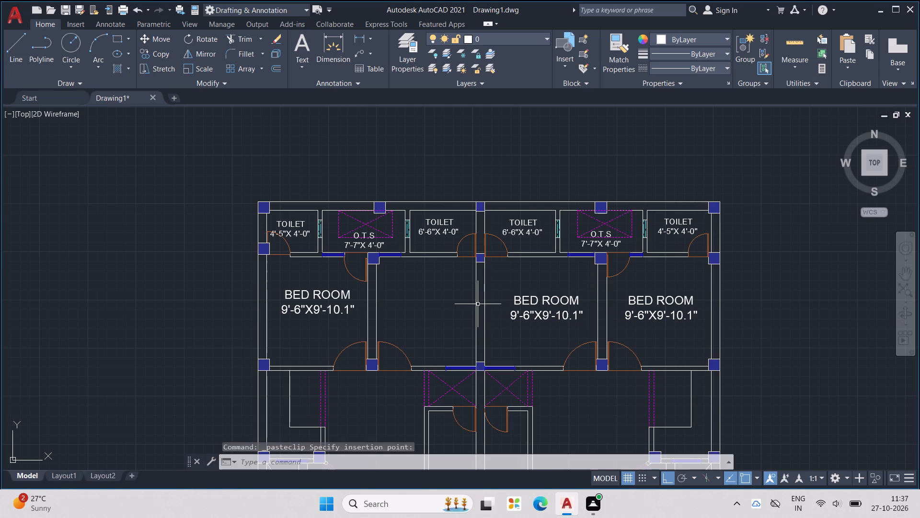
pyautogui.hotkey('ctrl', 'v')
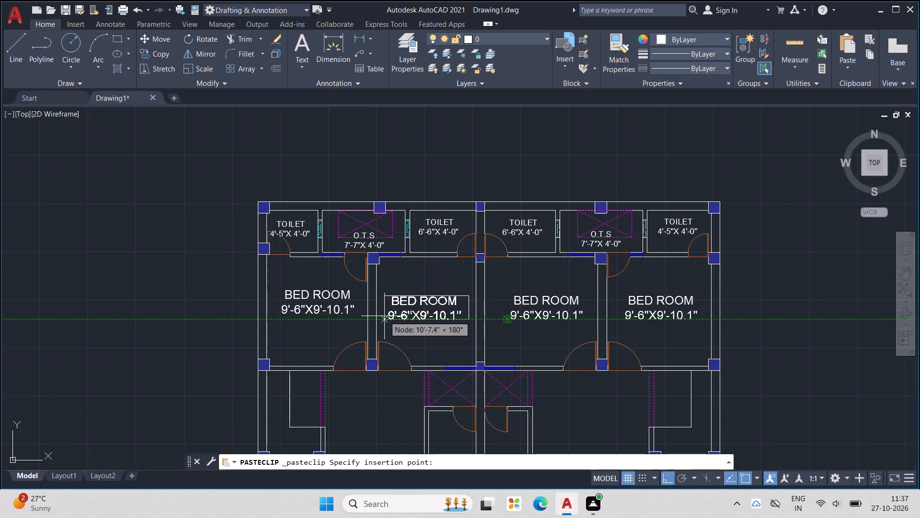
pyautogui.click(384, 316)
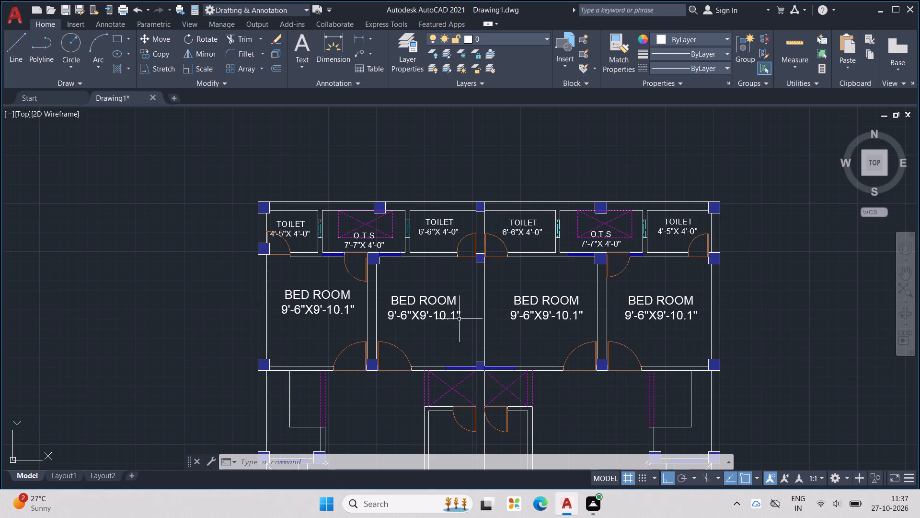
# Change the second bedroom's size line to 9'-4"X9'-10.1".
pyautogui.doubleClick(420, 317)
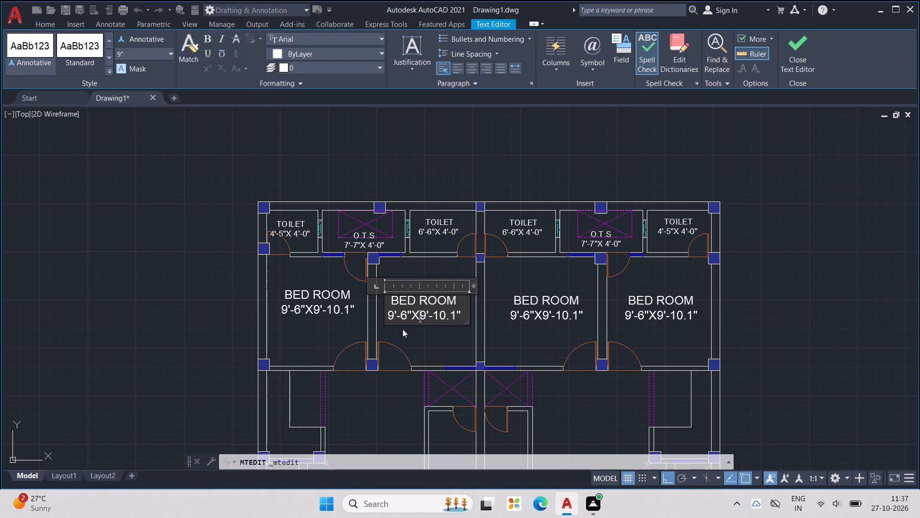
pyautogui.scroll(1, 406, 313)
pyautogui.click(402, 310)
pyautogui.press('BackSpace')
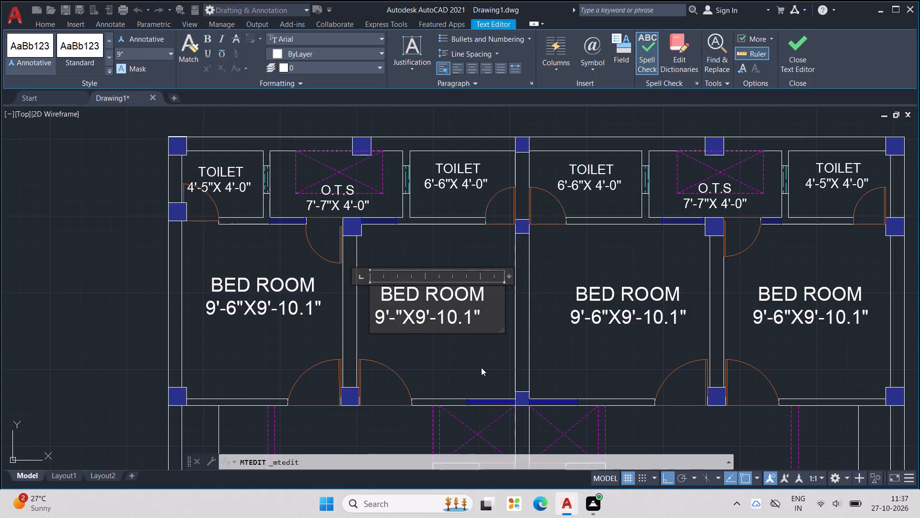
pyautogui.press('4')
pyautogui.click(481, 367)
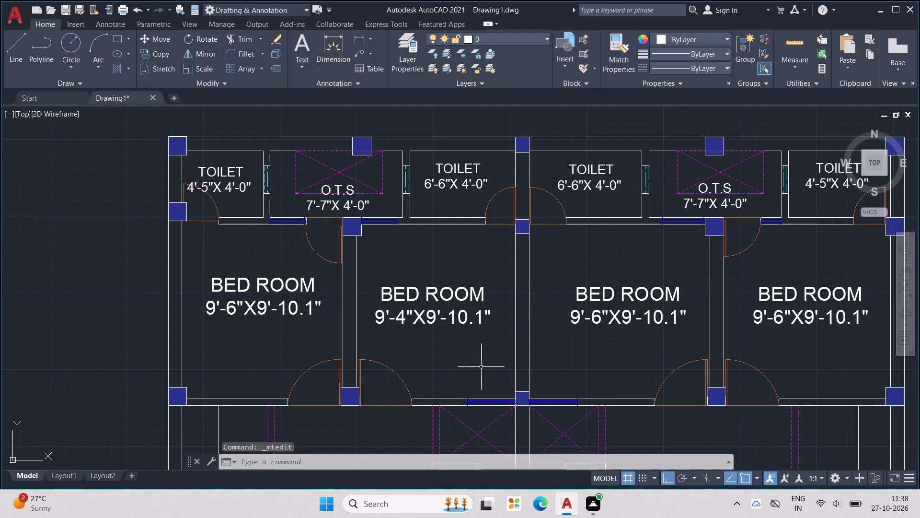
# Change the third bedroom's size line to 9'-4"X9'-10.1".
pyautogui.doubleClick(595, 319)
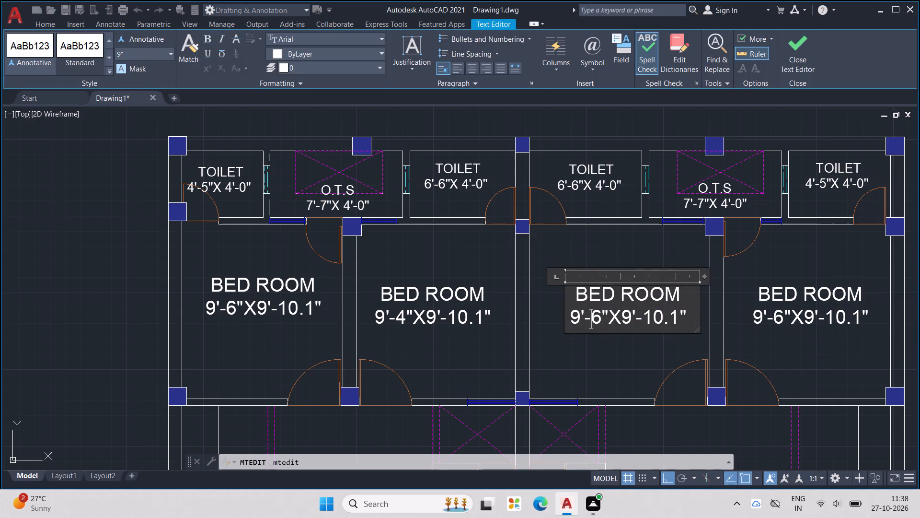
pyautogui.scroll(2, 595, 319)
pyautogui.click(609, 321)
pyautogui.press('BackSpace')
pyautogui.press('4')
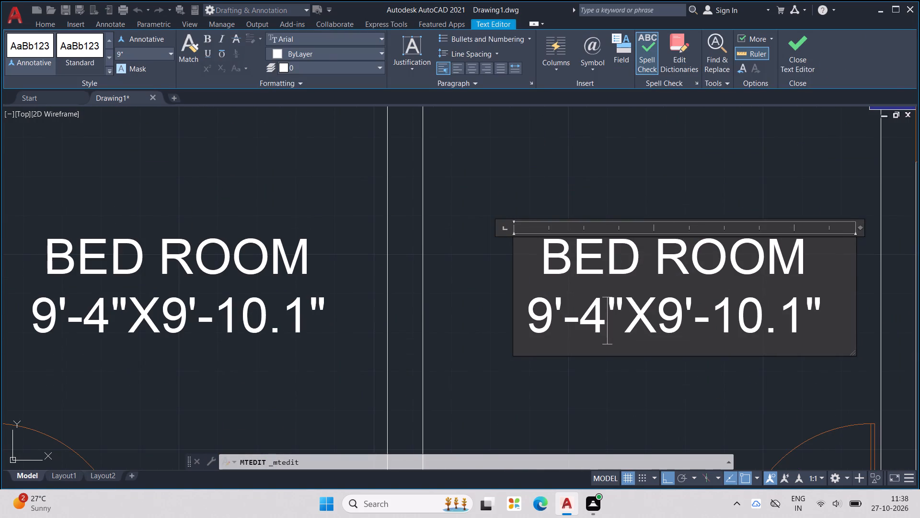
pyautogui.click(586, 197)
# Refine the second bedroom's size to 9'-4.1"X9'-10.1" and remove the leading space so it sits directly under BED ROOM.
pyautogui.scroll(-4, 581, 286)
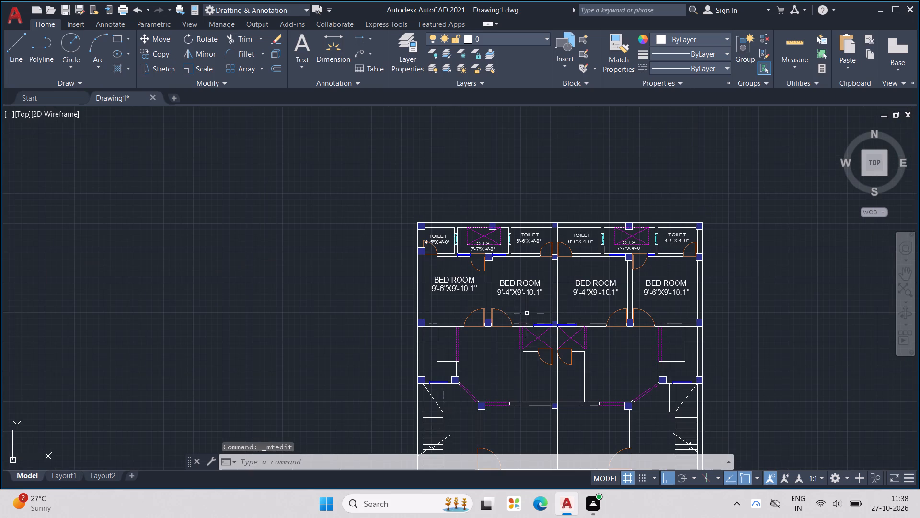
pyautogui.scroll(1, 454, 303)
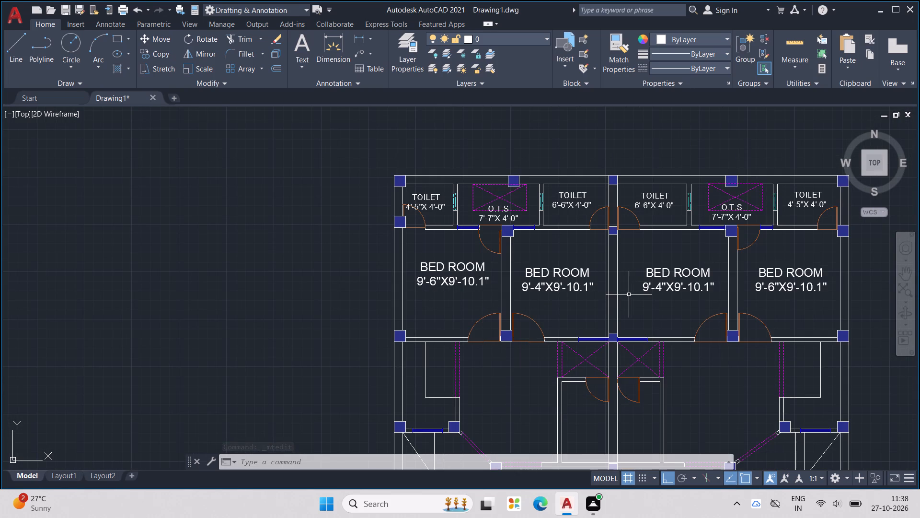
pyautogui.doubleClick(539, 288)
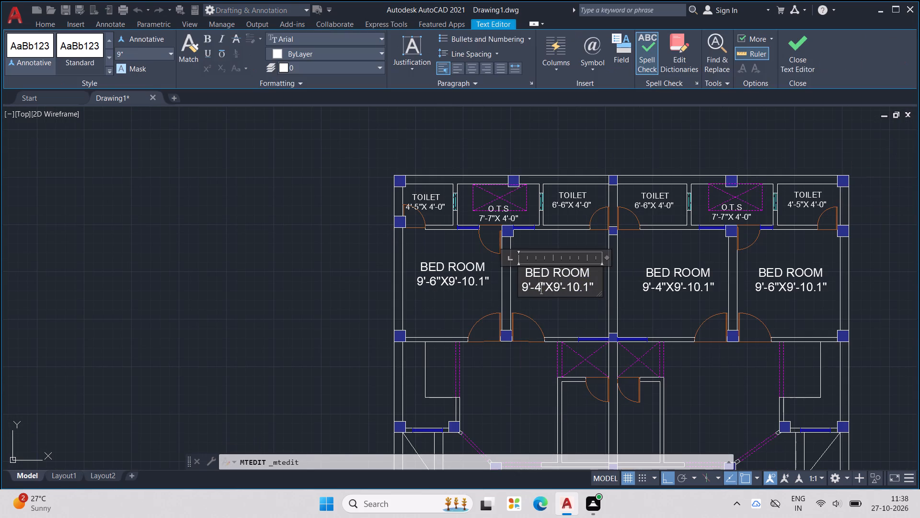
pyautogui.scroll(2, 539, 287)
pyautogui.write('.1')
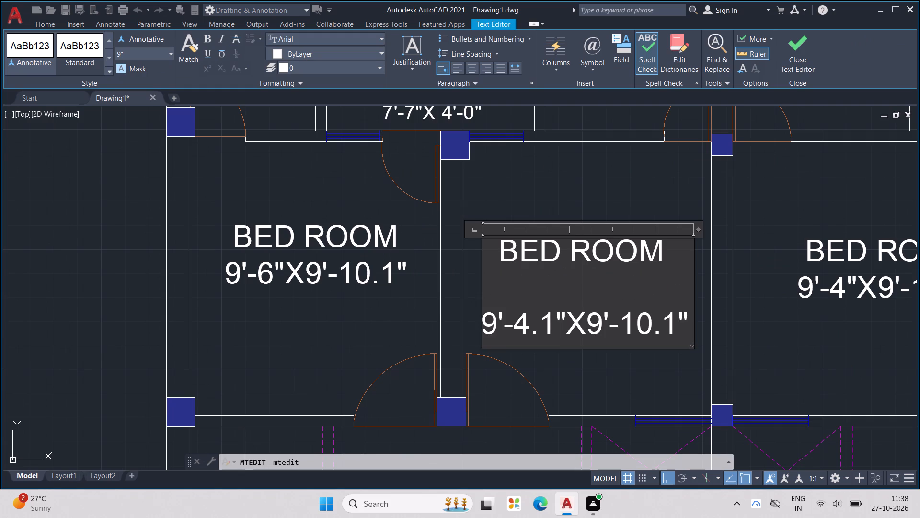
pyautogui.click(484, 318)
pyautogui.press('BackSpace')
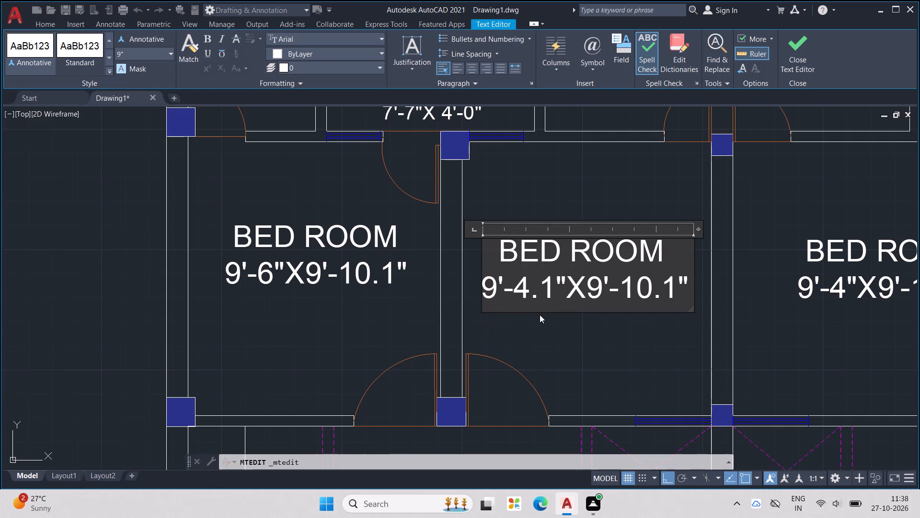
pyautogui.click(545, 315)
# Refine the third bedroom's size to 9'-4.1"X9'-10.1" and remove the leading space so it sits directly under BED ROOM.
pyautogui.scroll(-1, 559, 316)
pyautogui.moveTo(752, 290); pyautogui.dragTo(716, 278, button='middle')
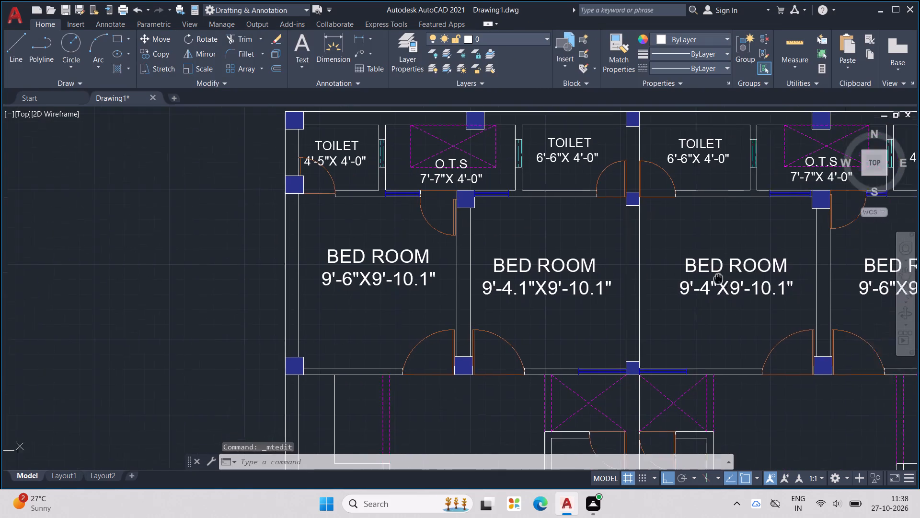
pyautogui.moveTo(716, 278); pyautogui.dragTo(663, 276, button='middle')
pyautogui.moveTo(669, 285); pyautogui.dragTo(523, 300, button='middle')
pyautogui.scroll(-1, 524, 300)
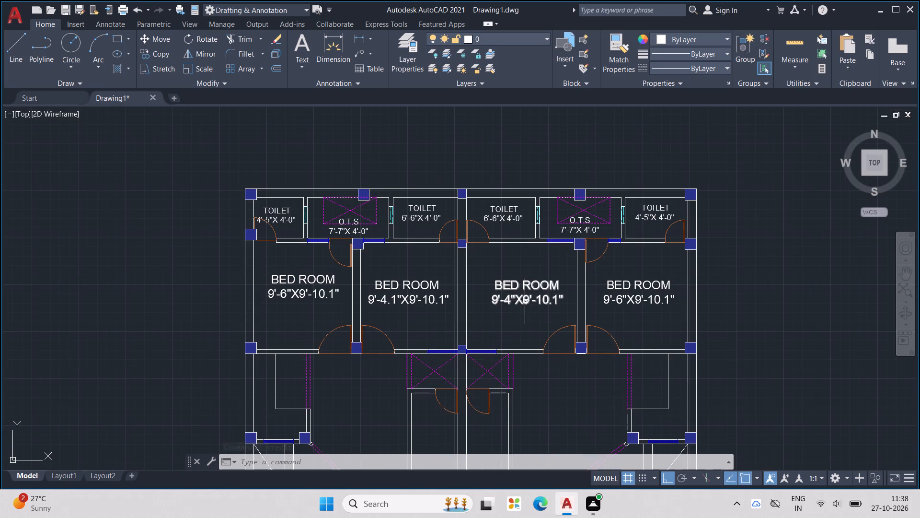
pyautogui.doubleClick(525, 301)
pyautogui.scroll(2, 507, 303)
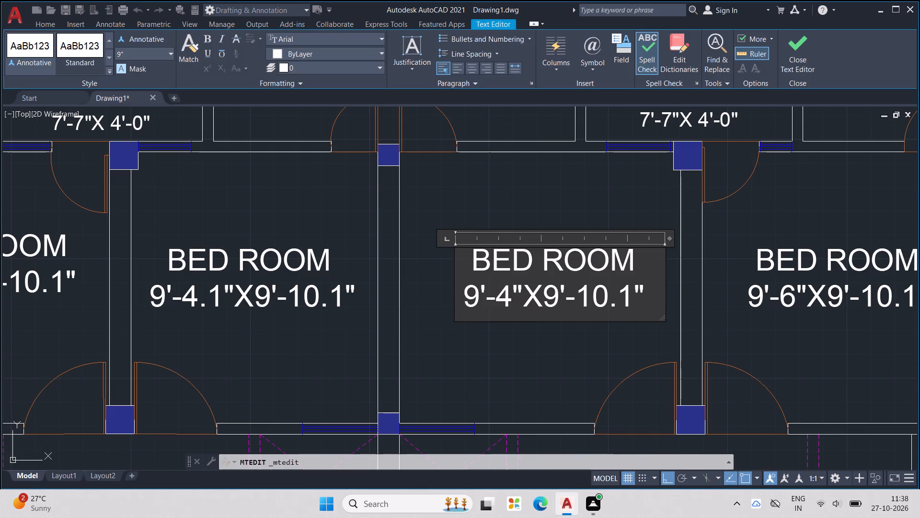
pyautogui.click(514, 294)
pyautogui.write('.1')
pyautogui.click(459, 334)
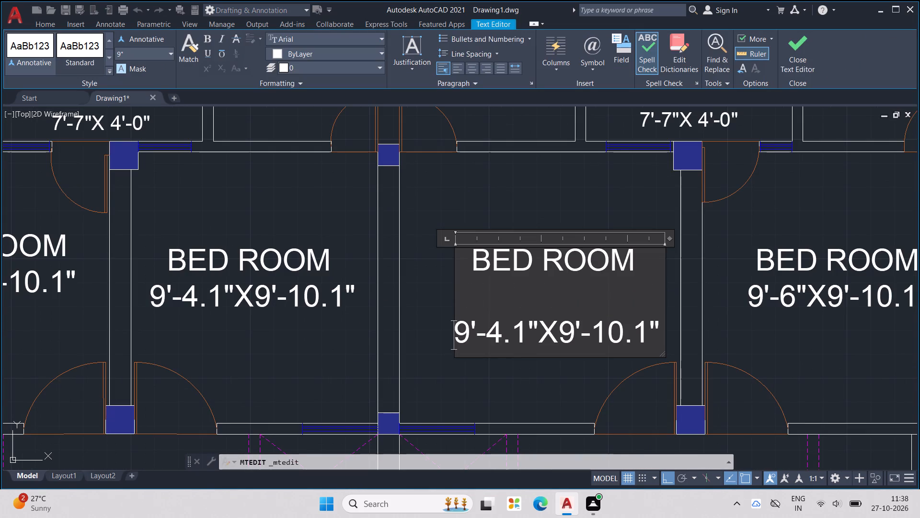
pyautogui.press('BackSpace')
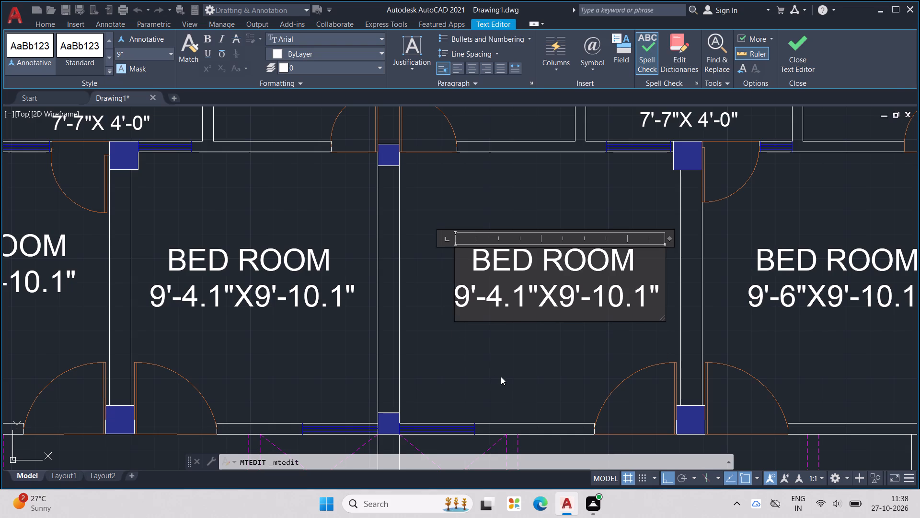
pyautogui.click(501, 377)
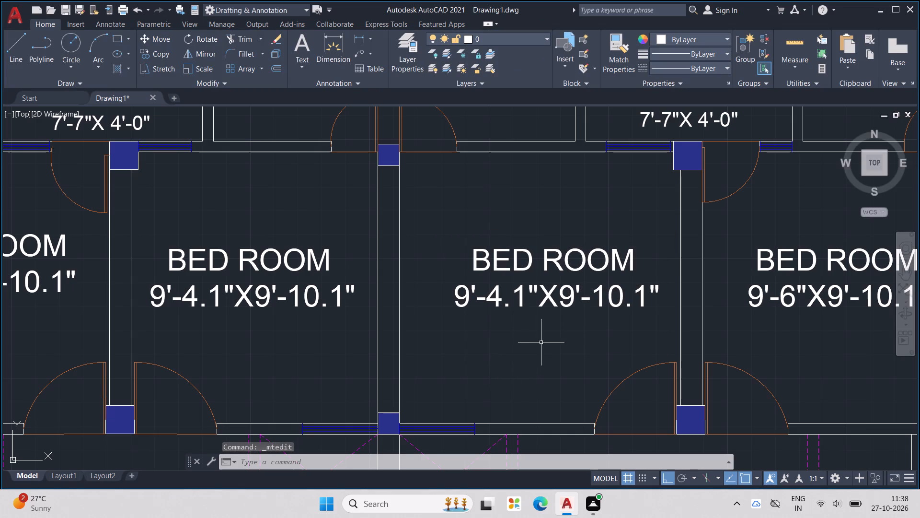
# Copy the upper-left O.T.S label into the left crossed shaft below the second bedroom and nudge it inside the outline.
pyautogui.scroll(-3, 543, 341)
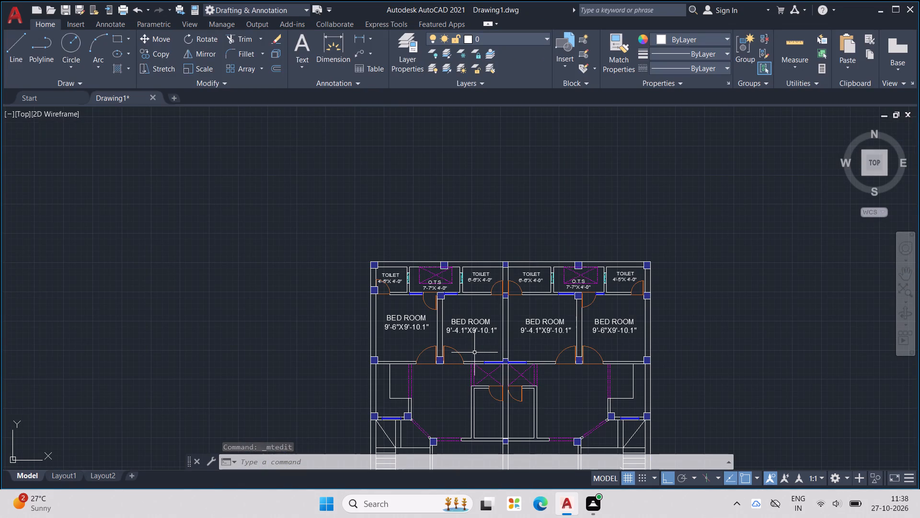
pyautogui.press('Escape')
pyautogui.click(440, 290)
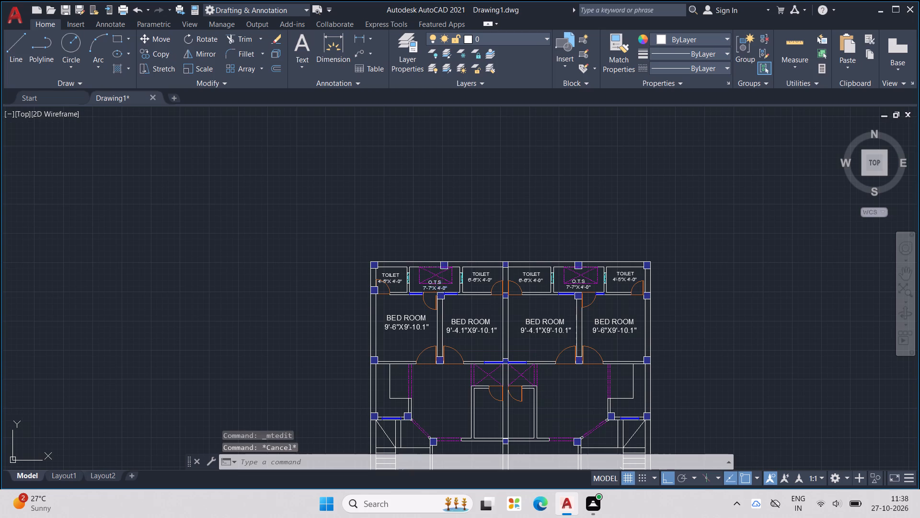
pyautogui.hotkey('ctrl', 'c')
pyautogui.hotkey('ctrl', 'v')
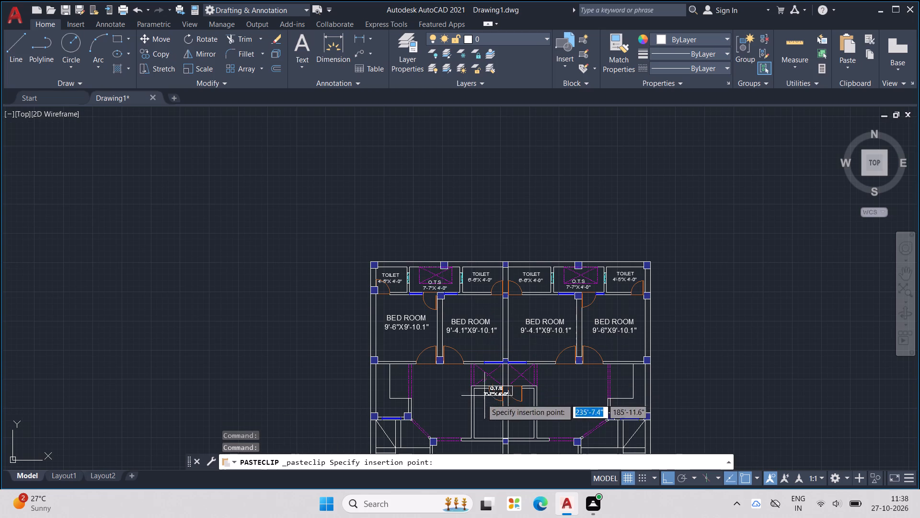
pyautogui.scroll(2, 478, 383)
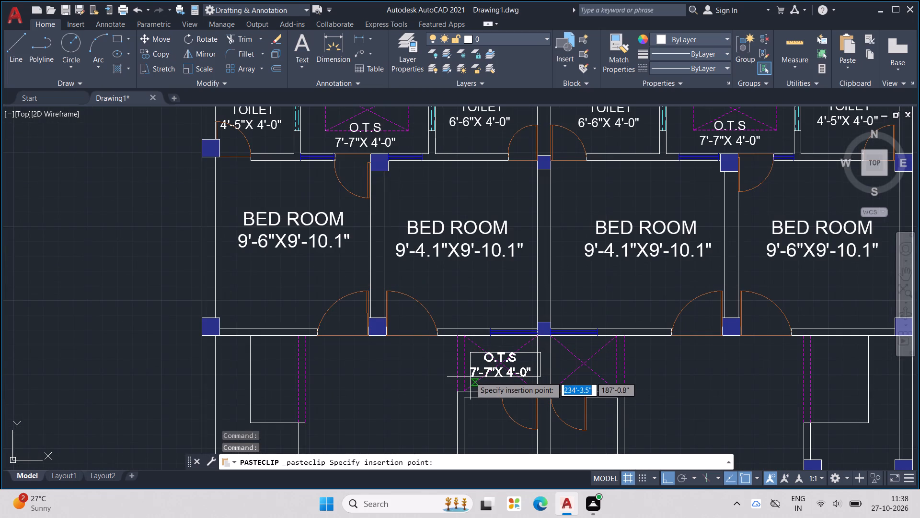
pyautogui.click(466, 380)
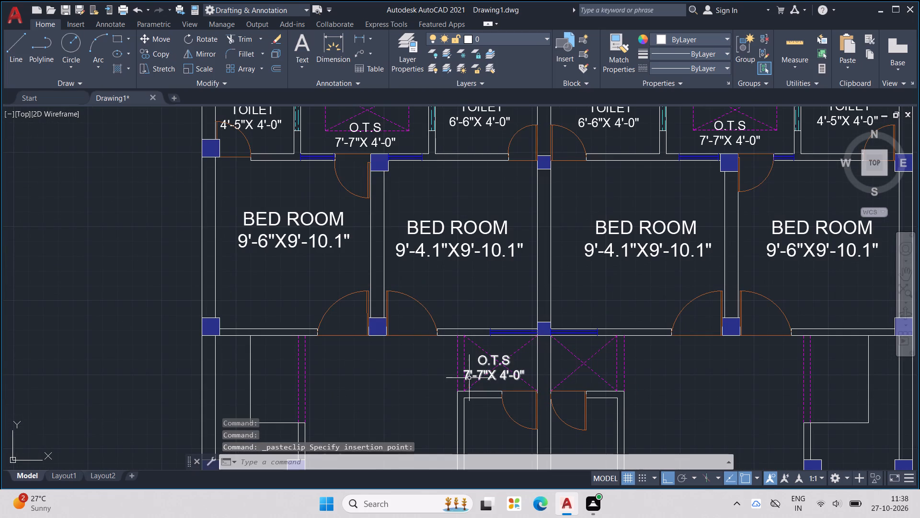
pyautogui.click(490, 378)
pyautogui.click(491, 378)
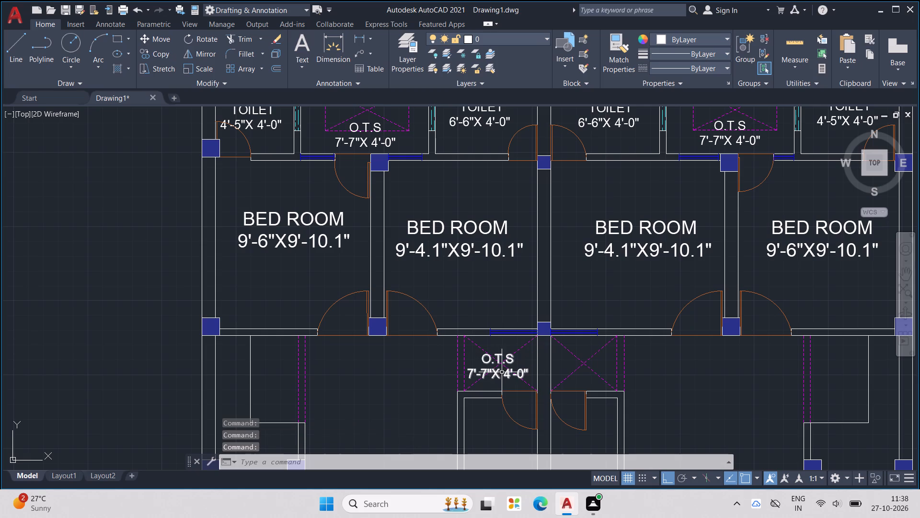
# Change the size line of the O.T.S label in the left crossed shaft below the bedrooms to 4'-6"X 3'-6".
pyautogui.doubleClick(496, 372)
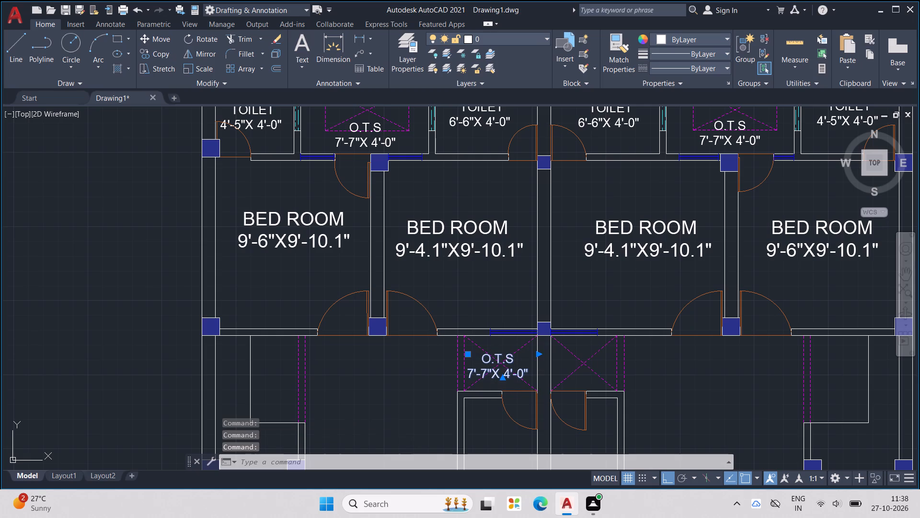
pyautogui.scroll(2, 478, 382)
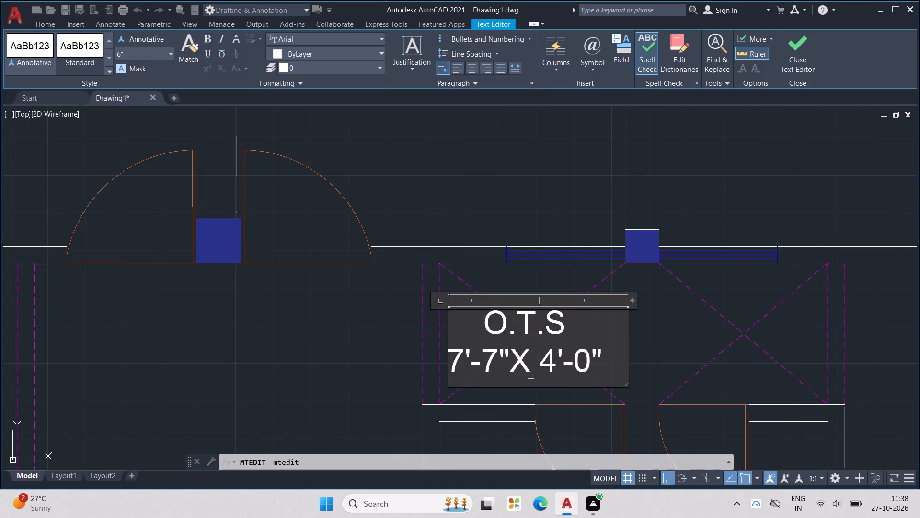
pyautogui.click(463, 366)
pyautogui.press('BackSpace')
pyautogui.press('4')
pyautogui.press('Right')
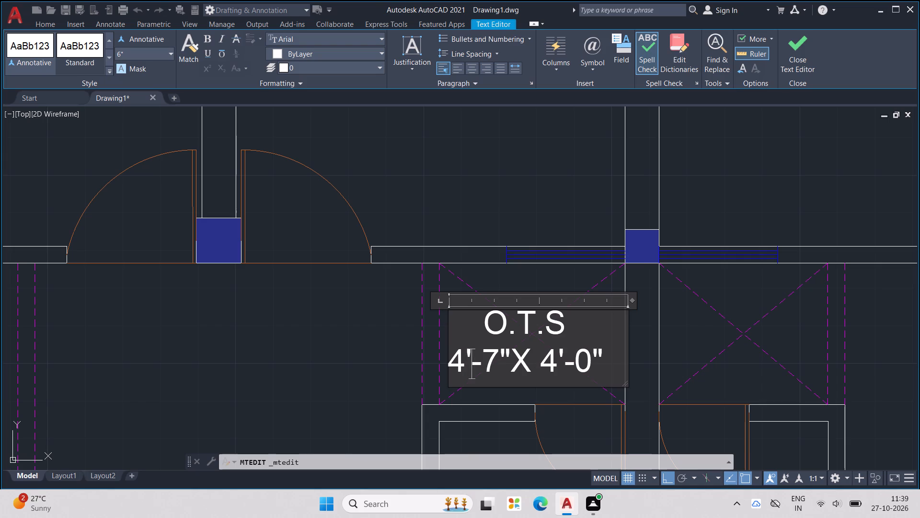
pyautogui.press('Right')
pyautogui.press('Right')
pyautogui.press('BackSpace')
pyautogui.press('6')
pyautogui.press('Right')
pyautogui.press('Right')
pyautogui.press('Right')
pyautogui.press('Right')
pyautogui.press('Right')
pyautogui.press('Left')
pyautogui.press('BackSpace')
pyautogui.press('3')
pyautogui.press('Right')
pyautogui.press('Right')
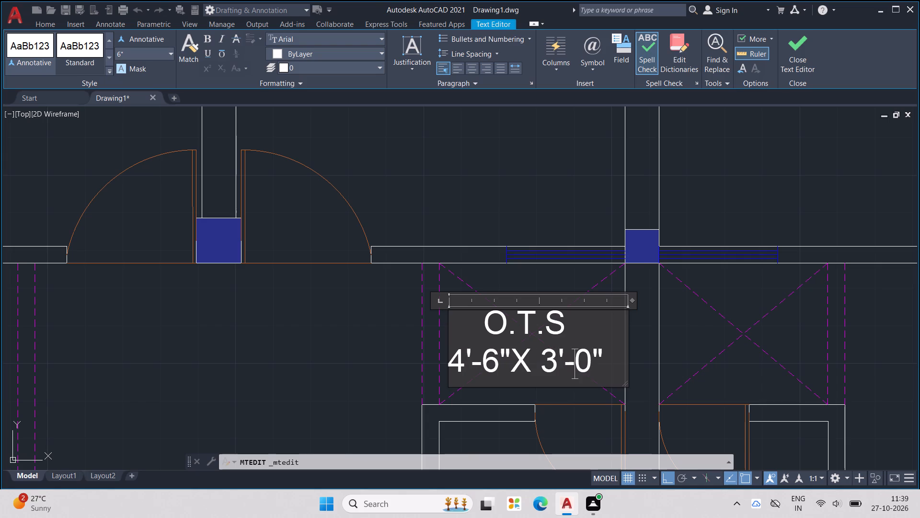
pyautogui.press('Right')
pyautogui.press('BackSpace')
pyautogui.press('6')
pyautogui.click(366, 359)
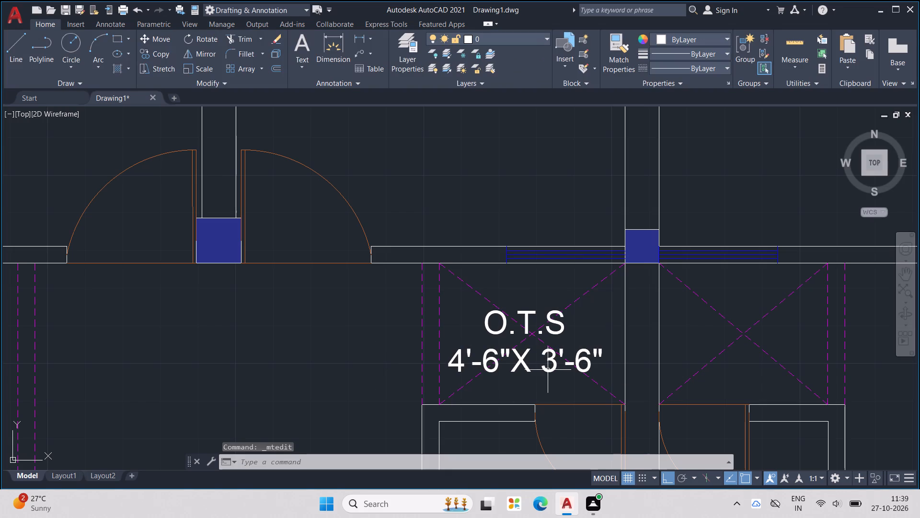
pyautogui.press('Escape')
pyautogui.press('Escape')
# Copy the 4'-6"X 3'-6" O.T.S label into the adjoining right crossed shaft and nudge it clear of the centre wall.
pyautogui.click(547, 367)
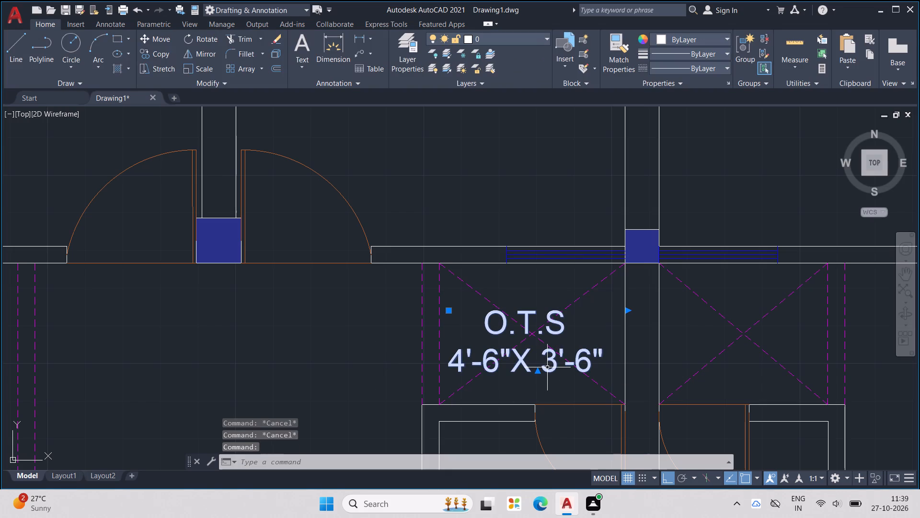
pyautogui.hotkey('ctrl', 'c')
pyautogui.hotkey('ctrl', 'v')
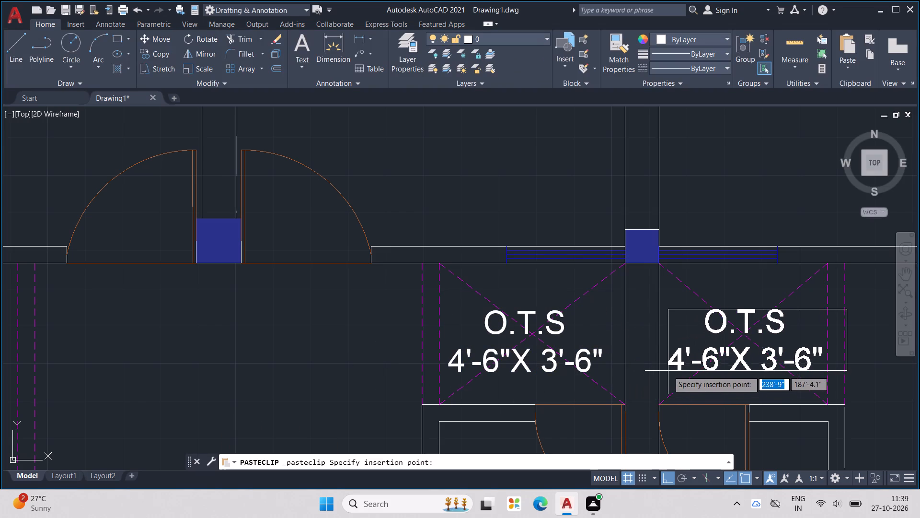
pyautogui.click(663, 361)
pyautogui.moveTo(782, 346); pyautogui.dragTo(713, 360, button='middle')
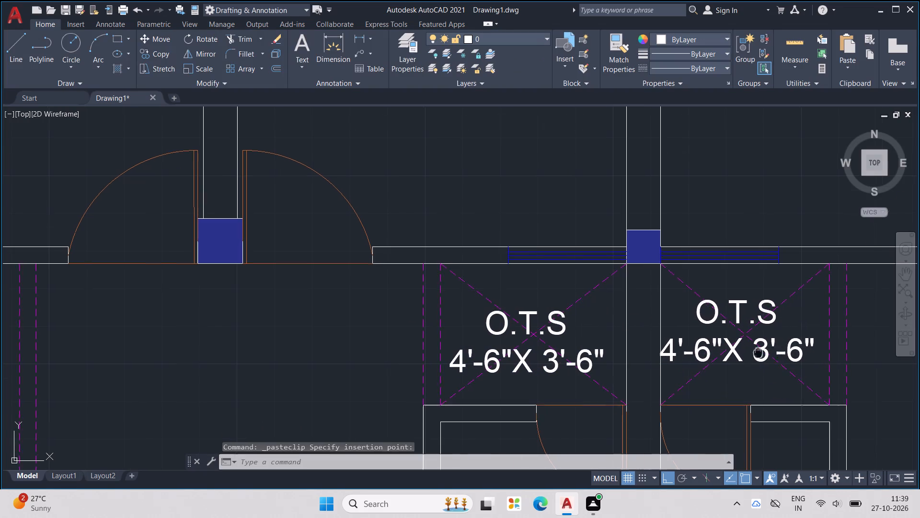
pyautogui.moveTo(713, 360); pyautogui.dragTo(648, 360, button='middle')
pyautogui.click(656, 357)
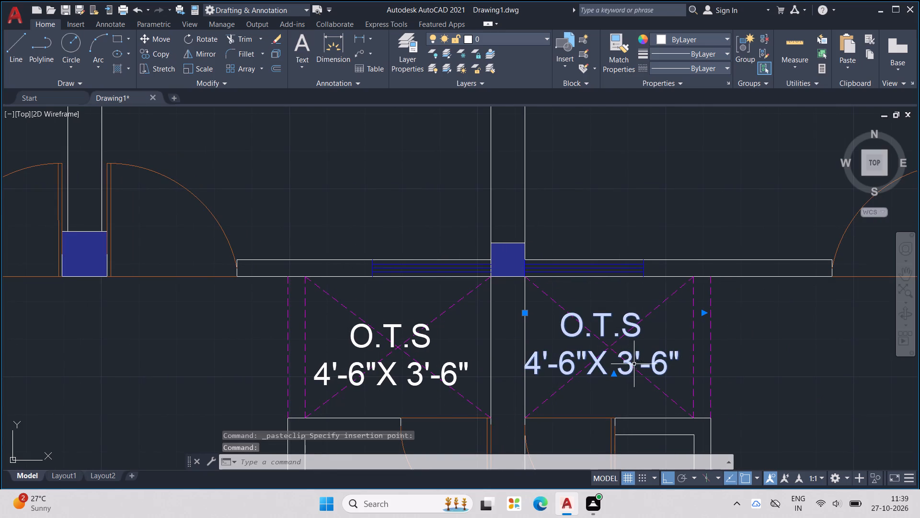
pyautogui.moveTo(622, 359); pyautogui.dragTo(630, 359)
# Copy the upper-left TOILET label into the left room directly below the 4'-6"X 3'-6" O.T.S shafts.
pyautogui.scroll(-3, 631, 359)
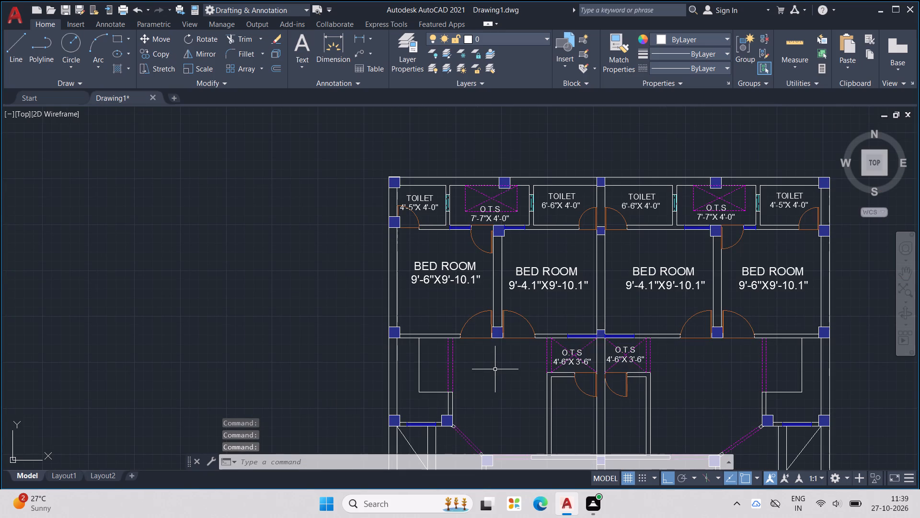
pyautogui.click(431, 206)
pyautogui.hotkey('ctrl', 'c')
pyautogui.hotkey('ctrl', 'v')
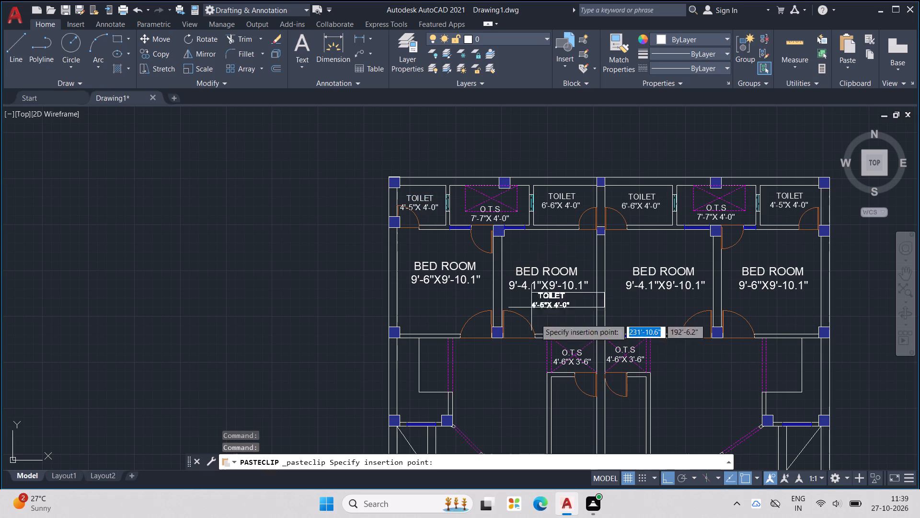
pyautogui.moveTo(574, 413); pyautogui.dragTo(588, 374, button='middle')
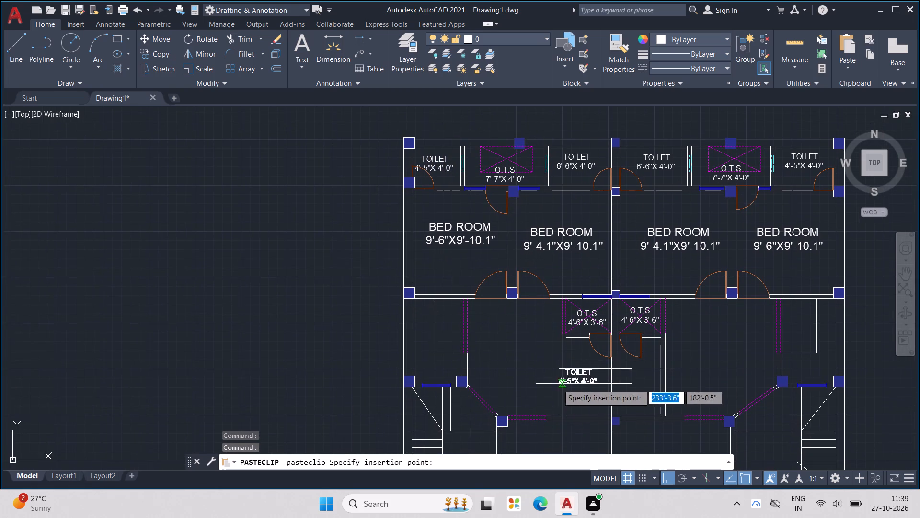
pyautogui.scroll(2, 563, 388)
pyautogui.click(577, 385)
# Narrow the copied TOILET label's text frame so its right edge meets the centre wall.
pyautogui.click(623, 375)
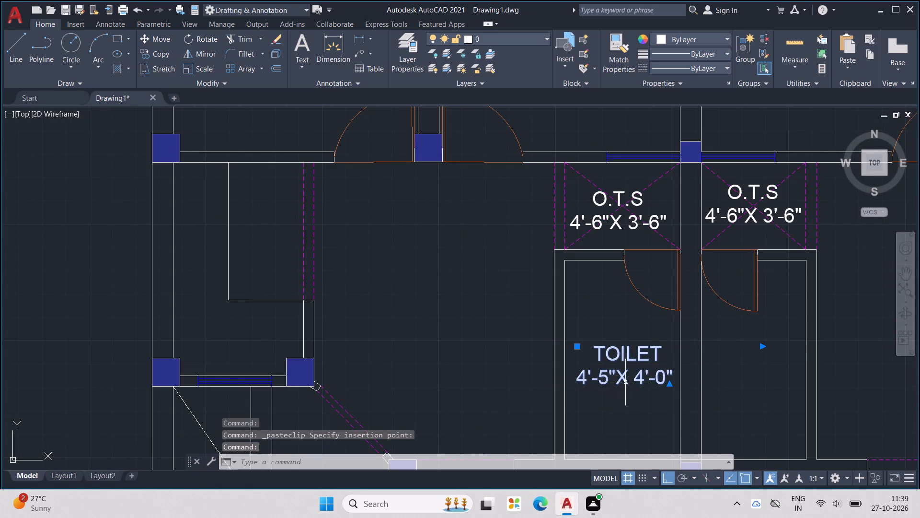
pyautogui.moveTo(765, 350); pyautogui.dragTo(682, 355)
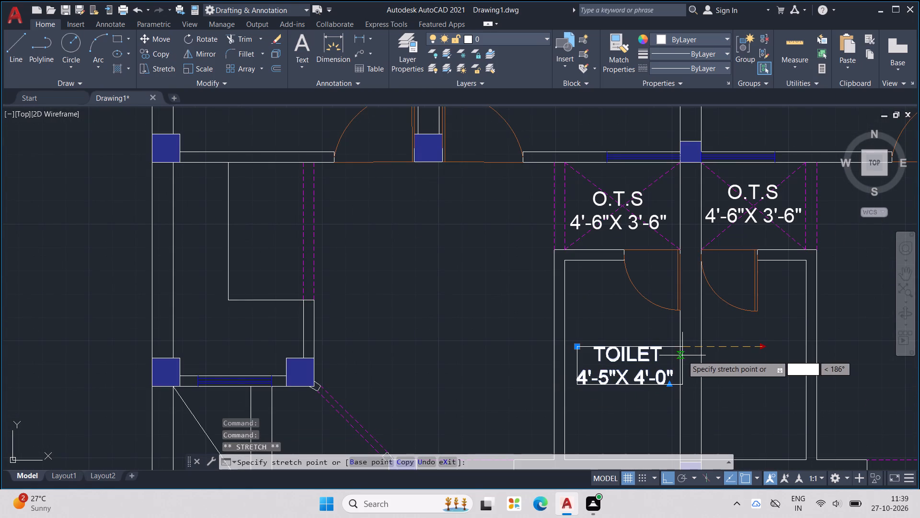
pyautogui.moveTo(682, 355); pyautogui.dragTo(682, 355)
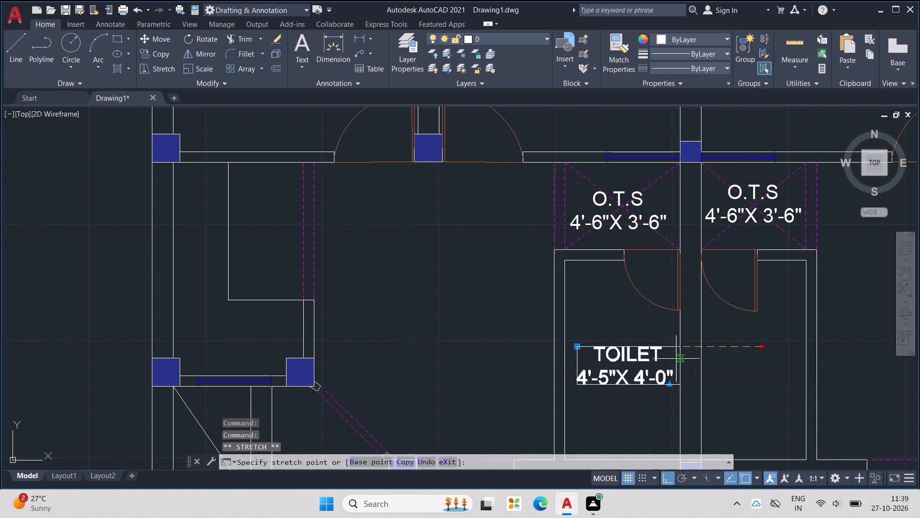
pyautogui.click(692, 359)
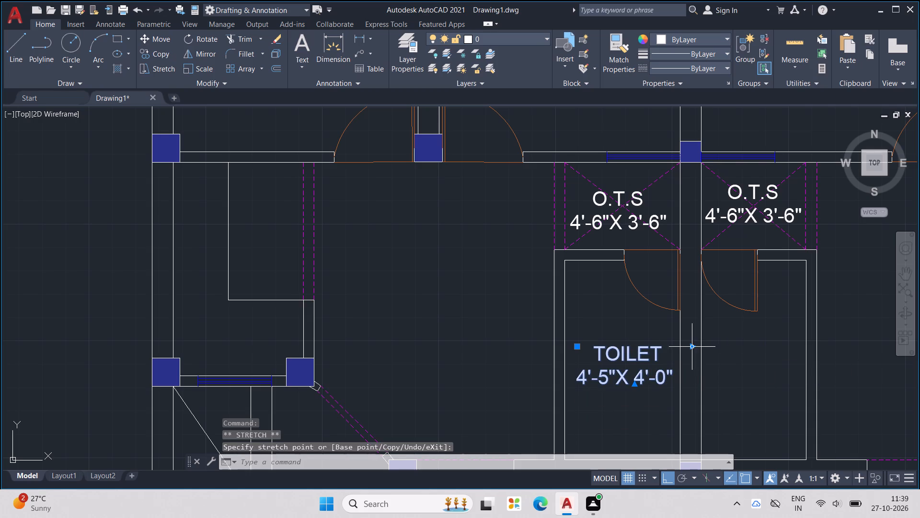
pyautogui.moveTo(693, 347); pyautogui.dragTo(676, 348)
pyautogui.click(676, 348)
pyautogui.press('Escape')
pyautogui.press('Escape')
pyautogui.press('Escape')
# Change the copied TOILET label's size line to 4'-6"X 7'-2".
pyautogui.scroll(1, 634, 389)
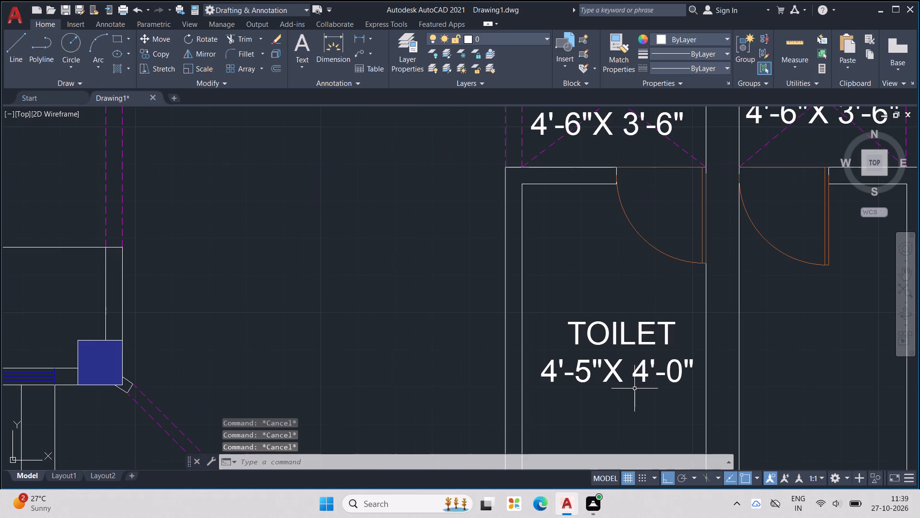
pyautogui.doubleClick(609, 360)
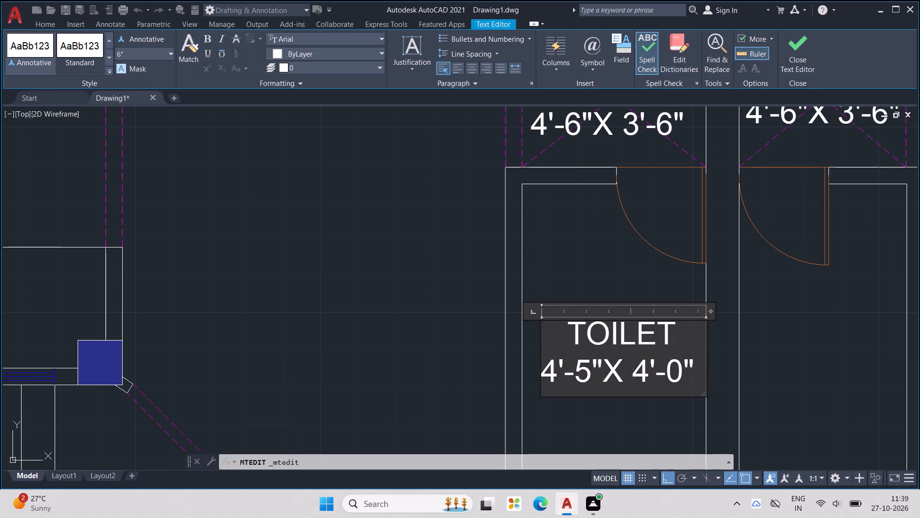
pyautogui.click(586, 369)
pyautogui.press('BackSpace')
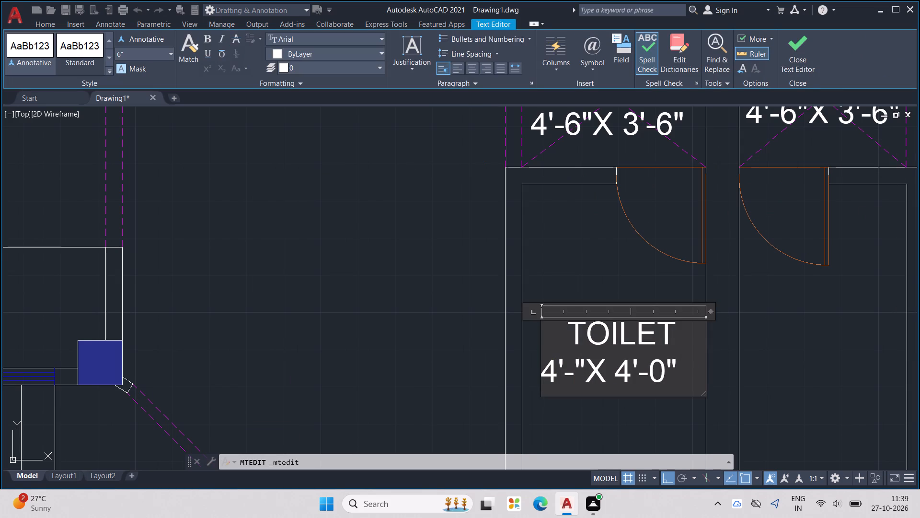
pyautogui.press('6')
pyautogui.press('Right')
pyautogui.press('Right')
pyautogui.press('Right')
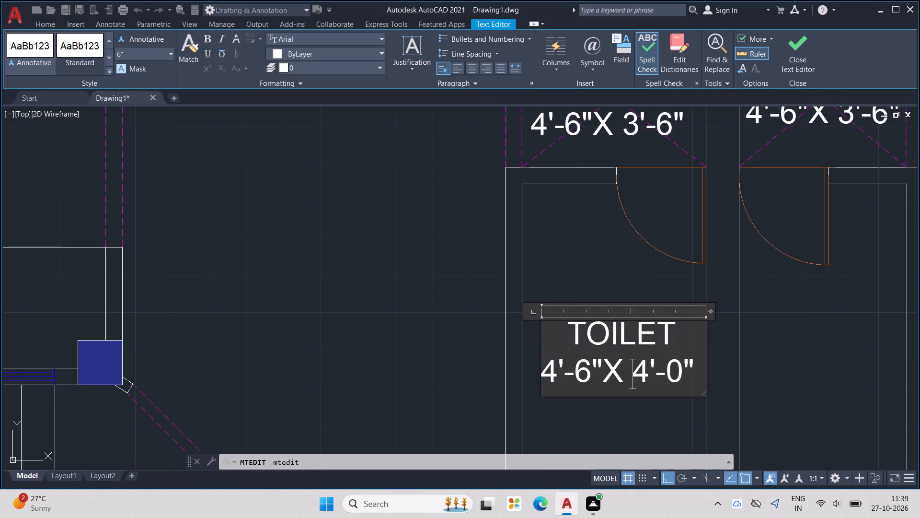
pyautogui.press('Right')
pyautogui.press('BackSpace')
pyautogui.press('7')
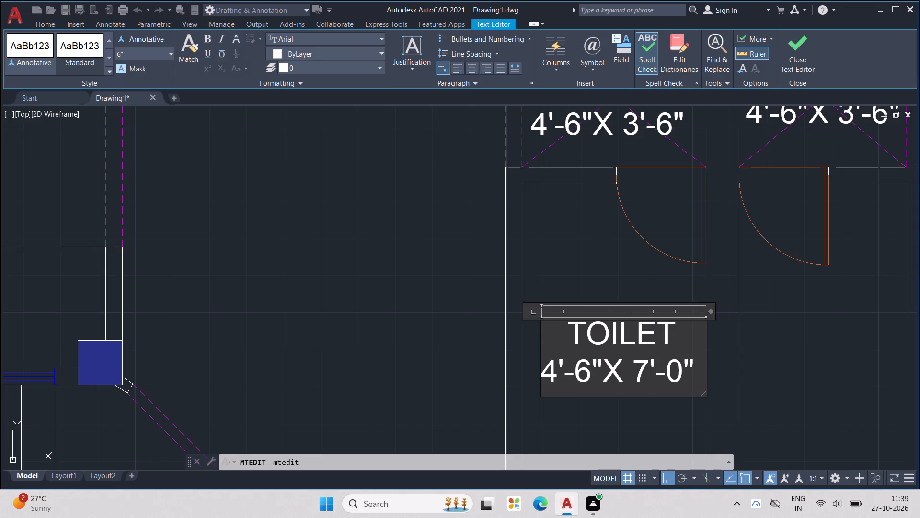
pyautogui.press('Right')
pyautogui.press('Right')
pyautogui.press('Right')
pyautogui.press('BackSpace')
pyautogui.press('2')
pyautogui.click(595, 282)
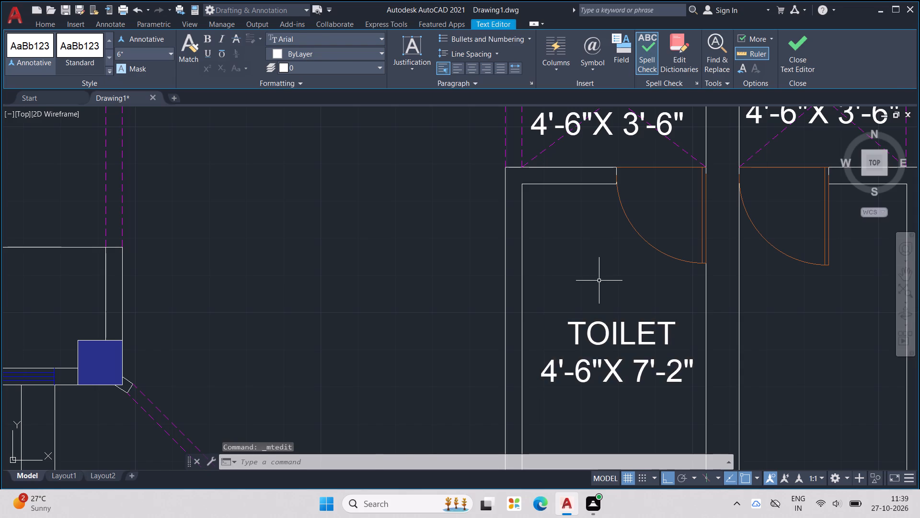
# Copy the 4'-6"X 7'-2" TOILET label into the mirrored toilet on the other side of the centre wall.
pyautogui.scroll(-1, 599, 281)
pyautogui.click(617, 322)
pyautogui.click(604, 336)
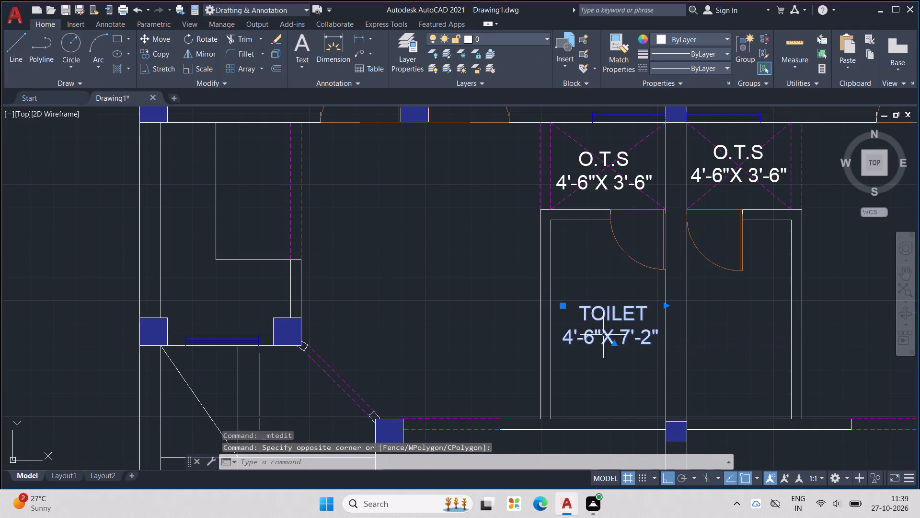
pyautogui.hotkey('ctrl', 'c')
pyautogui.hotkey('ctrl', 'v')
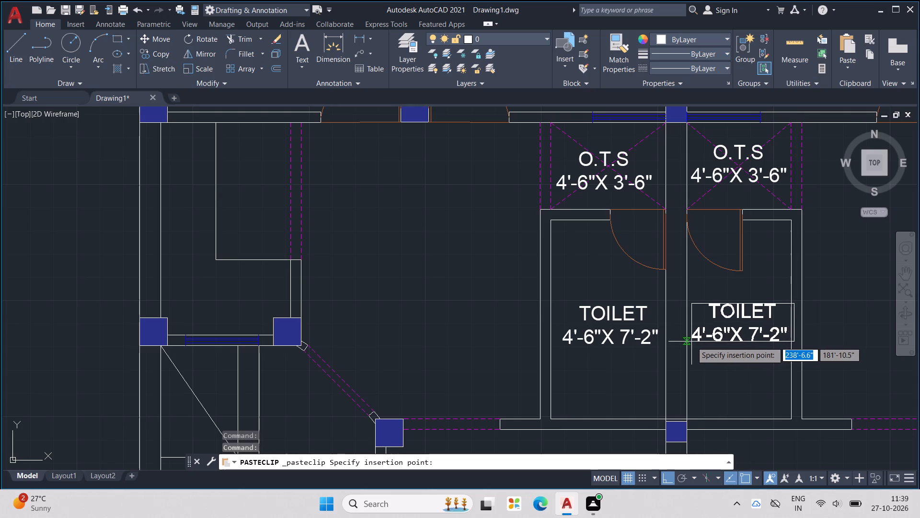
pyautogui.moveTo(691, 341); pyautogui.dragTo(599, 340, button='middle')
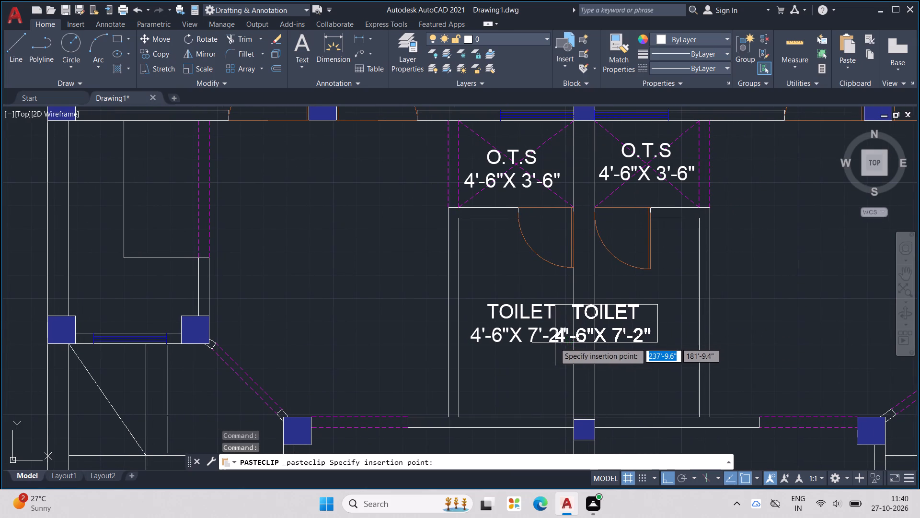
pyautogui.click(597, 341)
pyautogui.scroll(-3, 619, 335)
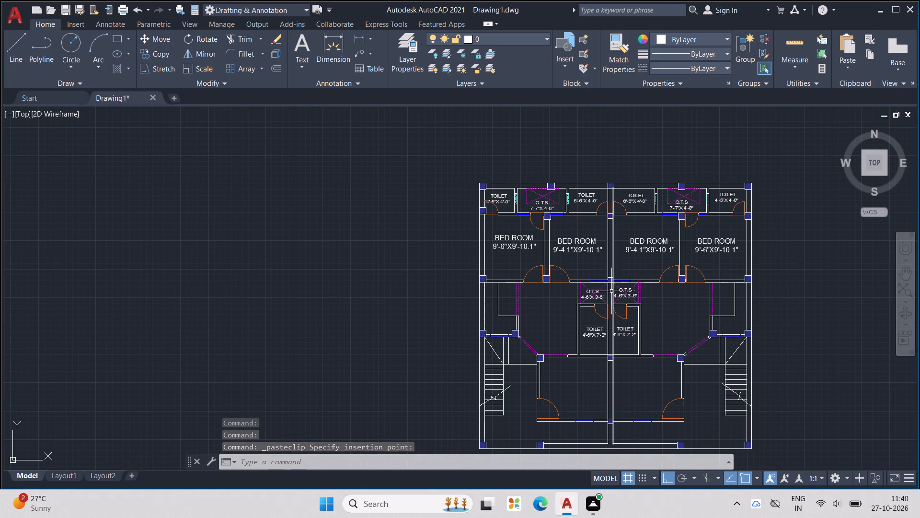
pyautogui.press('Escape')
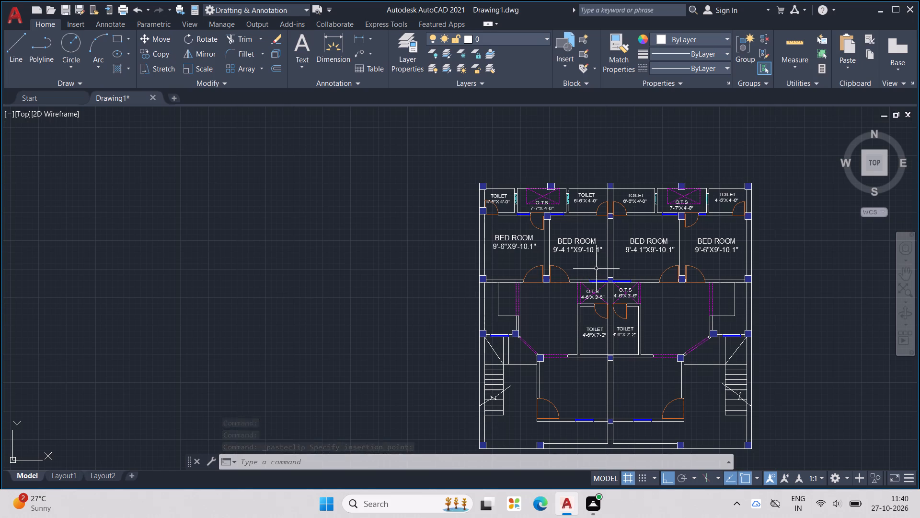
pyautogui.press('Escape')
pyautogui.press('Escape')
# Copy the second bedroom's BED ROOM label into the open space between the left toilet and the left-hand counter area.
pyautogui.click(591, 247)
pyautogui.hotkey('ctrl', 'c')
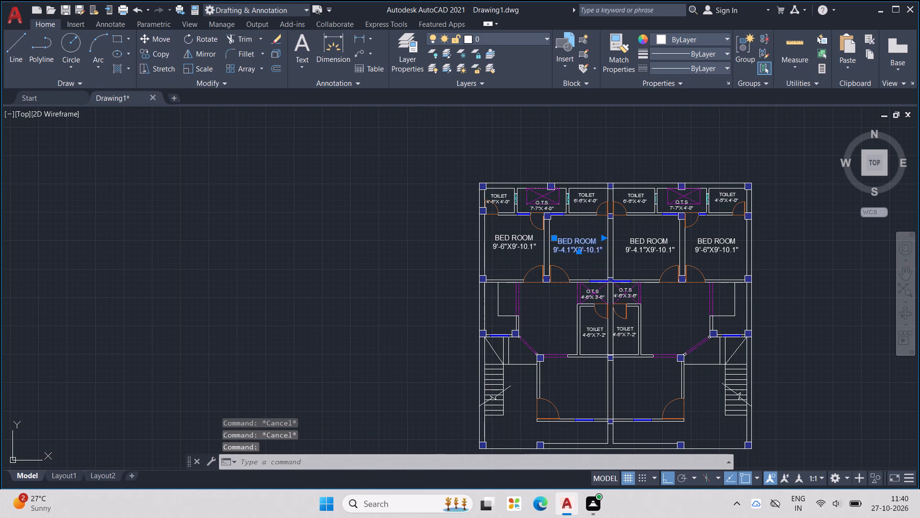
pyautogui.hotkey('ctrl', 'v')
pyautogui.scroll(2, 527, 333)
pyautogui.click(517, 313)
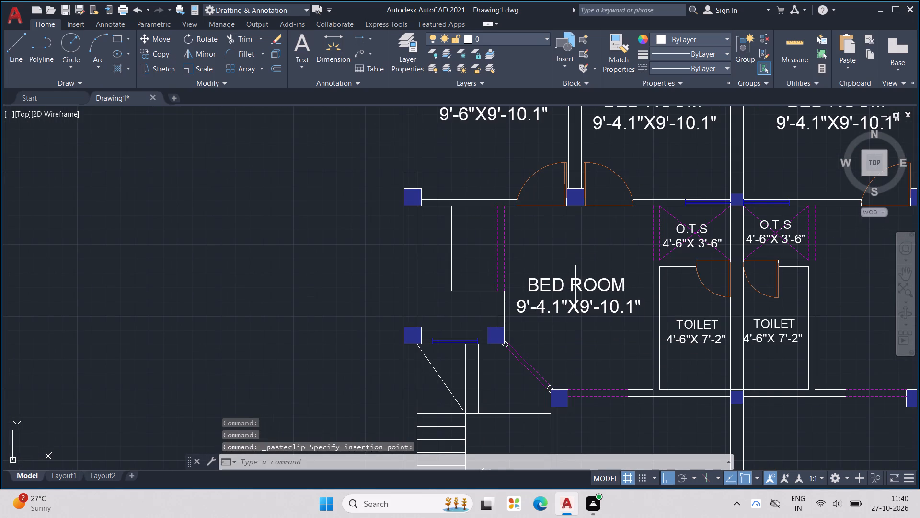
# Replace the BED ROOM line of the copied label beside the left toilet with DINING and LOBBY on separate lines.
pyautogui.doubleClick(575, 288)
pyautogui.doubleClick(577, 286)
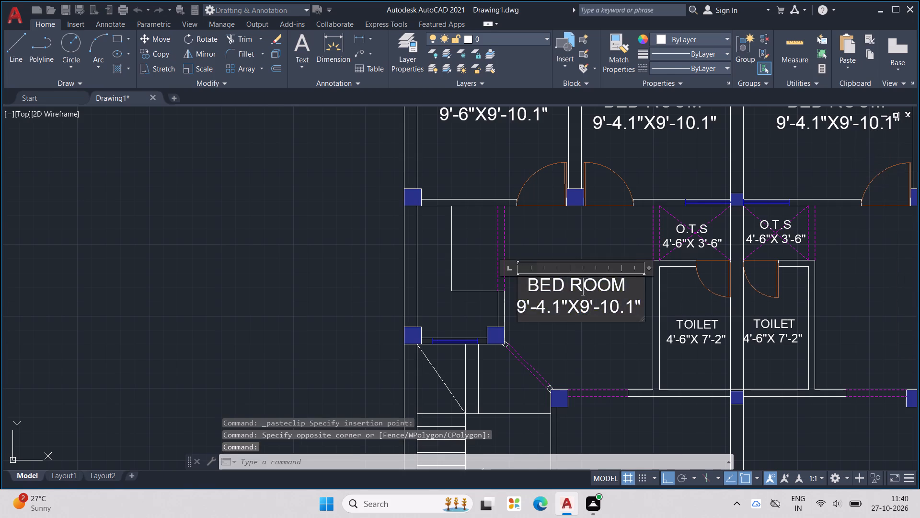
pyautogui.scroll(2, 631, 282)
pyautogui.moveTo(637, 281); pyautogui.dragTo(415, 275)
pyautogui.write('DINI')
pyautogui.write('NG')
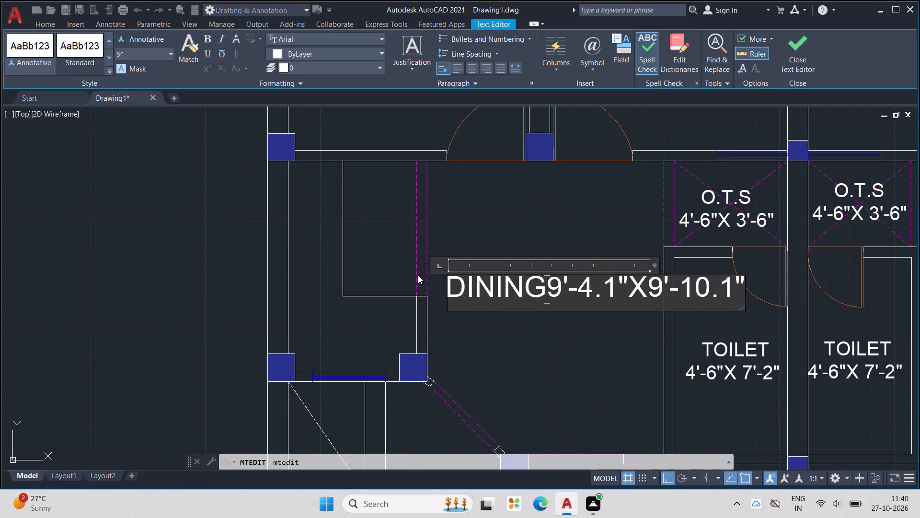
pyautogui.press('space')
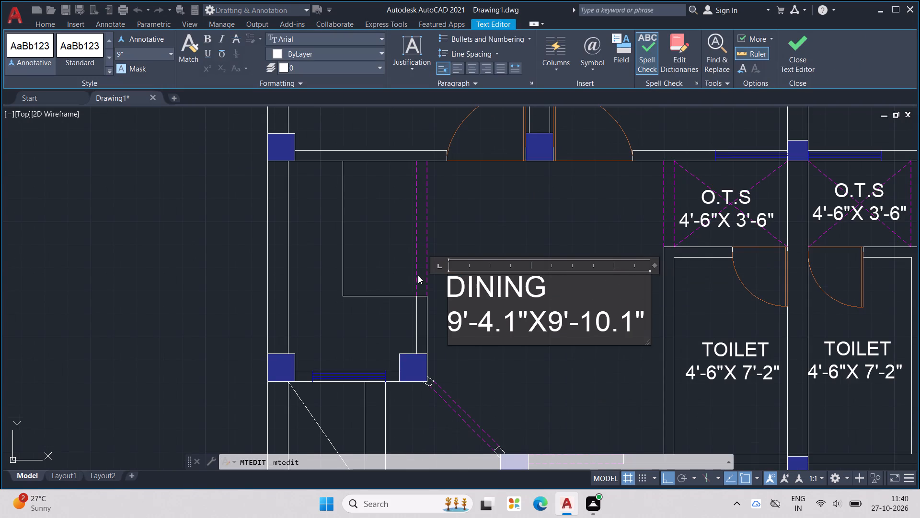
pyautogui.write('LOBBT')
pyautogui.press('BackSpace')
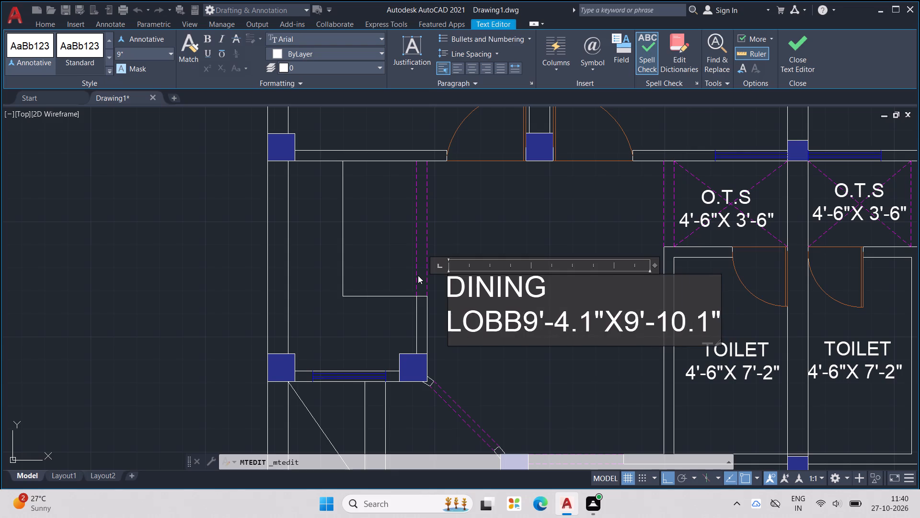
pyautogui.press('y')
pyautogui.press('Return')
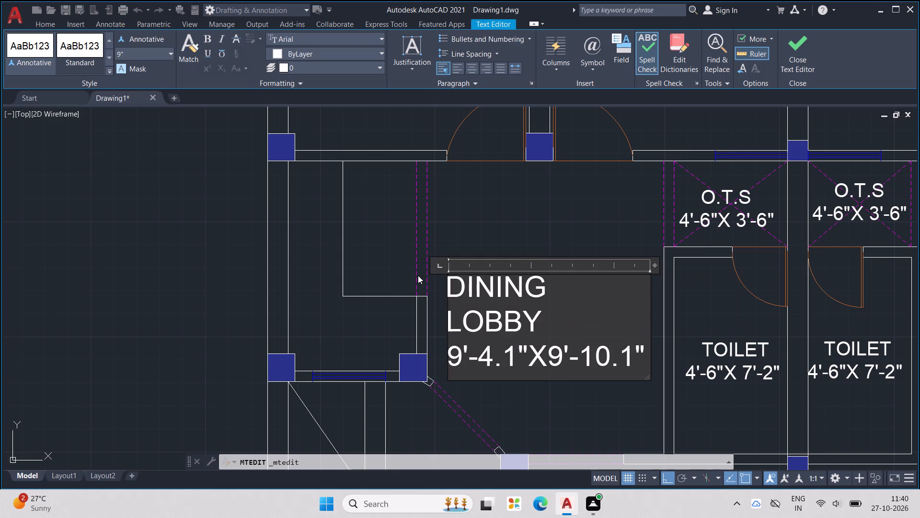
# Indent the DINING line with leading spaces so it sits roughly centred above the size line.
pyautogui.click(448, 315)
pyautogui.press('space')
pyautogui.press('space')
pyautogui.press('space')
pyautogui.press('space')
pyautogui.press('space')
pyautogui.press('space')
pyautogui.click(451, 289)
pyautogui.press('space')
pyautogui.press('space')
pyautogui.press('space')
pyautogui.press('space')
pyautogui.press('space')
pyautogui.click(446, 313)
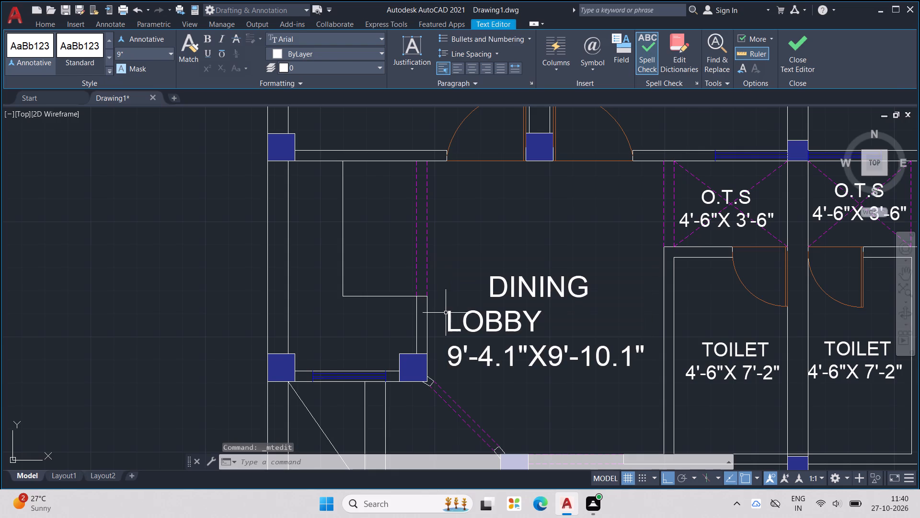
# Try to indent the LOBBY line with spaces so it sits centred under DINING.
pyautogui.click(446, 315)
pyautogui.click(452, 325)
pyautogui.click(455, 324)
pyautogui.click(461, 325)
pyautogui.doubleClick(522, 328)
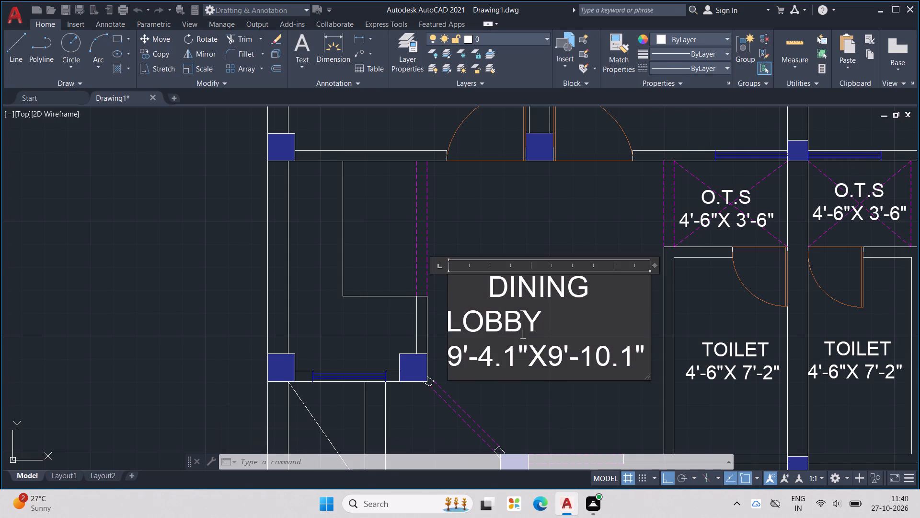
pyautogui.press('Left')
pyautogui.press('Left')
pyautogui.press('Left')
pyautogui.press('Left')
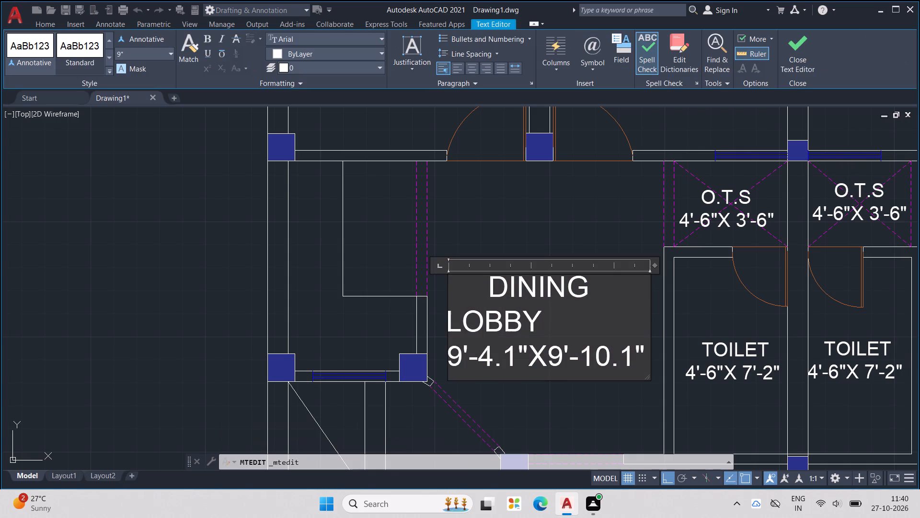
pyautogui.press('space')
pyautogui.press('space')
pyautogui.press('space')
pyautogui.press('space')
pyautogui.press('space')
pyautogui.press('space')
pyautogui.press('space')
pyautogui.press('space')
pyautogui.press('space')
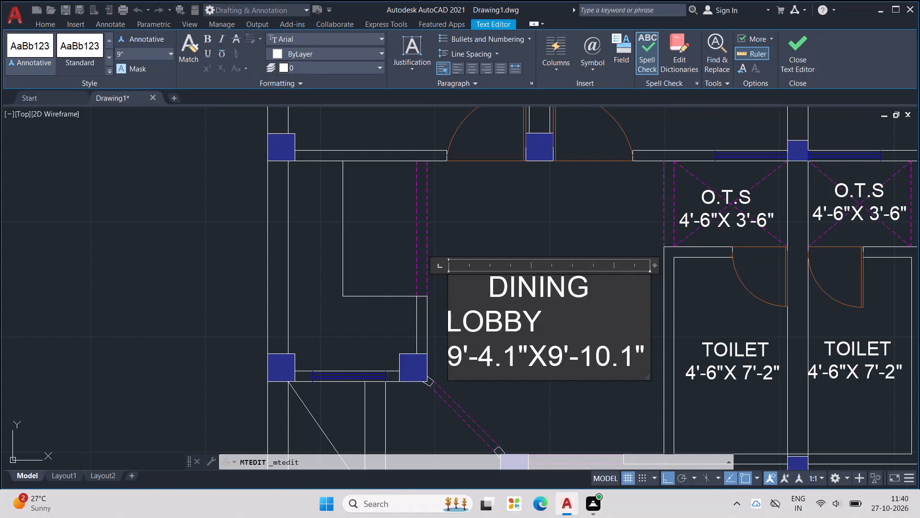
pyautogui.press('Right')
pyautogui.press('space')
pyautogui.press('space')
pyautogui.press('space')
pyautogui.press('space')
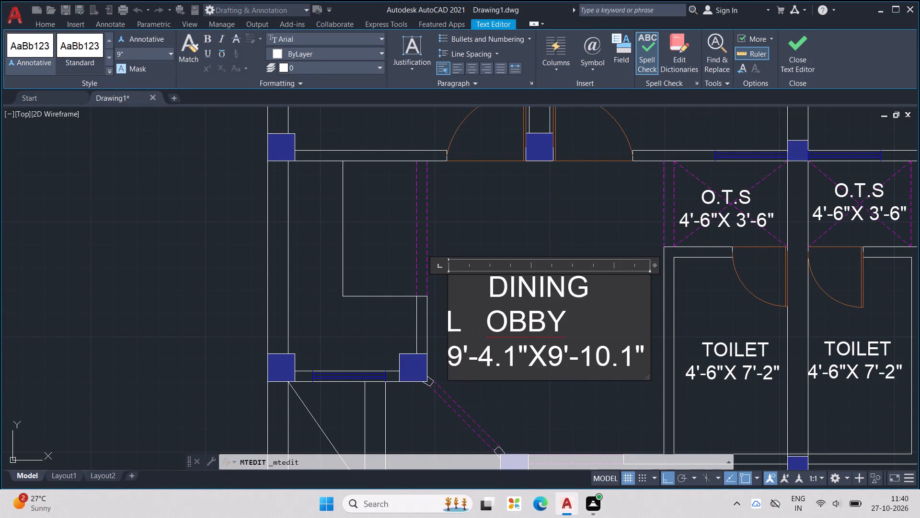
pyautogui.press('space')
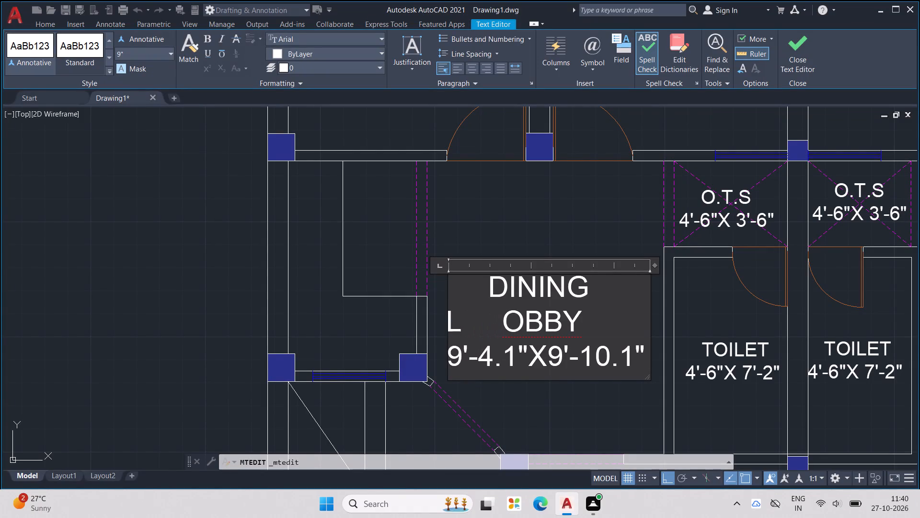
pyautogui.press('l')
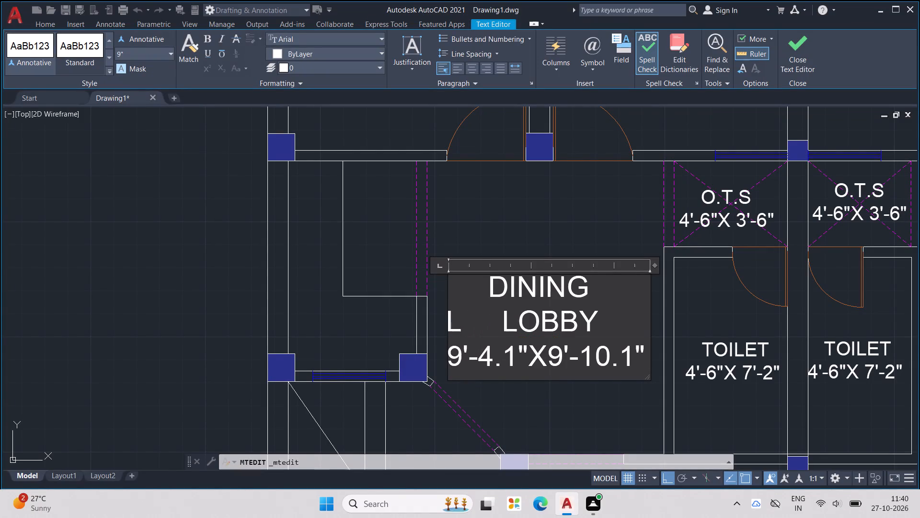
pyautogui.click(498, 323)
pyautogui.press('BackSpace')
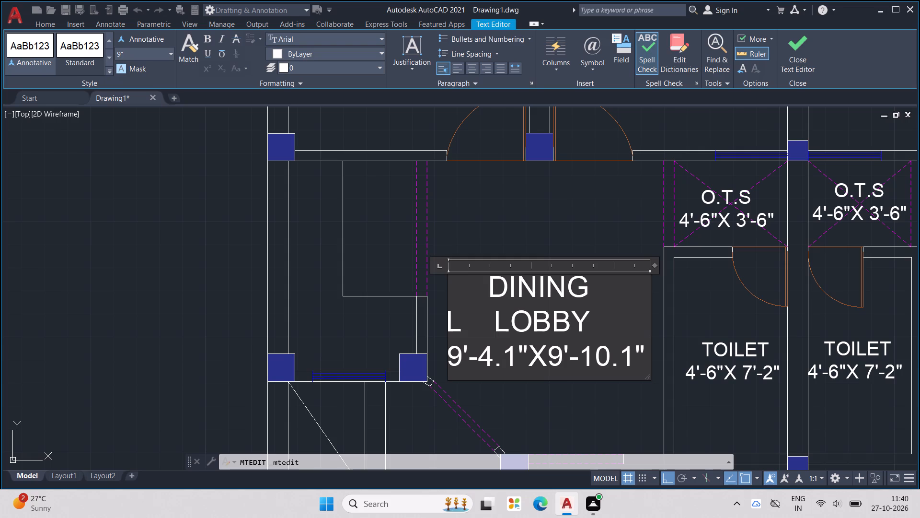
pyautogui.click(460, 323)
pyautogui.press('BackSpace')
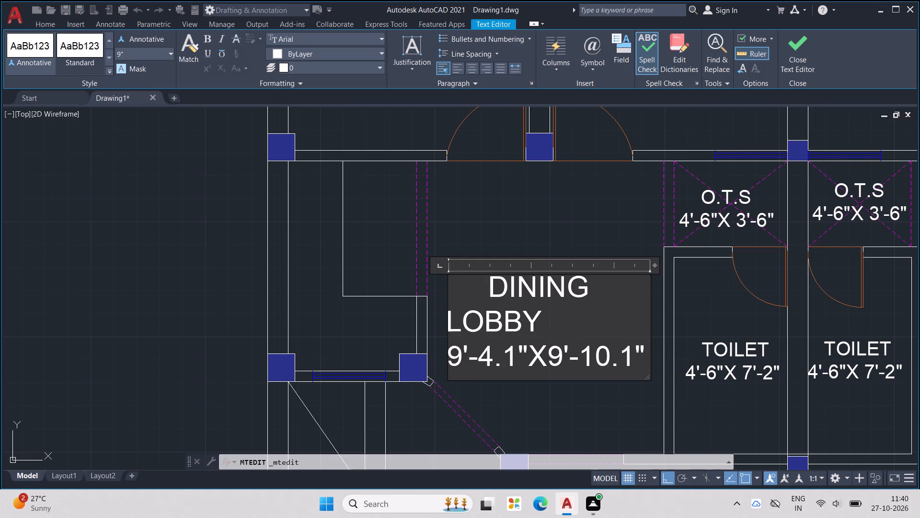
# Change the DINING LOBBY label's size line to 9'-4"X11'-0".
pyautogui.scroll(1, 586, 375)
pyautogui.click(480, 349)
pyautogui.press('BackSpace')
pyautogui.press('BackSpace')
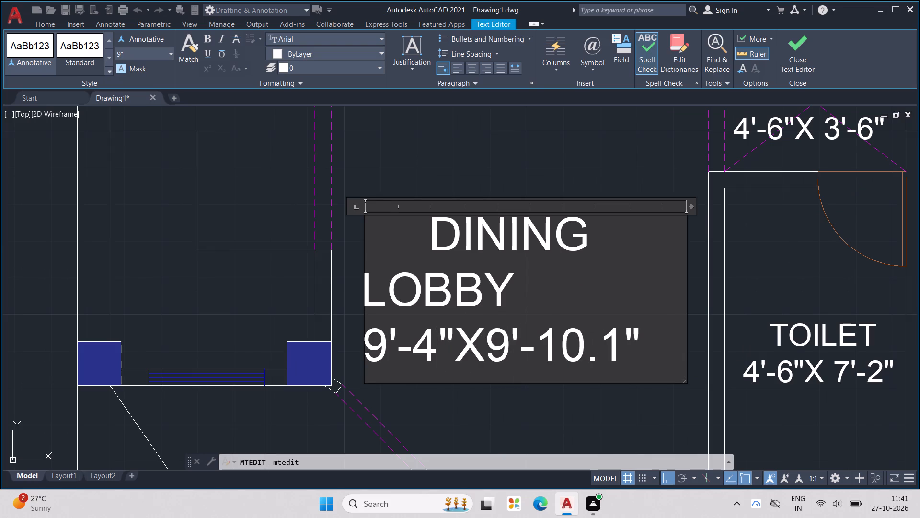
pyautogui.click(516, 348)
pyautogui.press('Left')
pyautogui.press('BackSpace')
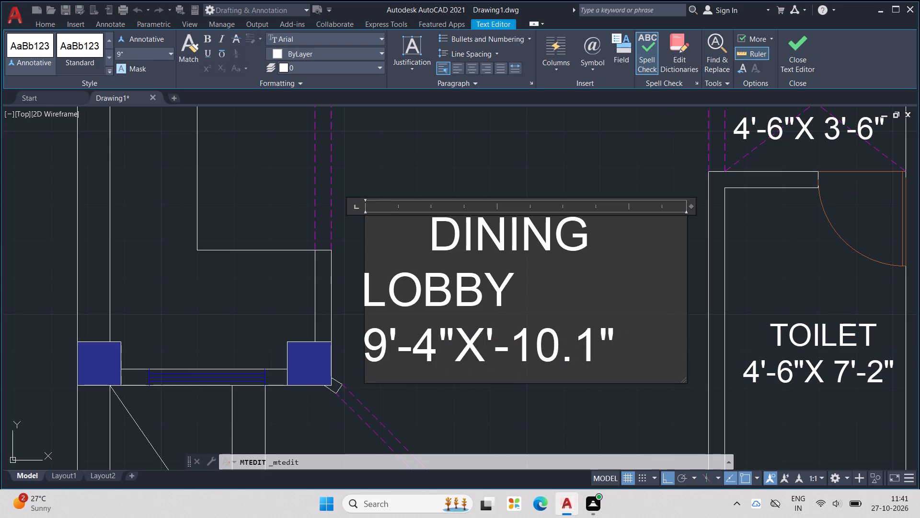
pyautogui.write('11')
pyautogui.press('Right')
pyautogui.press('Right')
pyautogui.press('Right')
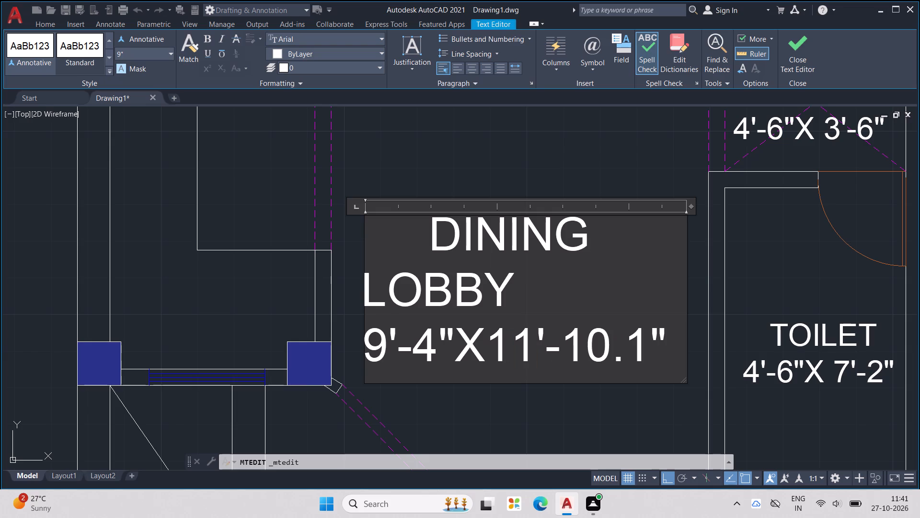
pyautogui.press('BackSpace')
pyautogui.press('Right')
pyautogui.press('Right')
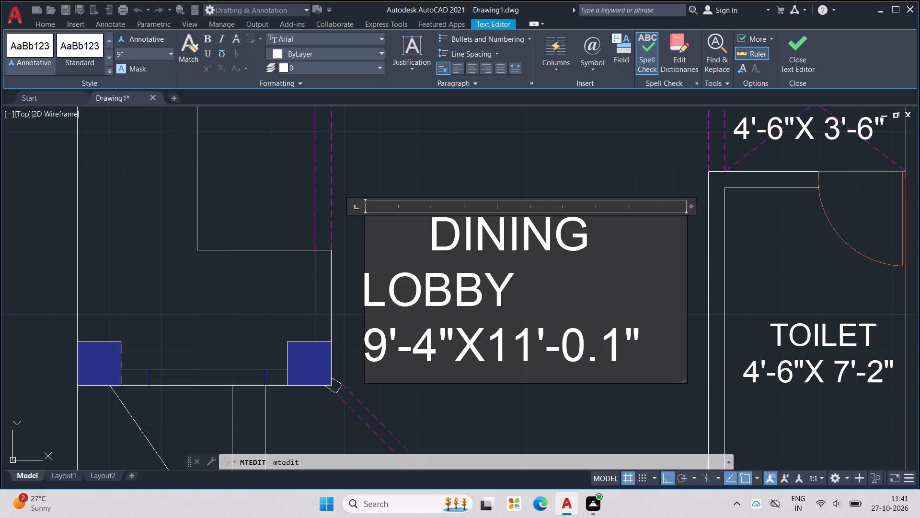
pyautogui.press('BackSpace')
pyautogui.press('Right')
pyautogui.press('BackSpace')
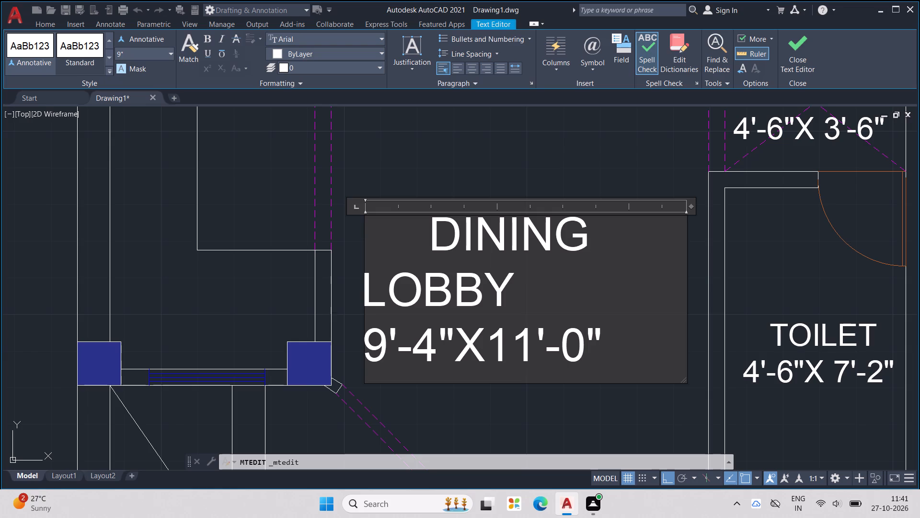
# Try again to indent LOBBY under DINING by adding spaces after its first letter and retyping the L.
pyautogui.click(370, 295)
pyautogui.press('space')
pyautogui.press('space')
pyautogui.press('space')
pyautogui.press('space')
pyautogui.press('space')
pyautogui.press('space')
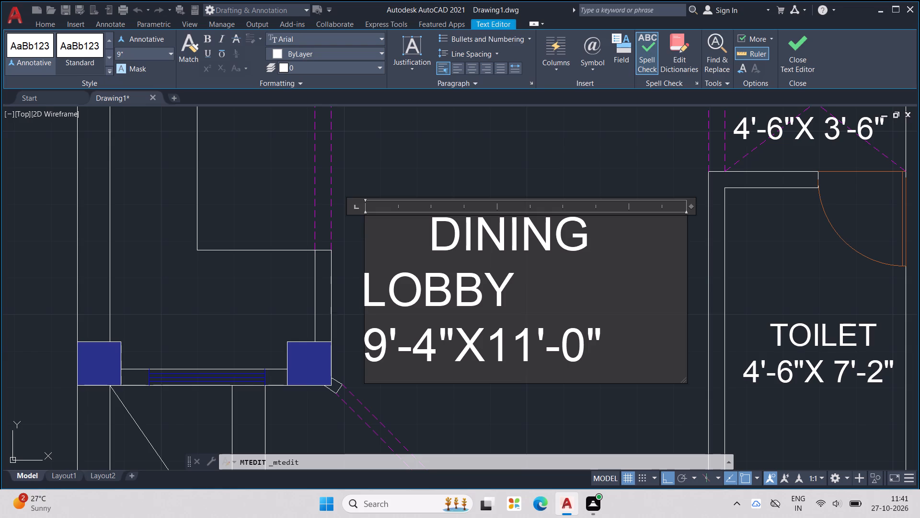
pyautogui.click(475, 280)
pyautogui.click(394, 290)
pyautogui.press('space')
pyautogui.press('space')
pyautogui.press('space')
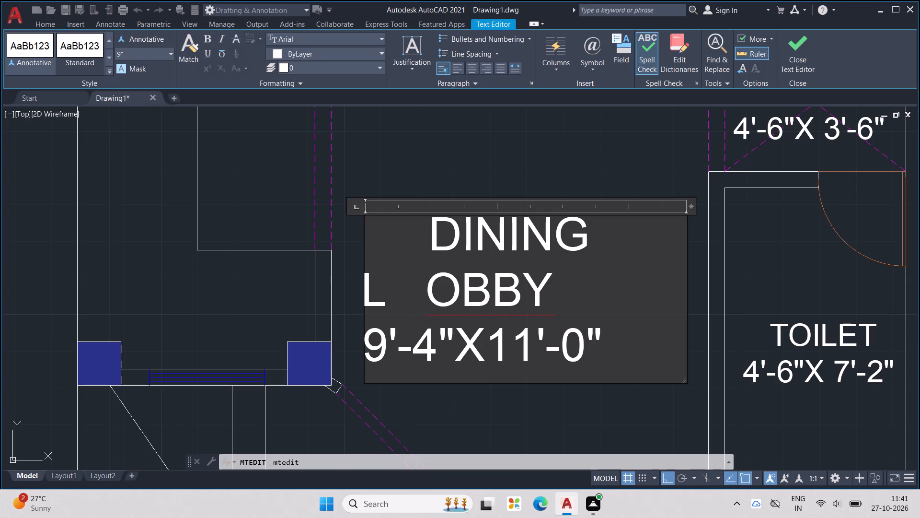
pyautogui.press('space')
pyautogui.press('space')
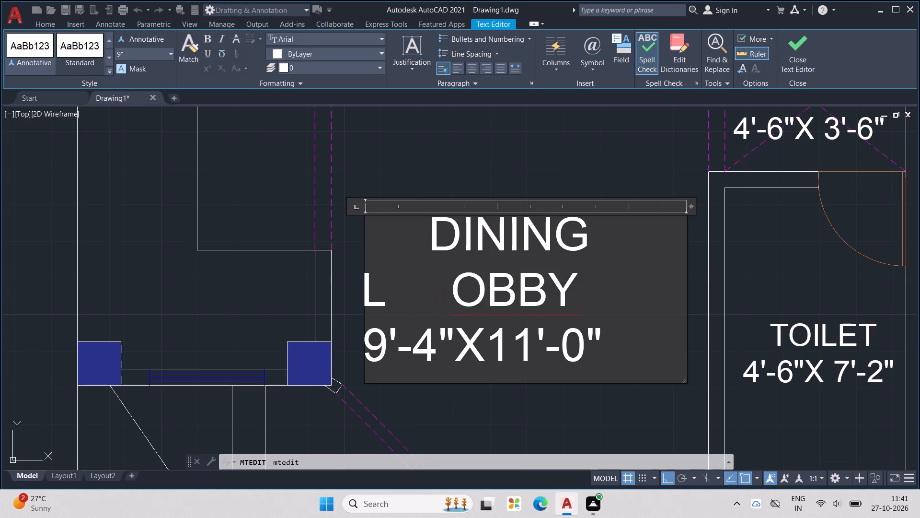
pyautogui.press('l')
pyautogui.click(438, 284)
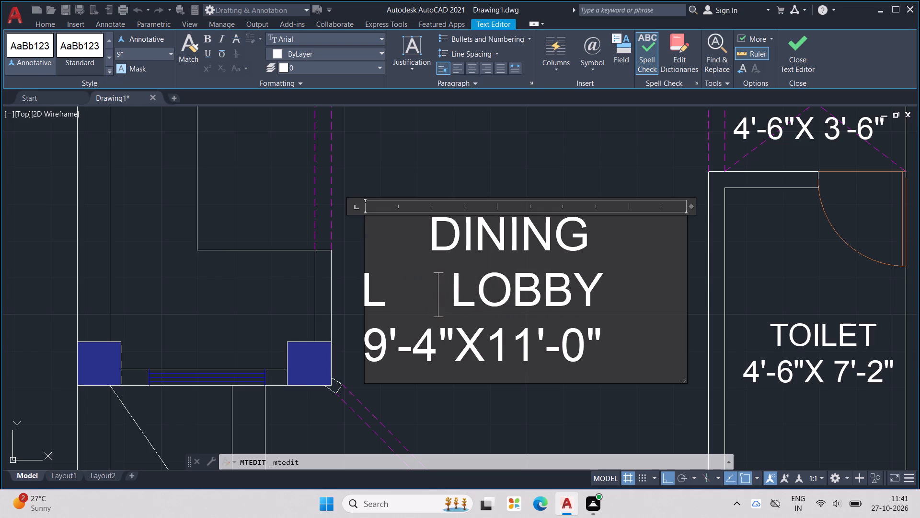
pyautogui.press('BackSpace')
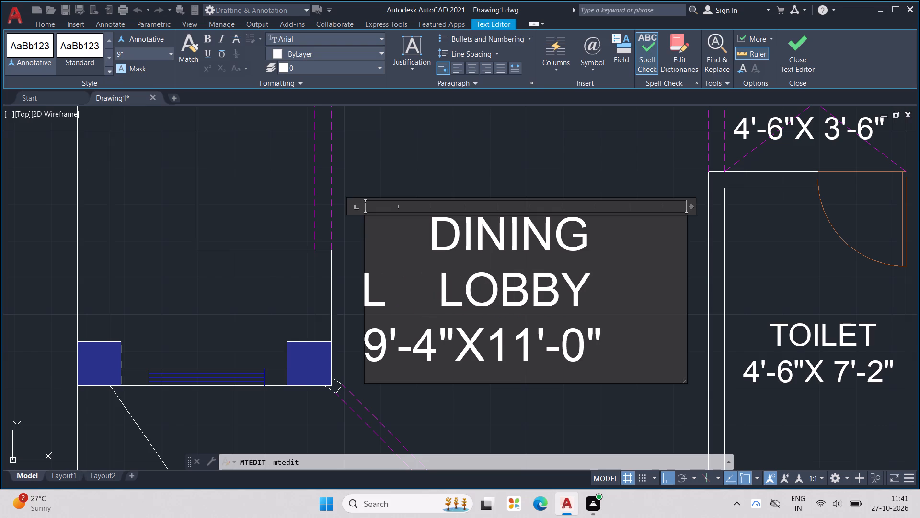
# Indent the 9'-4"X11'-0" size line with three leading spaces so it sits centred under DINING.
pyautogui.click(374, 346)
pyautogui.press('space')
pyautogui.press('space')
pyautogui.press('space')
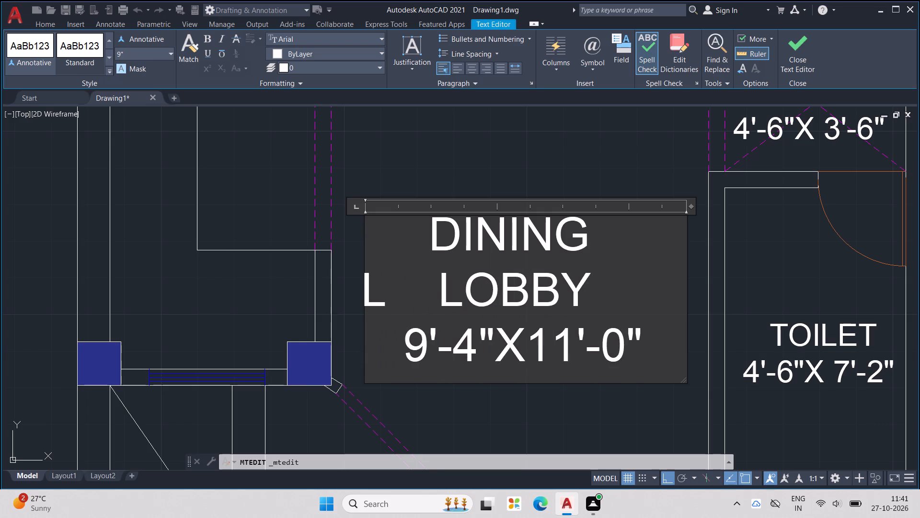
pyautogui.press('space')
pyautogui.press('BackSpace')
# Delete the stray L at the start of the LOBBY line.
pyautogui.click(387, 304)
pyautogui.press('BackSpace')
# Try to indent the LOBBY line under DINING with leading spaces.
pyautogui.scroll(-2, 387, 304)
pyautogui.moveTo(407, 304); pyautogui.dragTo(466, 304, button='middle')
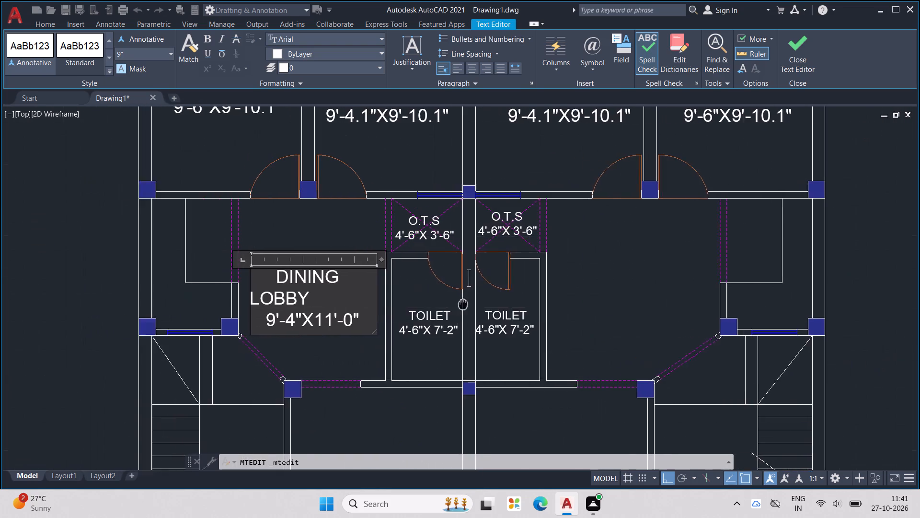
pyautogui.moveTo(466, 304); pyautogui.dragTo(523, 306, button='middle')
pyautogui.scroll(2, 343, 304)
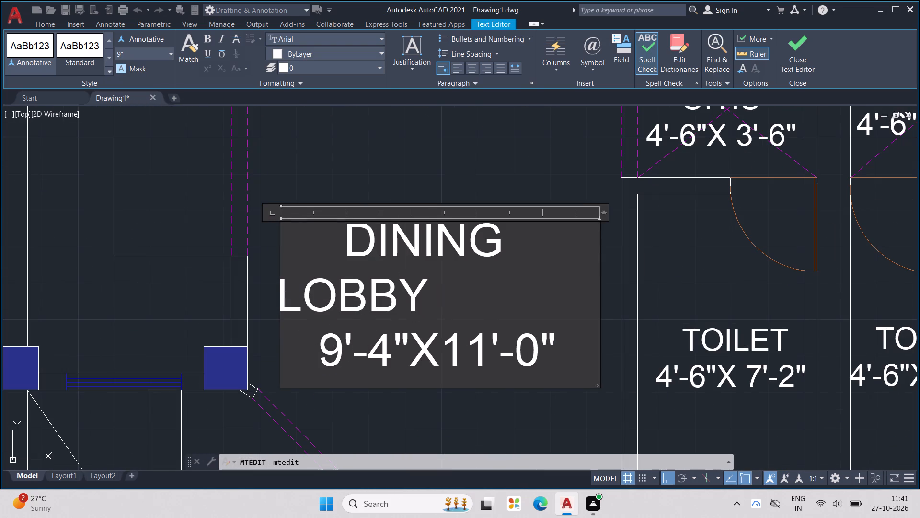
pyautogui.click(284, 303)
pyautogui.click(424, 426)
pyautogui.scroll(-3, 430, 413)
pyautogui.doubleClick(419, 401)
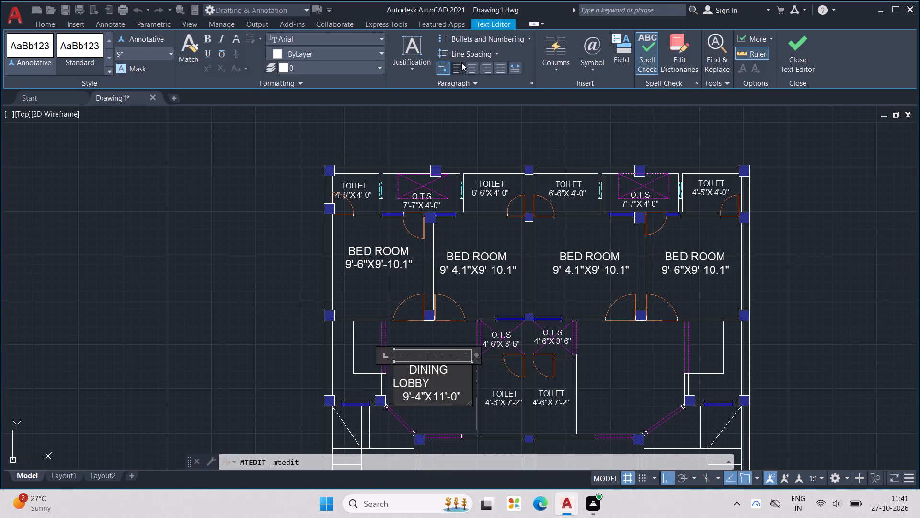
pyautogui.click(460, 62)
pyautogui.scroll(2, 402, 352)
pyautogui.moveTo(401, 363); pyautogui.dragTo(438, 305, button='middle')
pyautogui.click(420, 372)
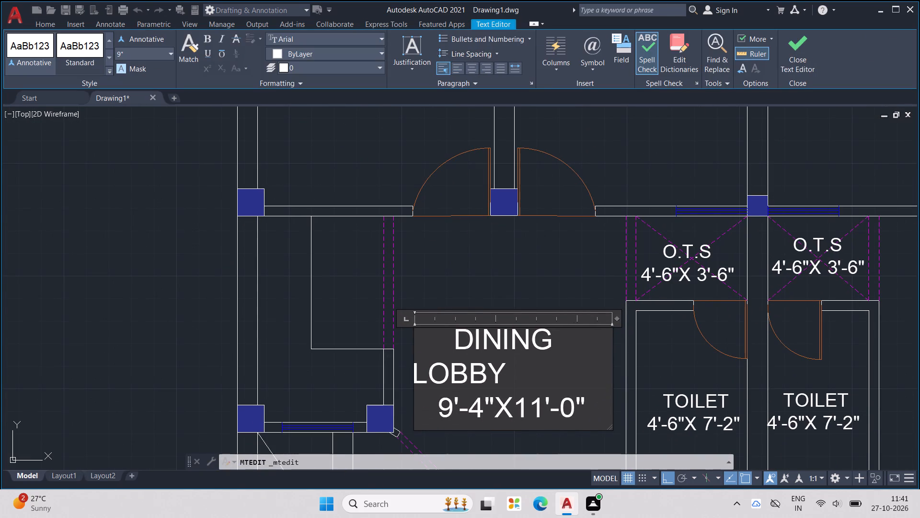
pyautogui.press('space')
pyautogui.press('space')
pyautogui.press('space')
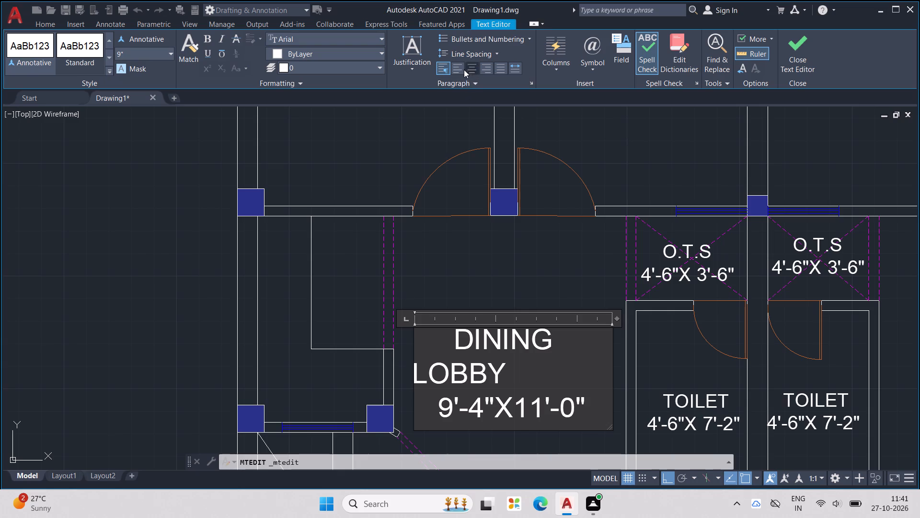
# Centre-align the lines of the DINING LOBBY label.
pyautogui.click(460, 68)
pyautogui.press('space')
pyautogui.press('space')
pyautogui.click(470, 66)
pyautogui.press('space')
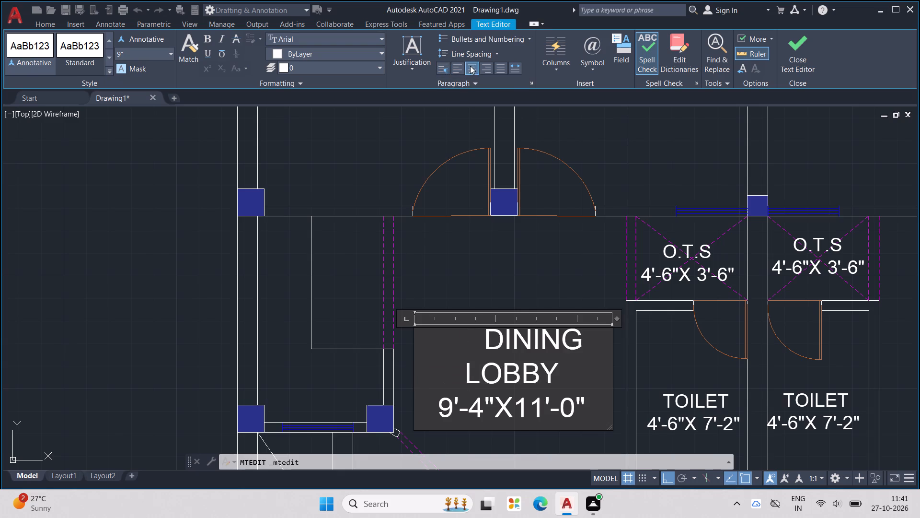
pyautogui.press('space')
pyautogui.press('space')
pyautogui.press('space')
# Remove the leading spaces before DINING so it sits centred above LOBBY, and finish editing the label.
pyautogui.click(484, 337)
pyautogui.press('BackSpace')
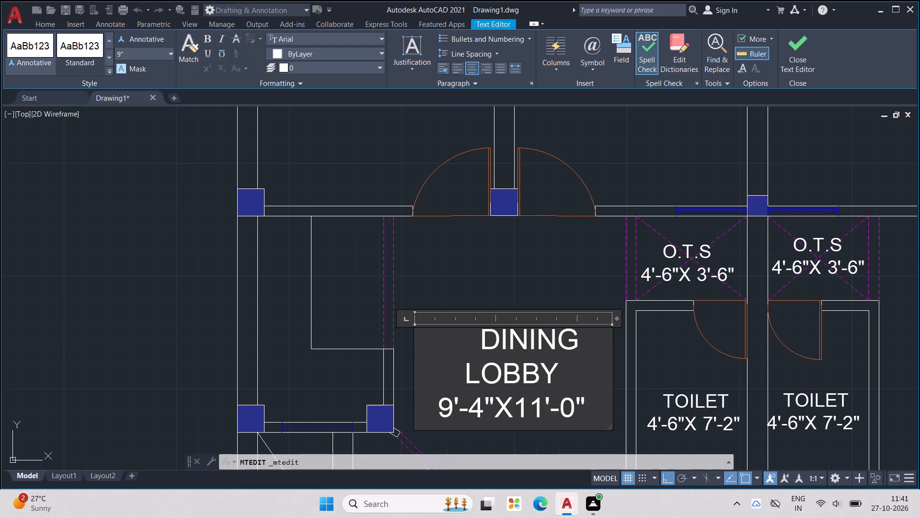
pyautogui.press('BackSpace')
pyautogui.press('BackSpace')
pyautogui.press('BackSpace')
pyautogui.press('BackSpace')
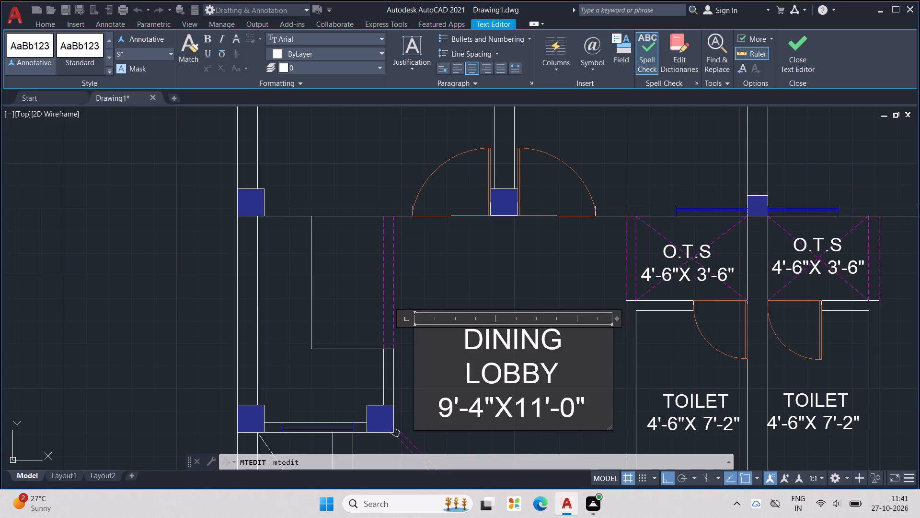
pyautogui.click(504, 288)
pyautogui.scroll(-2, 515, 306)
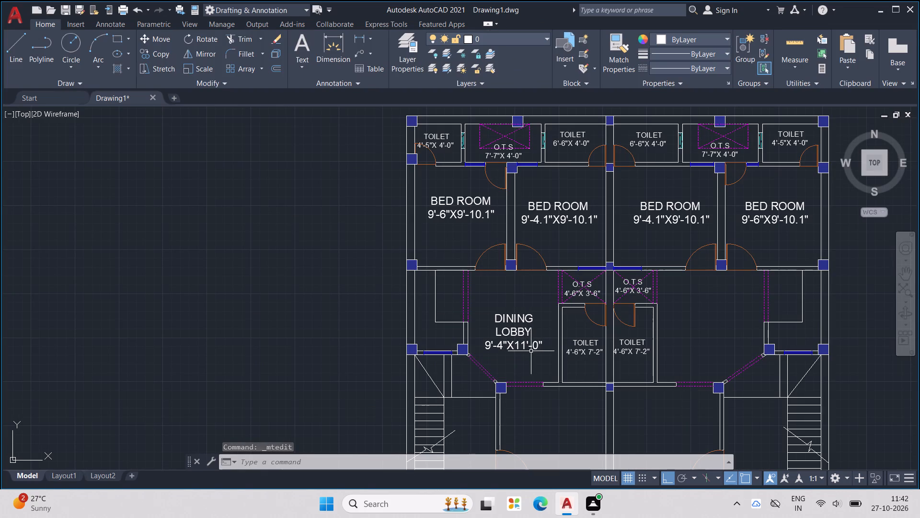
pyautogui.click(529, 352)
pyautogui.press('Escape')
# Copy the DINING LOBBY 9'-4"X11'-0" label into the lobby of the mirrored unit.
pyautogui.click(518, 331)
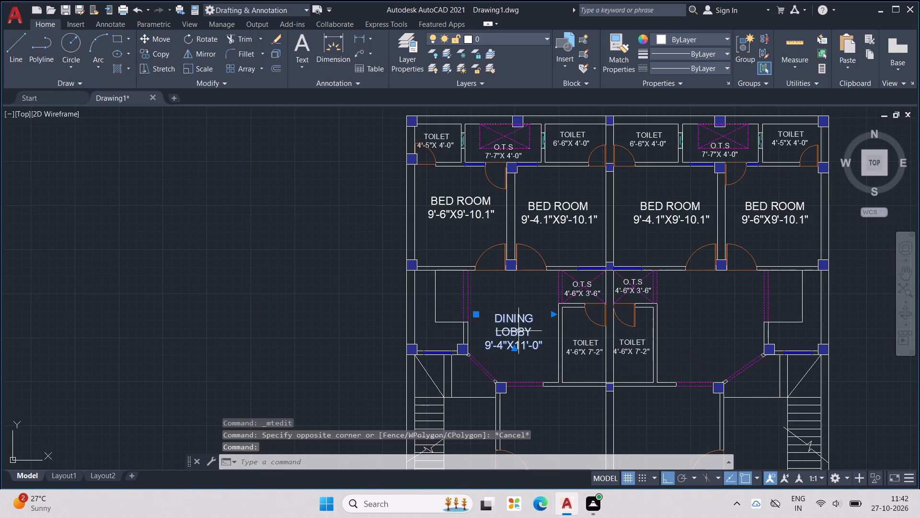
pyautogui.hotkey('ctrl', 'c')
pyautogui.hotkey('ctrl', 'v')
pyautogui.moveTo(548, 350); pyautogui.dragTo(422, 346, button='middle')
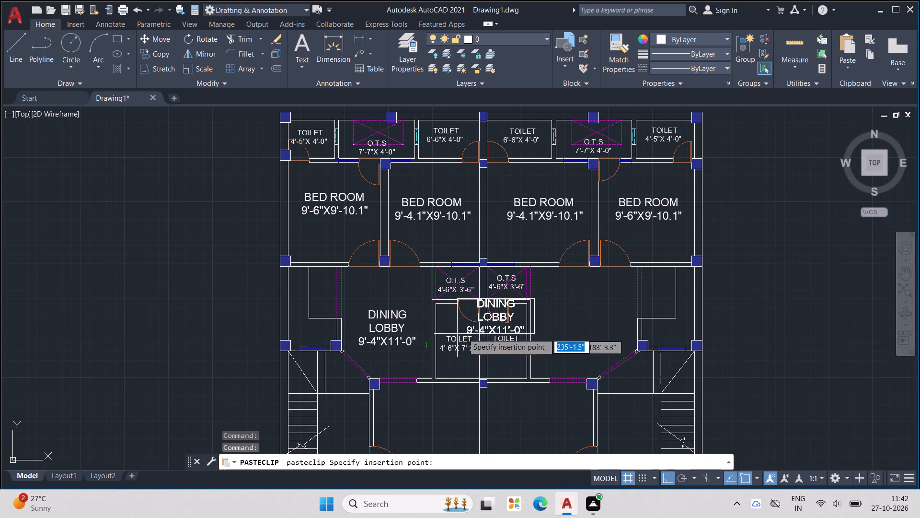
pyautogui.click(545, 337)
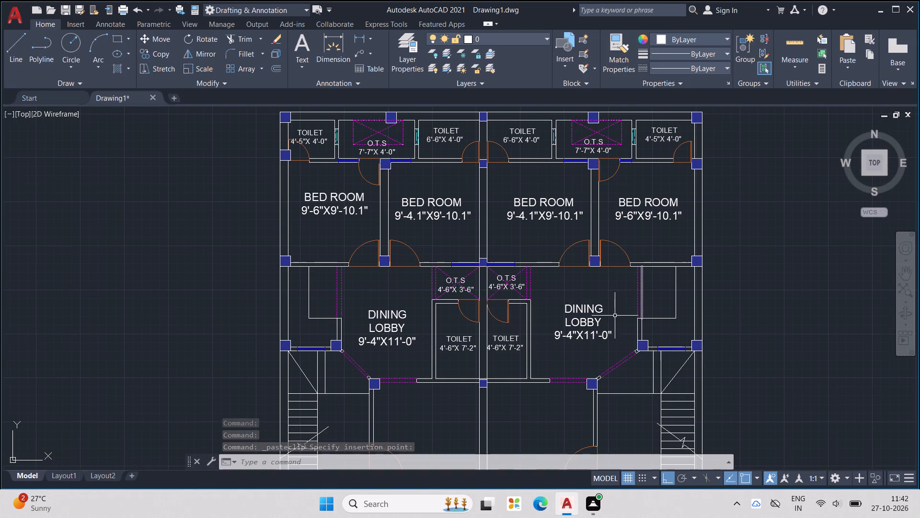
# Copy the TOILET 4'-6"X 7'-2" label into the unlabelled kitchen space beside the original unit's dining lobby.
pyautogui.click(466, 340)
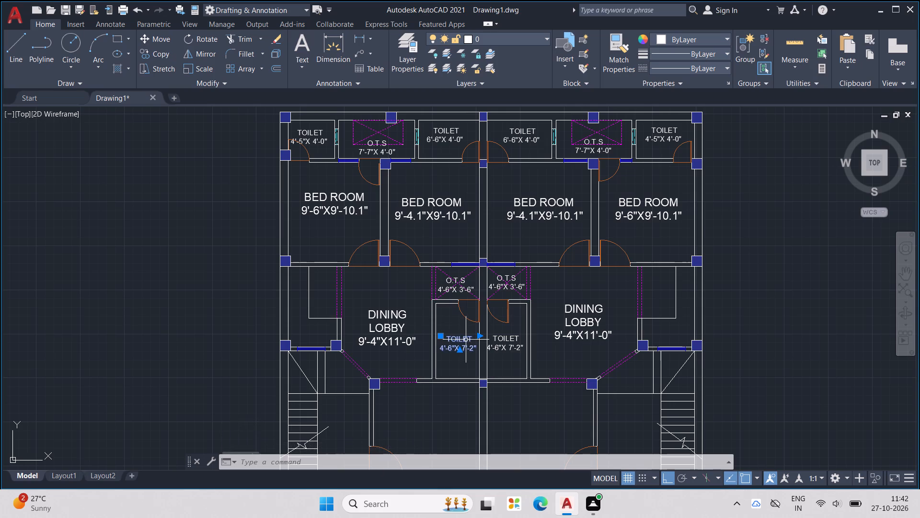
pyautogui.hotkey('ctrl', 'c')
pyautogui.hotkey('ctrl', 'v')
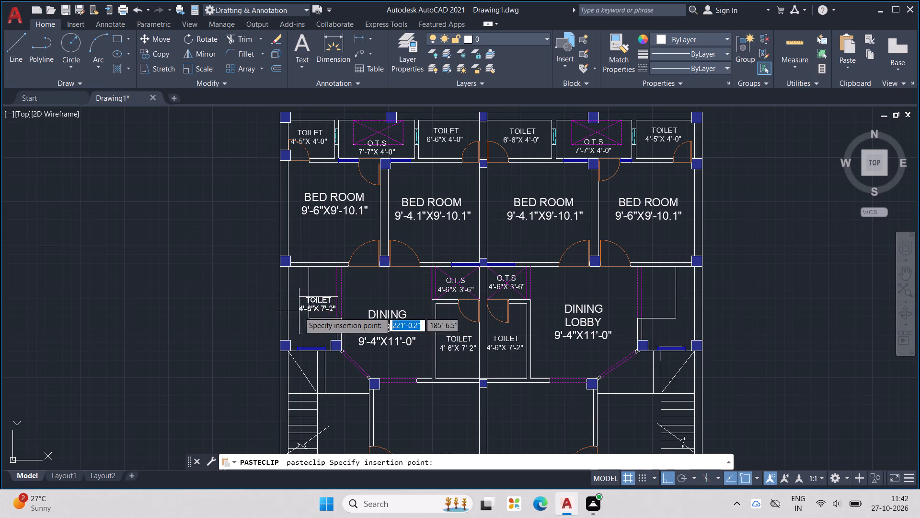
pyautogui.scroll(2, 290, 306)
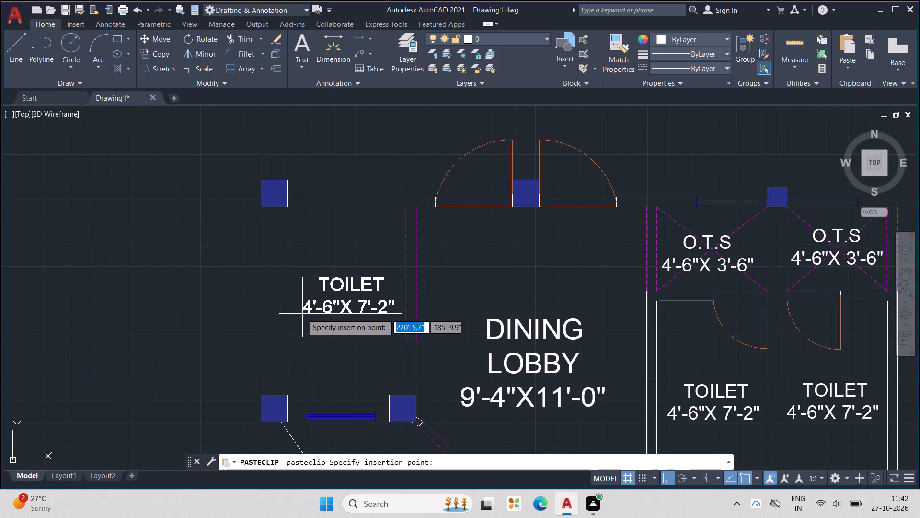
pyautogui.click(300, 317)
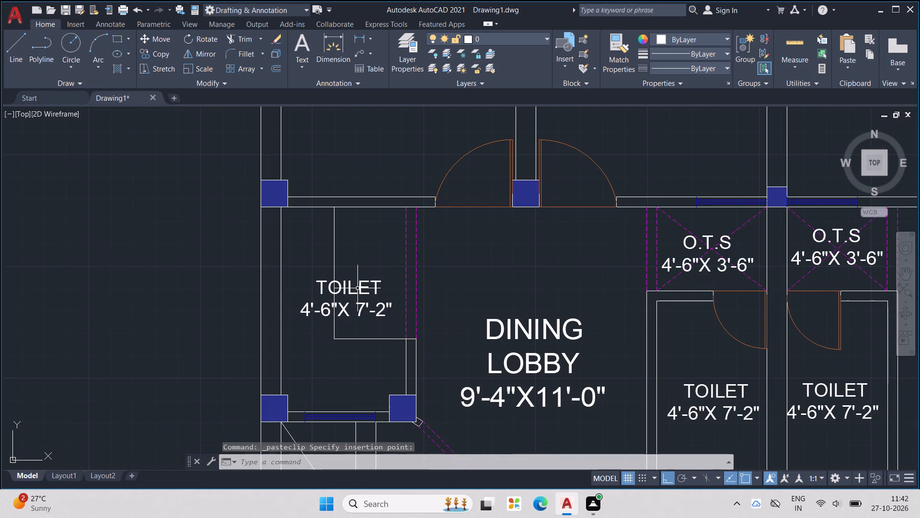
# Replace the name TOILET in the copied label with KITCHEN.
pyautogui.doubleClick(357, 288)
pyautogui.scroll(2, 374, 292)
pyautogui.doubleClick(381, 290)
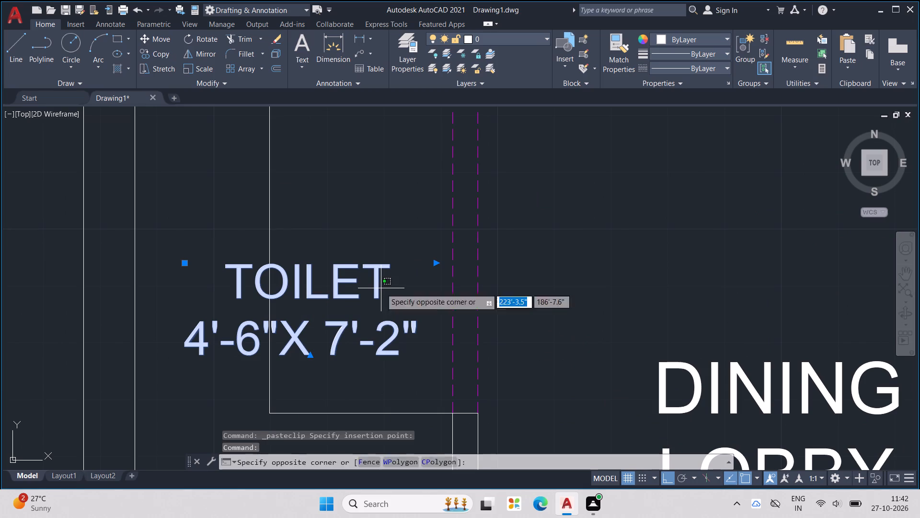
pyautogui.doubleClick(375, 287)
pyautogui.moveTo(379, 290); pyautogui.dragTo(468, 275, button='middle')
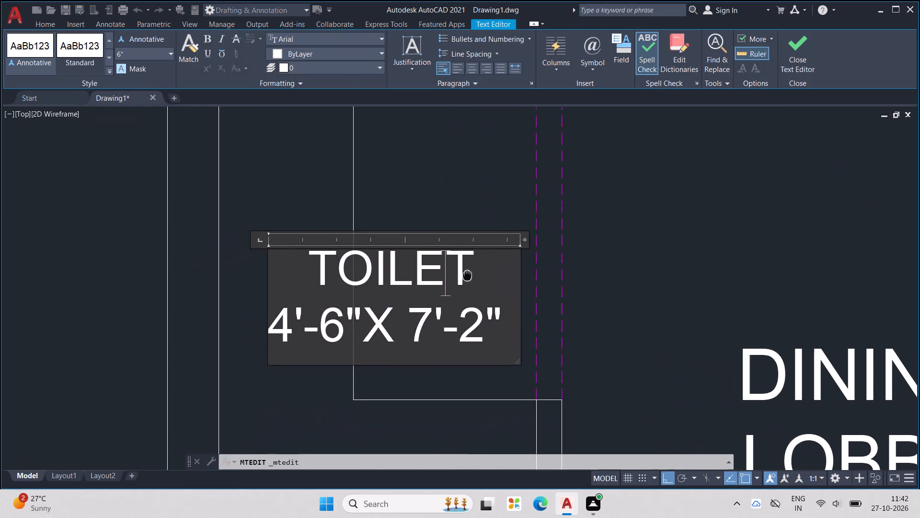
pyautogui.moveTo(468, 275); pyautogui.dragTo(470, 274, button='middle')
pyautogui.moveTo(480, 275); pyautogui.dragTo(303, 285)
pyautogui.write('KITCHEN')
# Change the KITCHEN label's size line to 4'-8"X 8'-0" and finish editing.
pyautogui.press('Down')
pyautogui.press('Left')
pyautogui.press('Left')
pyautogui.press('Left')
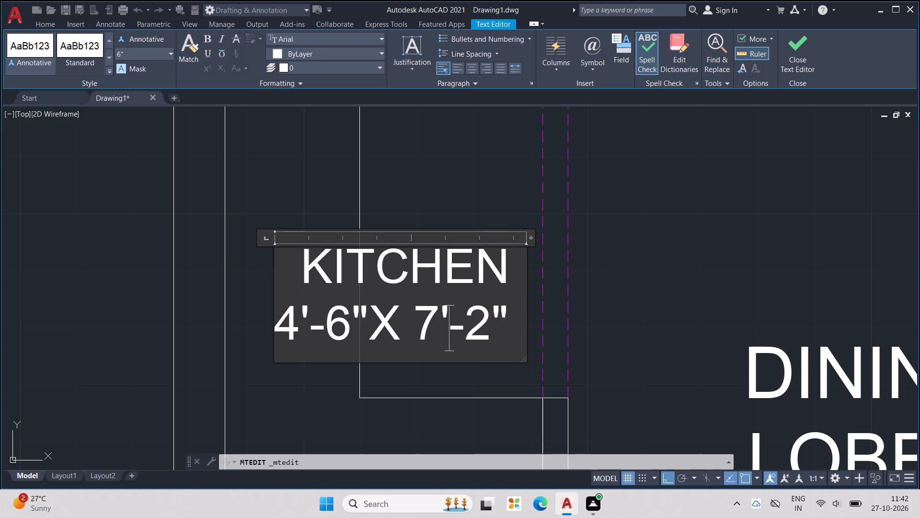
pyautogui.press('Left')
pyautogui.press('Left')
pyautogui.press('Left')
pyautogui.press('Left')
pyautogui.press('Left')
pyautogui.press('BackSpace')
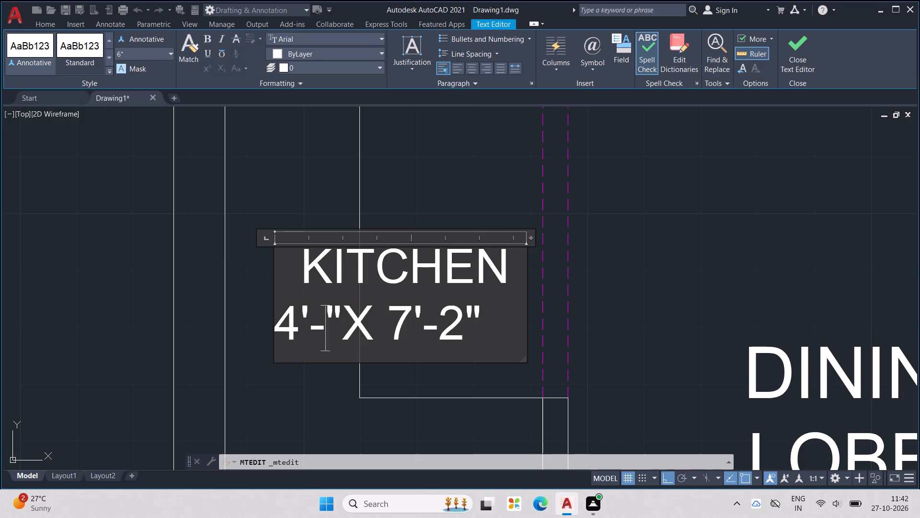
pyautogui.press('8')
pyautogui.press('Right')
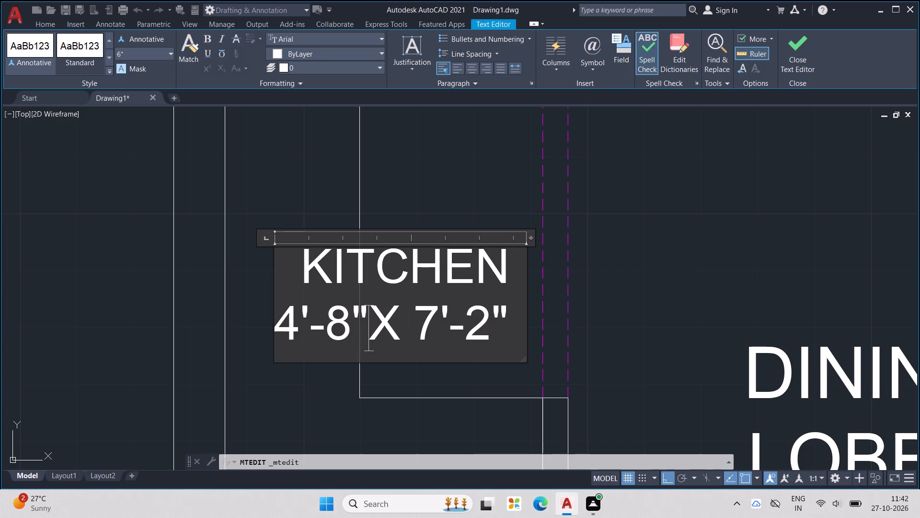
pyautogui.press('Right')
pyautogui.press('Right')
pyautogui.press('Right')
pyautogui.press('BackSpace')
pyautogui.press('8')
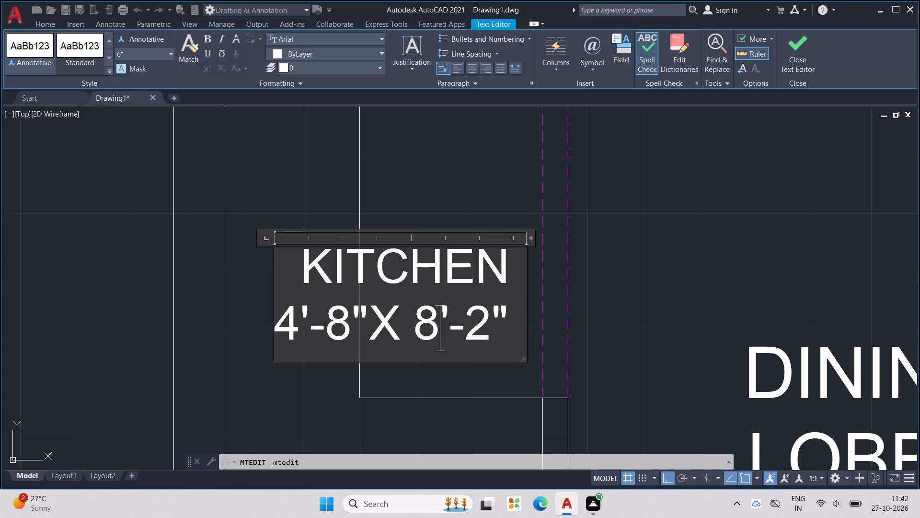
pyautogui.press('Right')
pyautogui.press('Right')
pyautogui.press('Right')
pyautogui.press('BackSpace')
pyautogui.press('0')
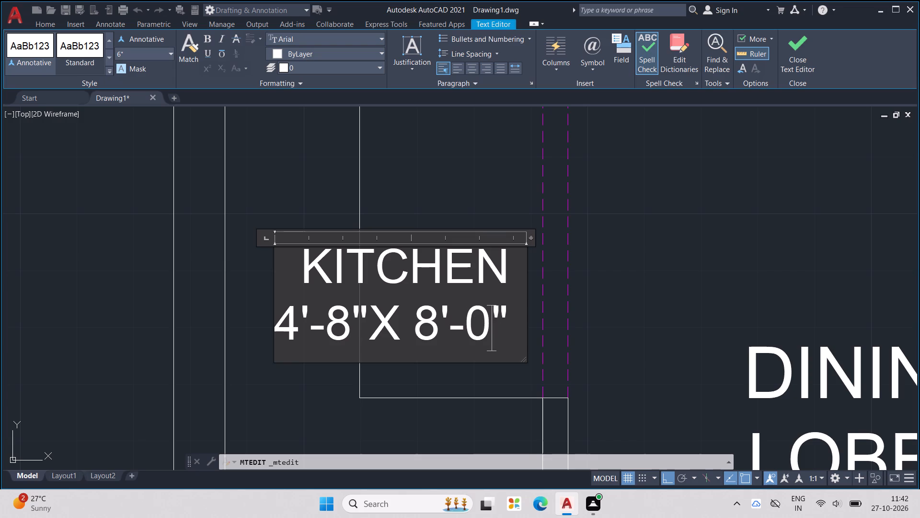
pyautogui.scroll(-3, 305, 284)
pyautogui.click(328, 356)
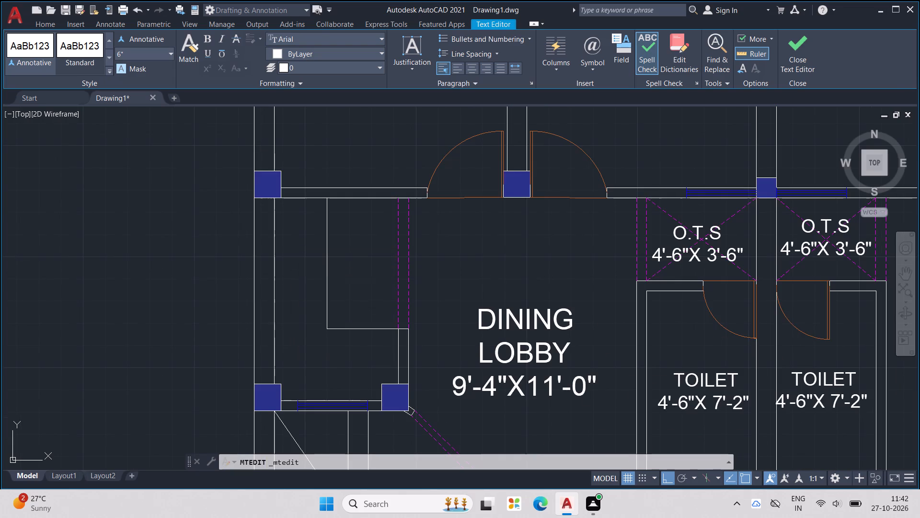
# Copy the KITCHEN 4'-8"X 8'-0" label into the kitchen of the mirrored unit.
pyautogui.moveTo(355, 296); pyautogui.dragTo(389, 290, button='middle')
pyautogui.click(393, 291)
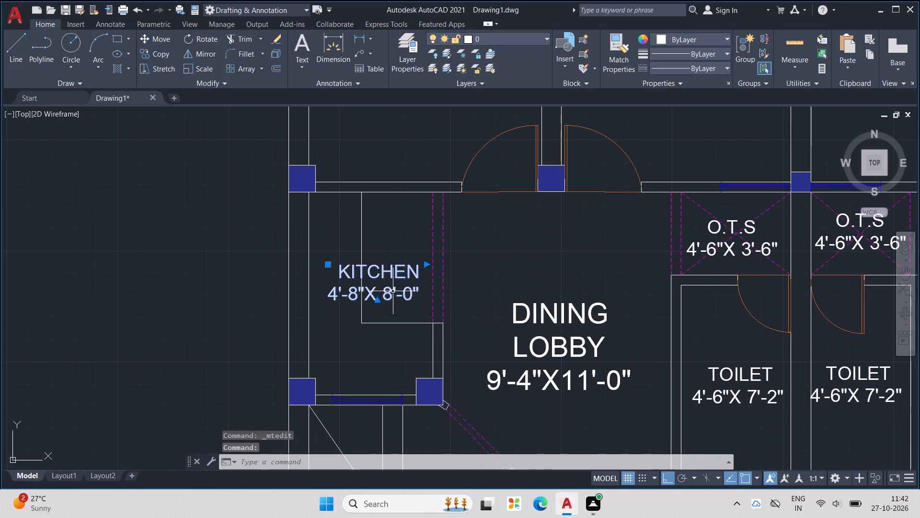
pyautogui.hotkey('ctrl', 'c')
pyautogui.hotkey('ctrl', 'v')
pyautogui.keyDown('ctrl'); pyautogui.scroll(-1, 422, 299); pyautogui.keyUp('ctrl')
pyautogui.moveTo(637, 314); pyautogui.dragTo(617, 312, button='middle')
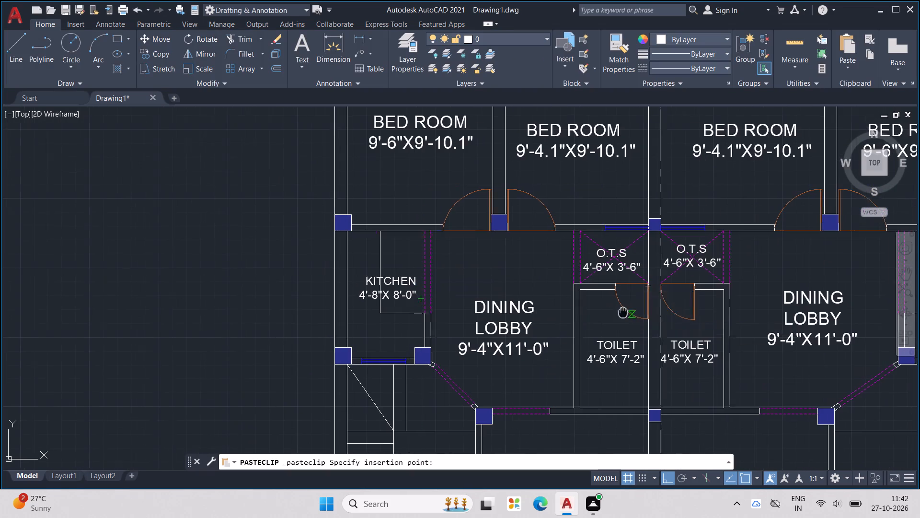
pyautogui.moveTo(617, 312); pyautogui.dragTo(261, 353, button='middle')
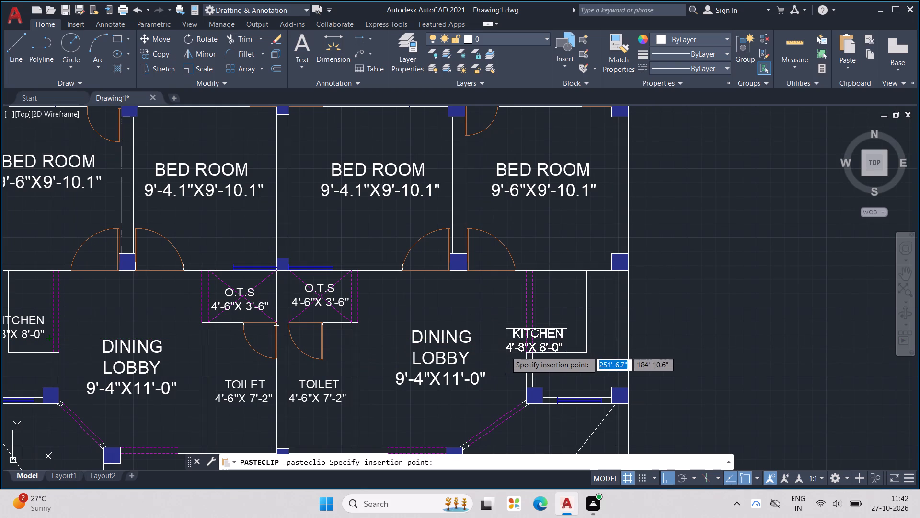
pyautogui.click(551, 337)
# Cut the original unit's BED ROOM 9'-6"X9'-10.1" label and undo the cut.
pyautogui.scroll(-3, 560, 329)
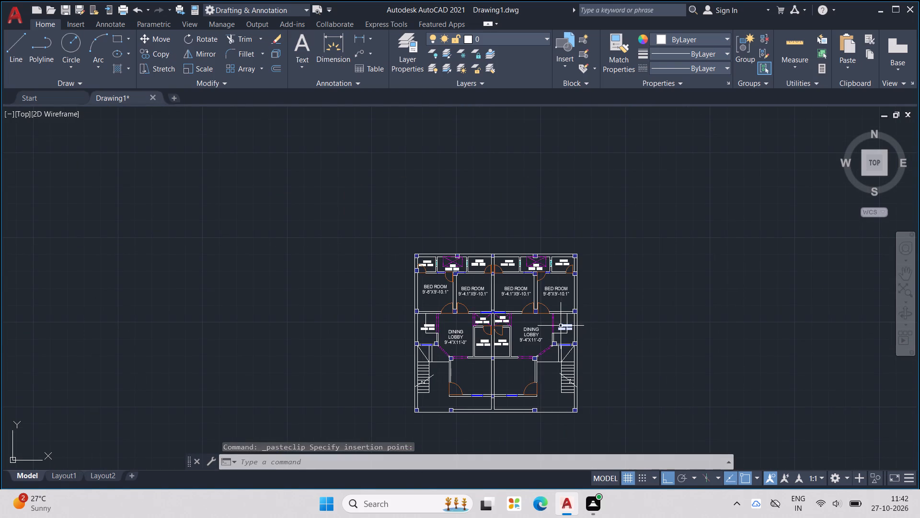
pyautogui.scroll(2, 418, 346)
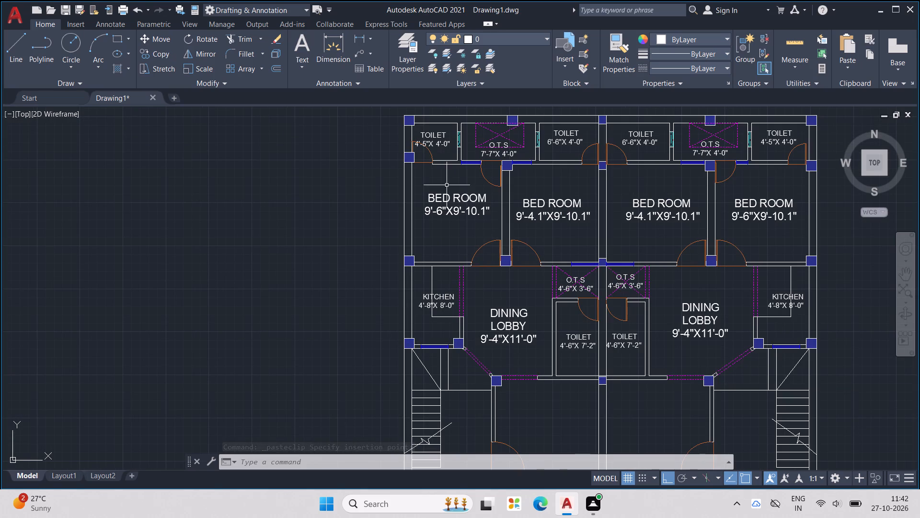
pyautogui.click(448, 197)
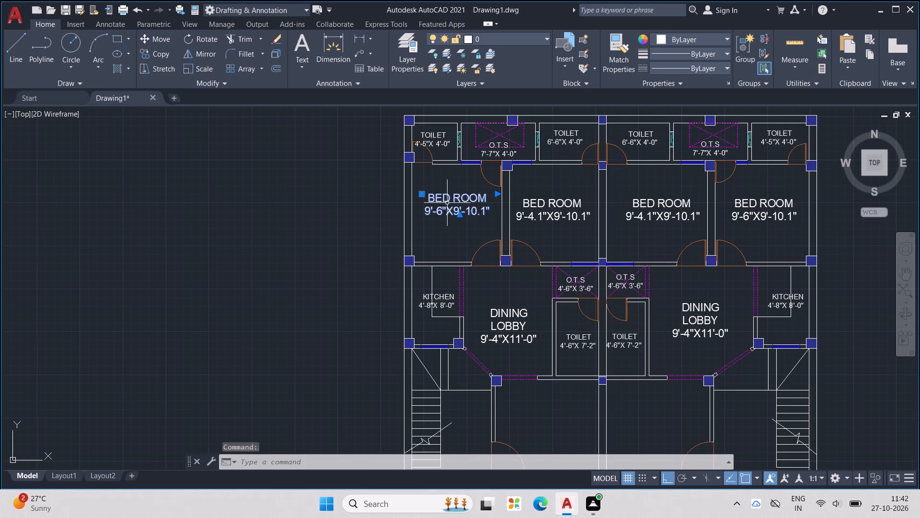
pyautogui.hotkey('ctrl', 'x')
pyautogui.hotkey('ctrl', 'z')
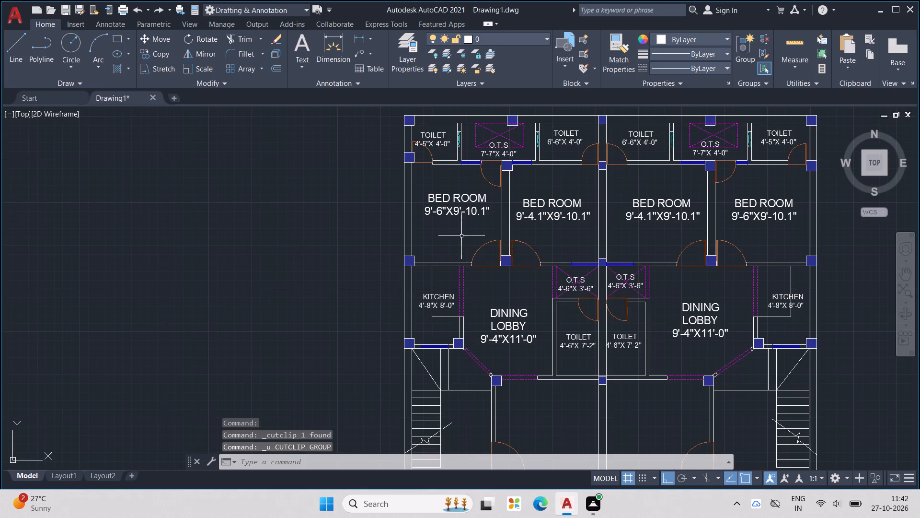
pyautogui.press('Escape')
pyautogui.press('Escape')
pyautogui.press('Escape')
# Shift the original unit's BED ROOM 9'-6"X9'-10.1" label slightly left and down within its room.
pyautogui.click(447, 207)
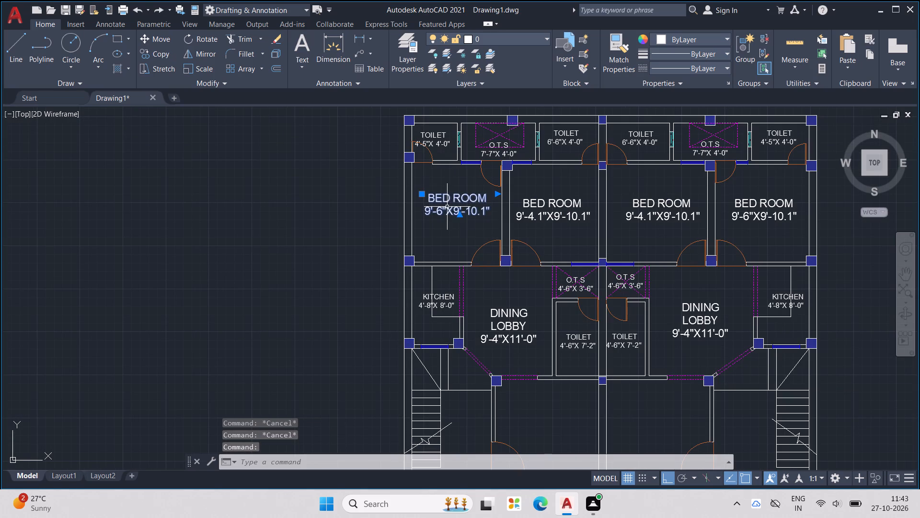
pyautogui.scroll(1, 453, 211)
pyautogui.moveTo(481, 214); pyautogui.dragTo(551, 229)
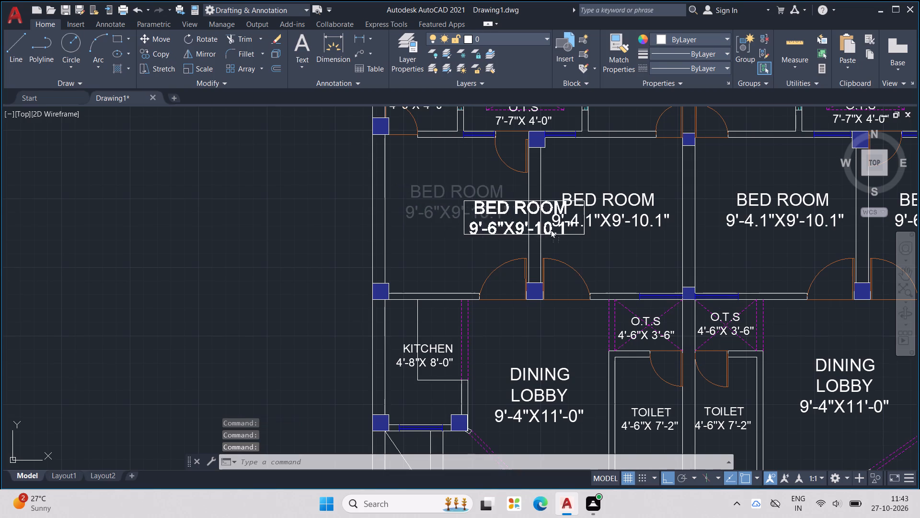
pyautogui.moveTo(551, 229); pyautogui.dragTo(473, 226)
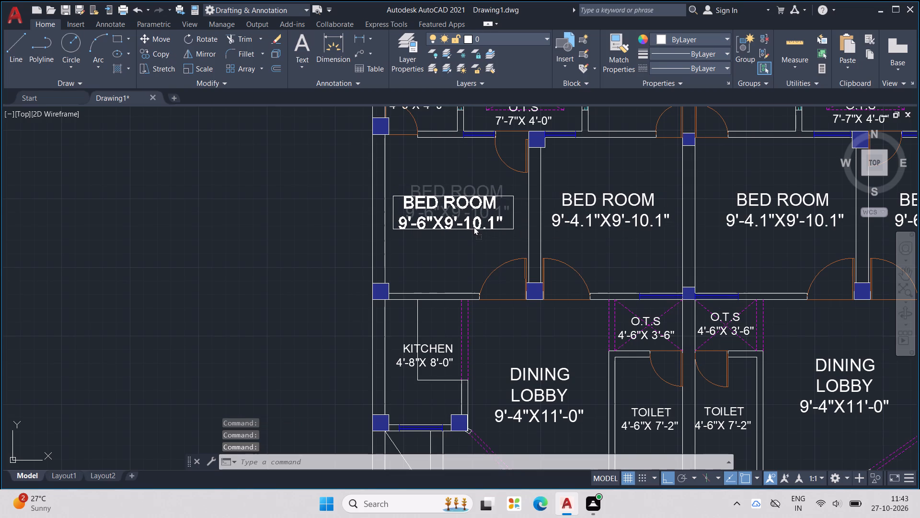
pyautogui.moveTo(473, 226); pyautogui.dragTo(473, 227)
# Copy the BED ROOM 9'-6"X9'-10.1" label into the unlabelled front room below the original unit's dining lobby.
pyautogui.click(473, 222)
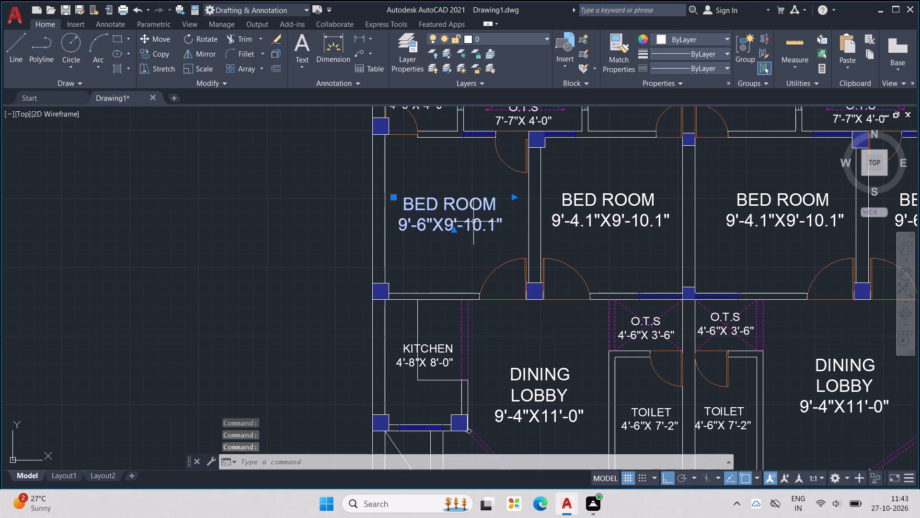
pyautogui.hotkey('ctrl', 'c')
pyautogui.hotkey('ctrl', 'v')
pyautogui.keyDown('ctrl'); pyautogui.scroll(-2, 473, 220); pyautogui.keyUp('ctrl')
pyautogui.scroll(2, 488, 358)
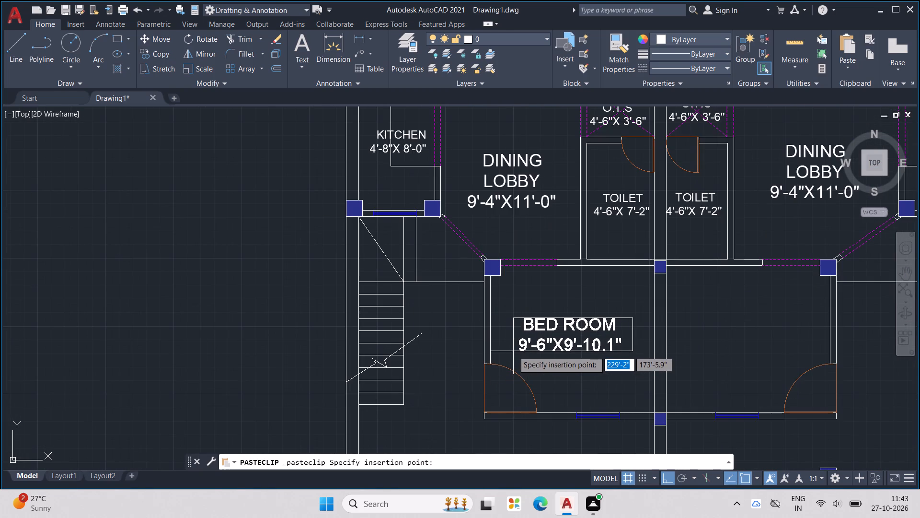
pyautogui.click(517, 353)
# Replace the word BED in the copied front-room label with DRAWING.
pyautogui.doubleClick(561, 321)
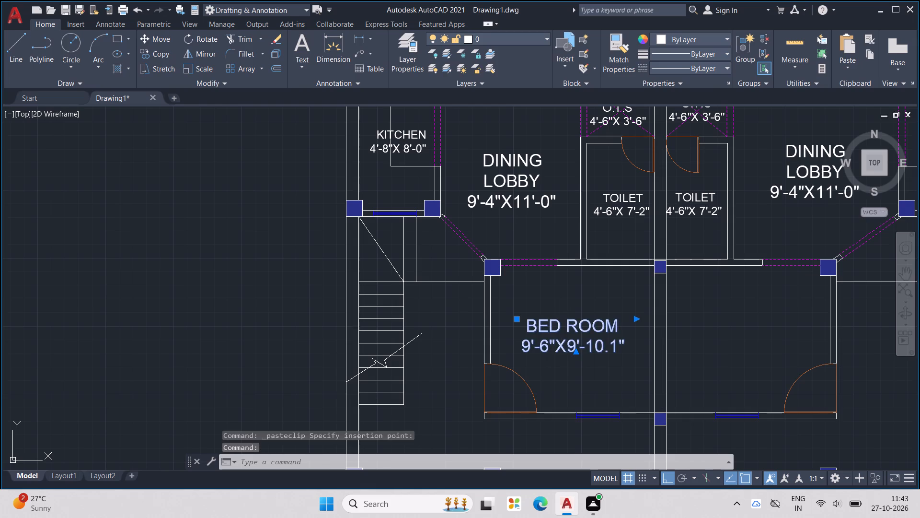
pyautogui.scroll(2, 561, 328)
pyautogui.press('BackSpace')
pyautogui.press('BackSpace')
pyautogui.press('BackSpace')
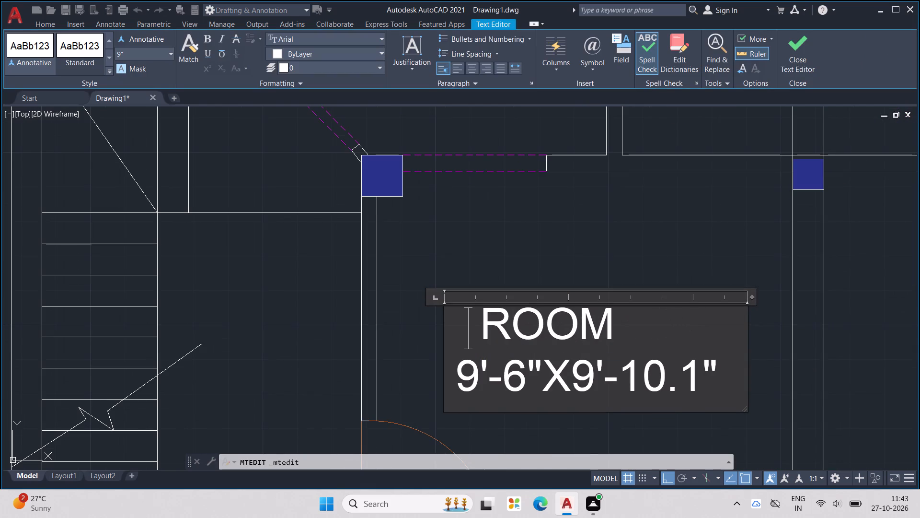
pyautogui.write('DR')
pyautogui.write('AWING')
pyautogui.press('space')
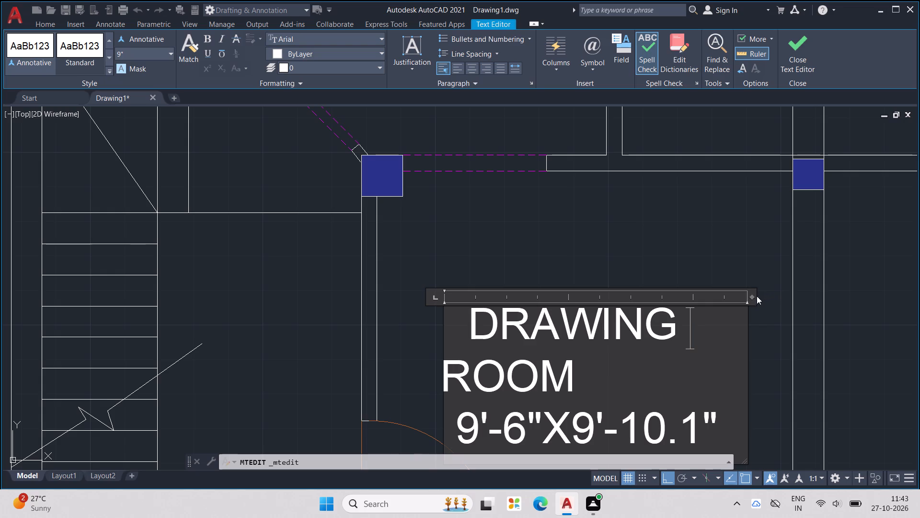
# Widen the label's text frame so that DRAWING ROOM fits on one line.
pyautogui.moveTo(753, 295); pyautogui.dragTo(606, 204)
pyautogui.moveTo(813, 271); pyautogui.dragTo(606, 204, button='middle')
pyautogui.moveTo(606, 204); pyautogui.dragTo(783, 239)
pyautogui.moveTo(825, 273); pyautogui.dragTo(783, 239, button='middle')
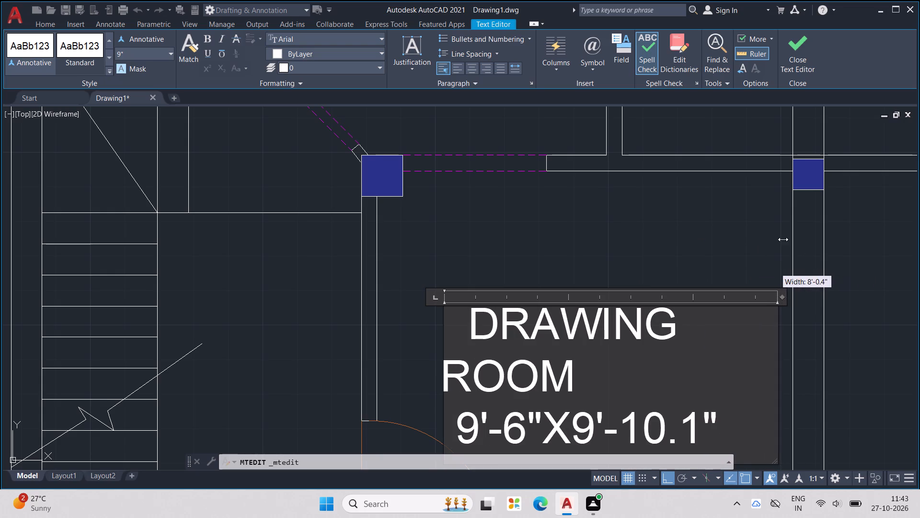
pyautogui.moveTo(783, 239); pyautogui.dragTo(783, 240, button='middle')
pyautogui.moveTo(783, 239); pyautogui.dragTo(872, 288)
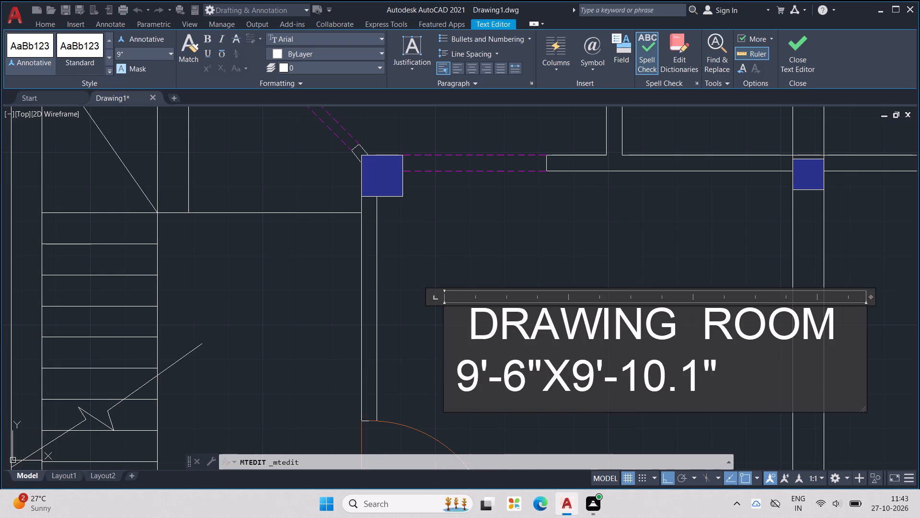
# Centre the size line under DRAWING ROOM with leading spaces and remove the extra space between the two words.
pyautogui.click(457, 377)
pyautogui.press('space')
pyautogui.press('space')
pyautogui.press('space')
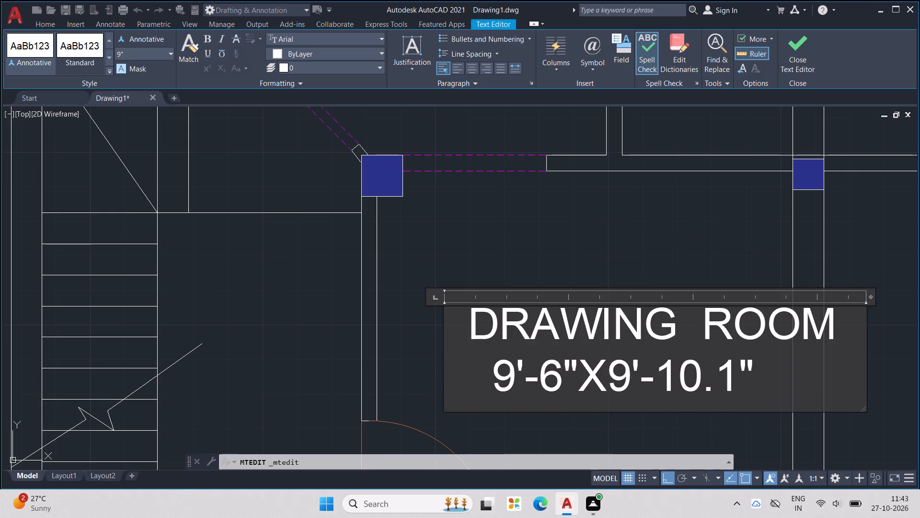
pyautogui.click(699, 316)
pyautogui.press('BackSpace')
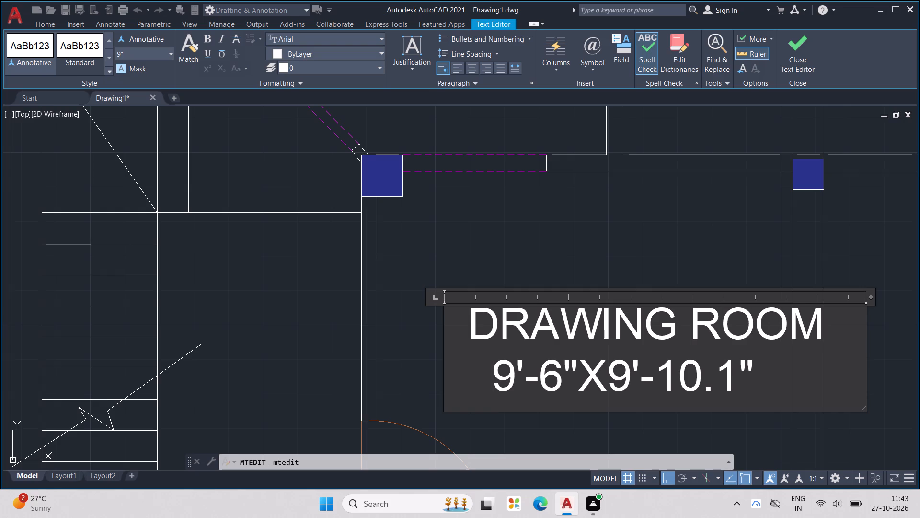
pyautogui.click(486, 375)
pyautogui.press('space')
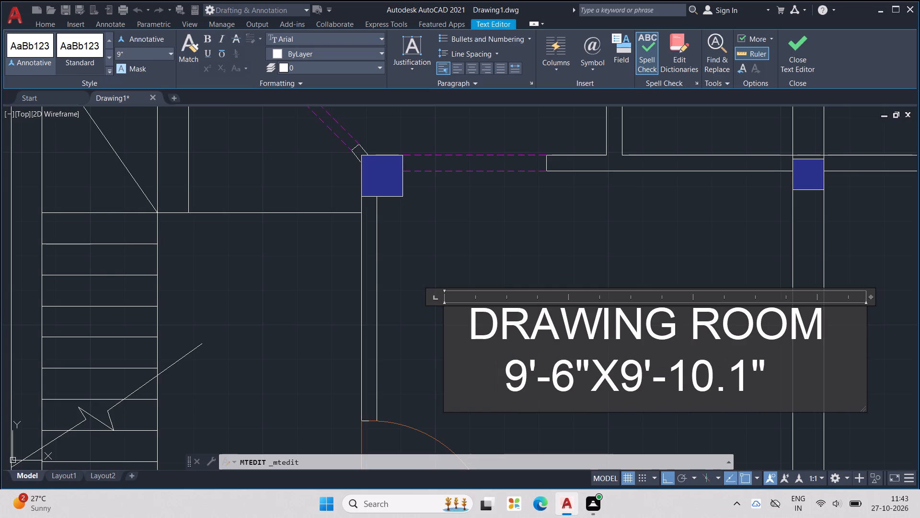
pyautogui.press('space')
# Set the first dimension in the DRAWING ROOM label's size line to 10'-5".
pyautogui.click(538, 379)
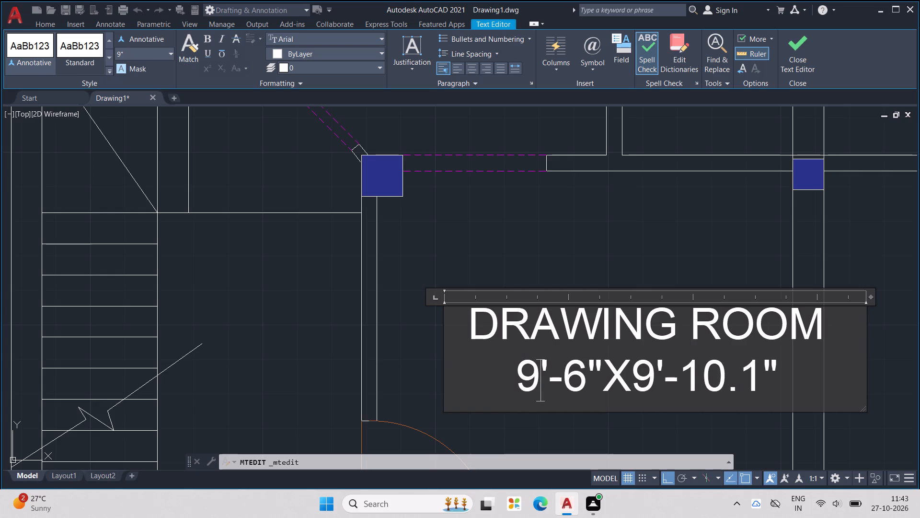
pyautogui.press('BackSpace')
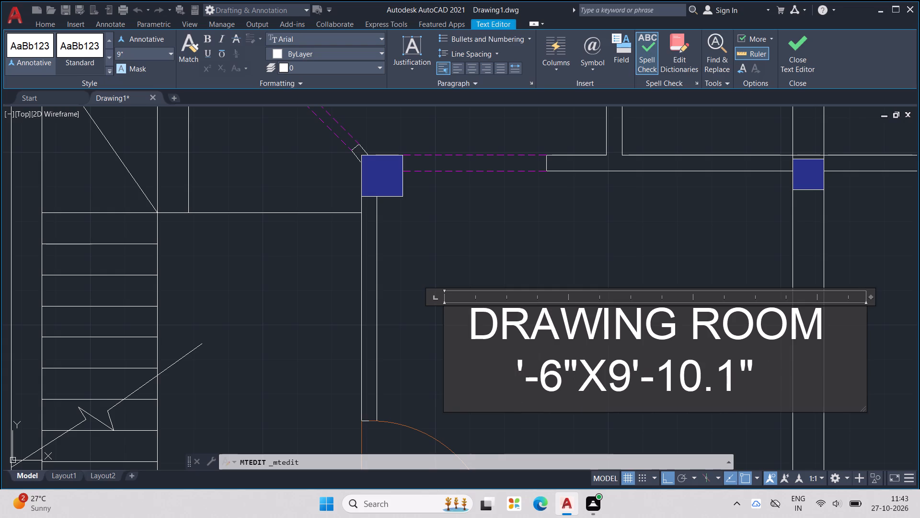
pyautogui.write('10')
pyautogui.press('Right')
pyautogui.press('Right')
pyautogui.press('Right')
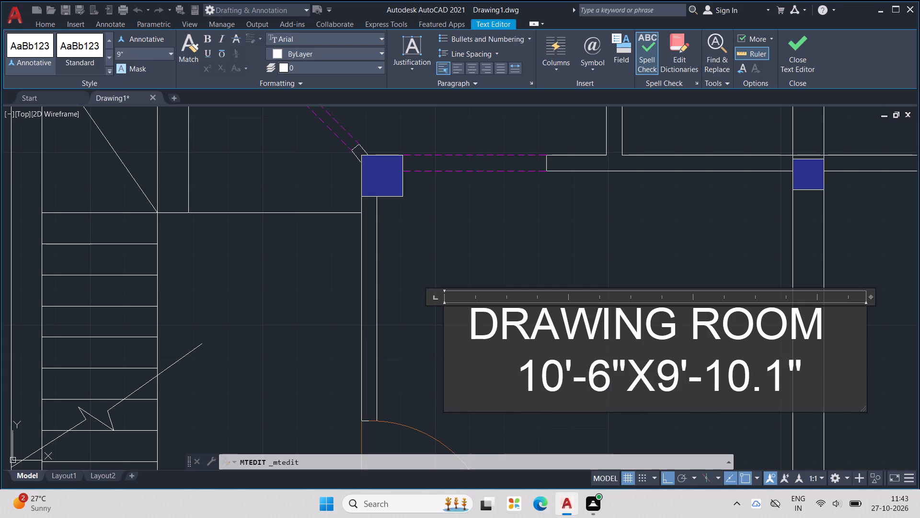
pyautogui.press('BackSpace')
pyautogui.press('5')
# Set the second dimension of the DRAWING ROOM label to 9'-0" and finish editing the text.
pyautogui.press('Right')
pyautogui.press('Right')
pyautogui.press('Right')
pyautogui.press('Right')
pyautogui.press('Right')
pyautogui.press('Right')
pyautogui.press('BackSpace')
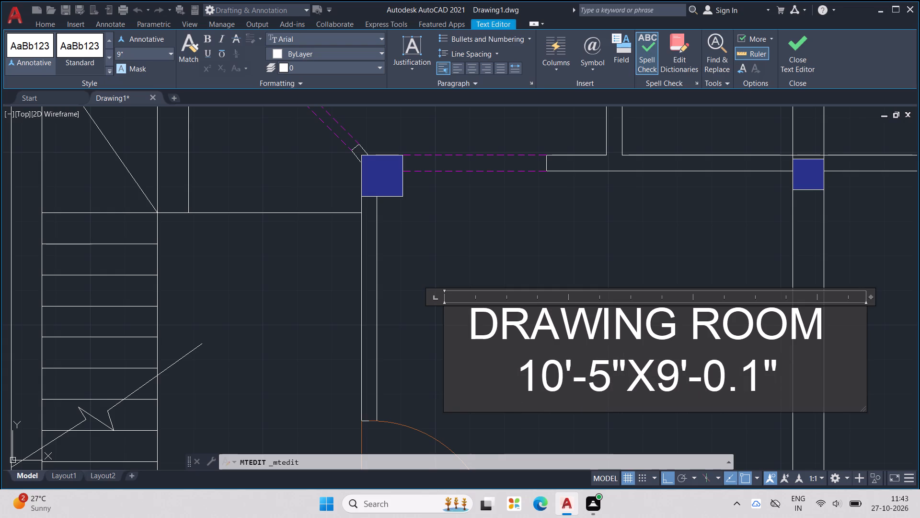
pyautogui.press('Right')
pyautogui.press('Right')
pyautogui.press('Right')
pyautogui.press('BackSpace')
pyautogui.press('BackSpace')
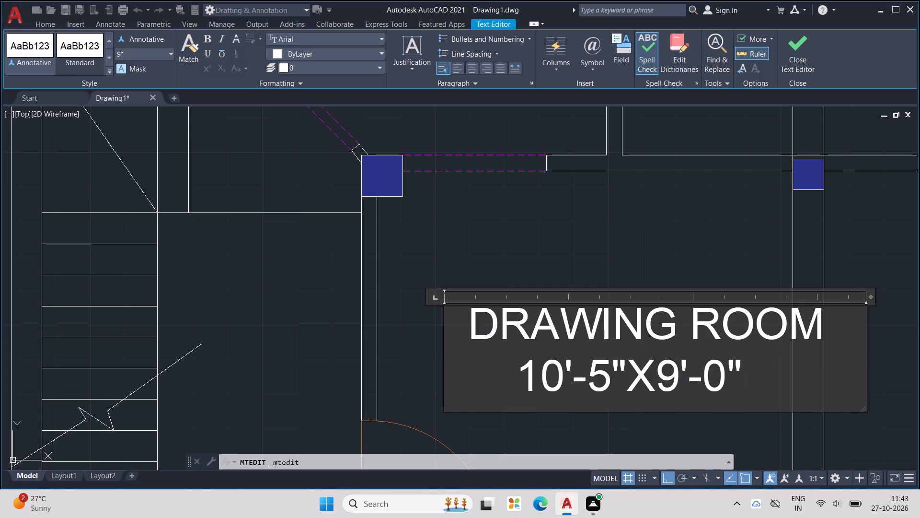
pyautogui.click(556, 262)
# Move the DRAWING ROOM 10'-5"X9'-0" label left so it sits inside the original unit's room, clear of the shared wall.
pyautogui.scroll(-2, 585, 285)
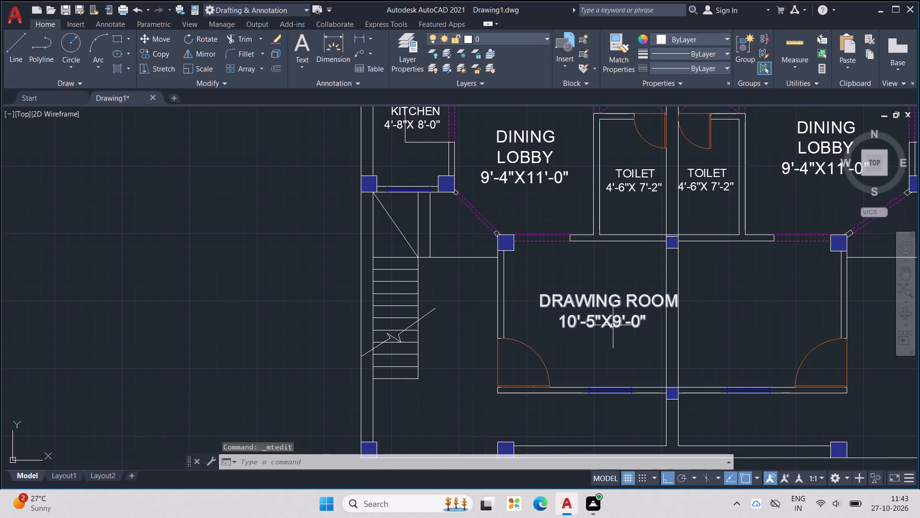
pyautogui.click(603, 322)
pyautogui.click(633, 303)
pyautogui.moveTo(639, 303); pyautogui.dragTo(639, 303)
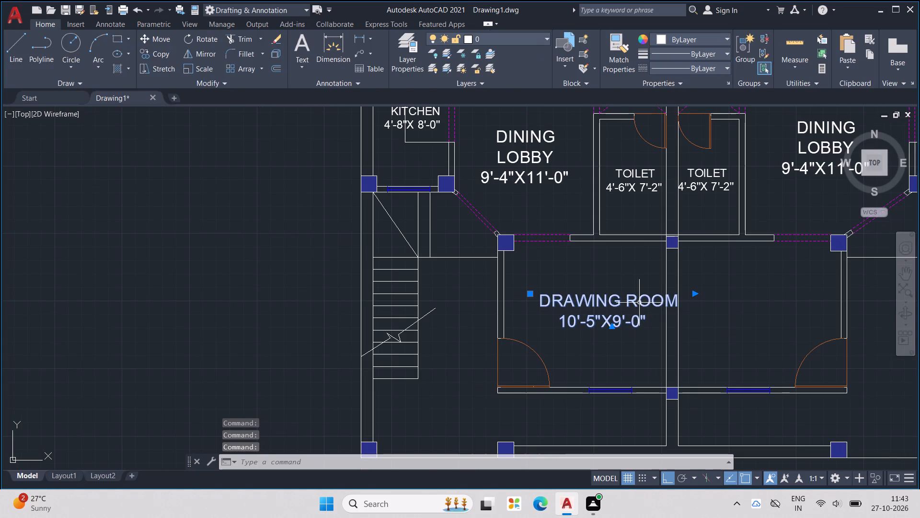
pyautogui.moveTo(639, 303); pyautogui.dragTo(617, 304)
pyautogui.click(616, 306)
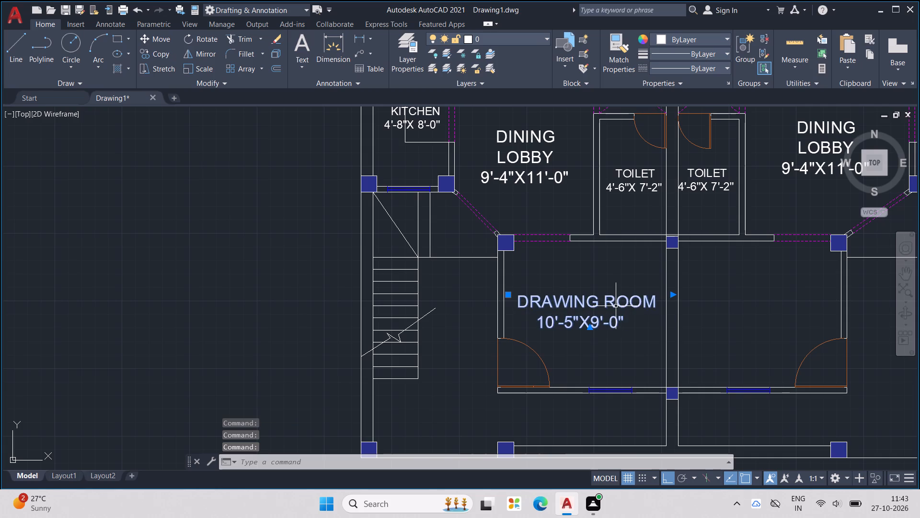
# Copy the DRAWING ROOM 10'-5"X9'-0" label into the matching front room of the mirrored unit.
pyautogui.hotkey('ctrl', 'c')
pyautogui.hotkey('ctrl', 'v')
pyautogui.moveTo(647, 335); pyautogui.dragTo(575, 326, button='middle')
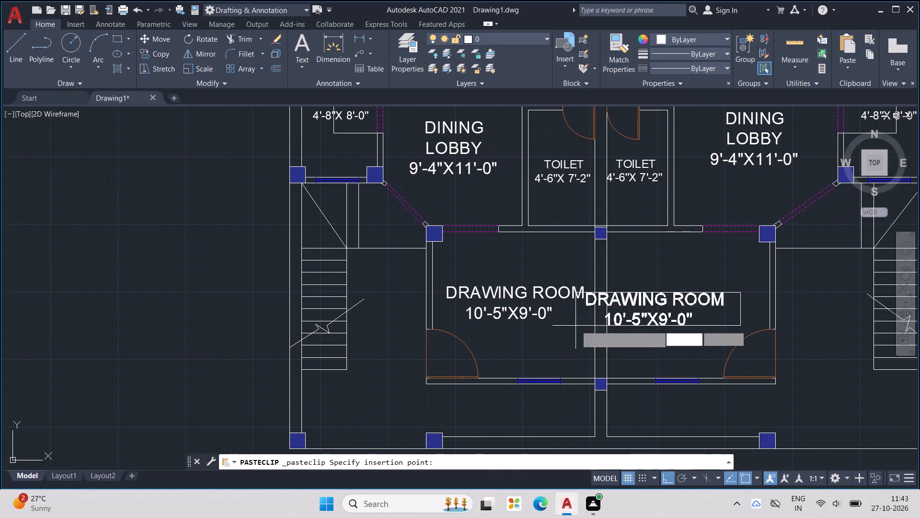
pyautogui.click(605, 323)
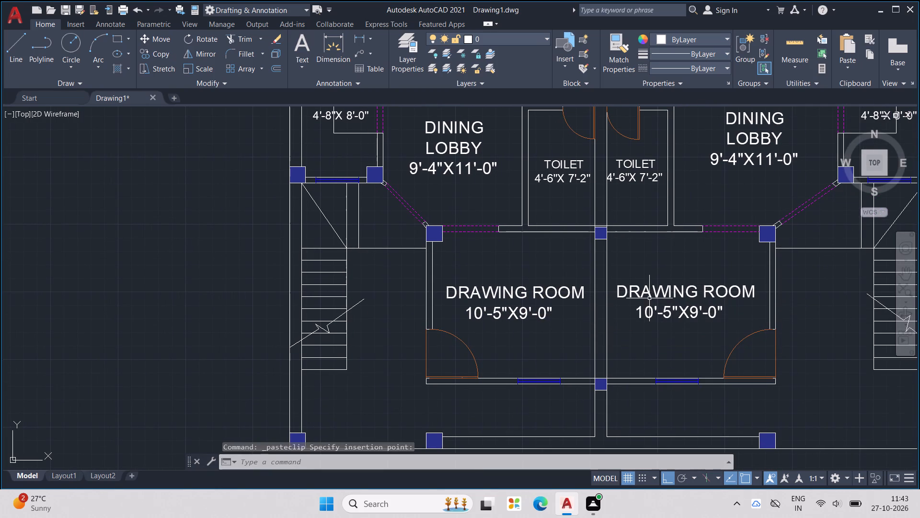
# Paste another copy of the DRAWING ROOM label into the open area below the original unit's staircase.
pyautogui.scroll(-3, 650, 293)
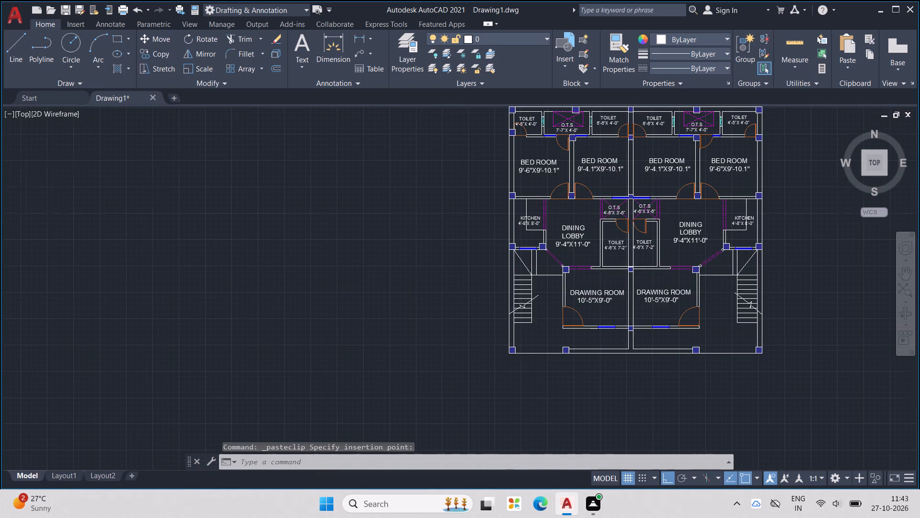
pyautogui.scroll(1, 575, 322)
pyautogui.scroll(2, 612, 292)
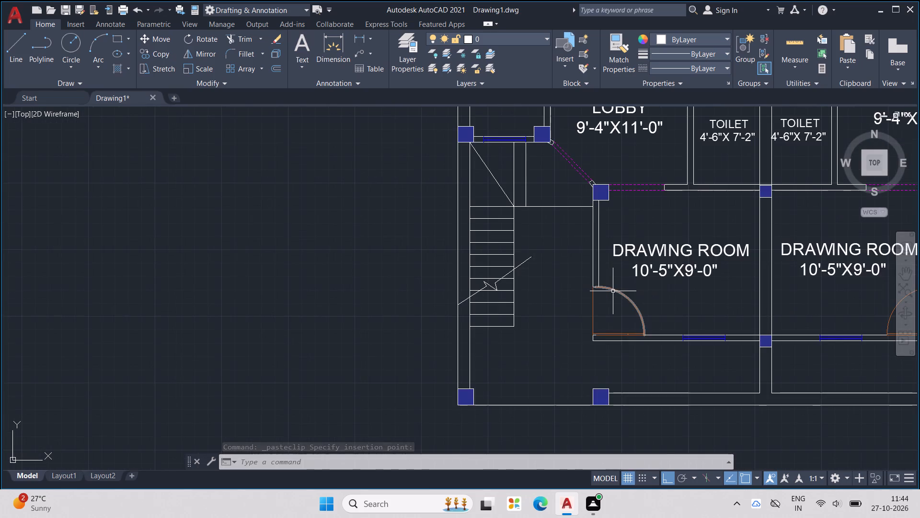
pyautogui.scroll(-1, 613, 291)
pyautogui.hotkey('ctrl', 'v')
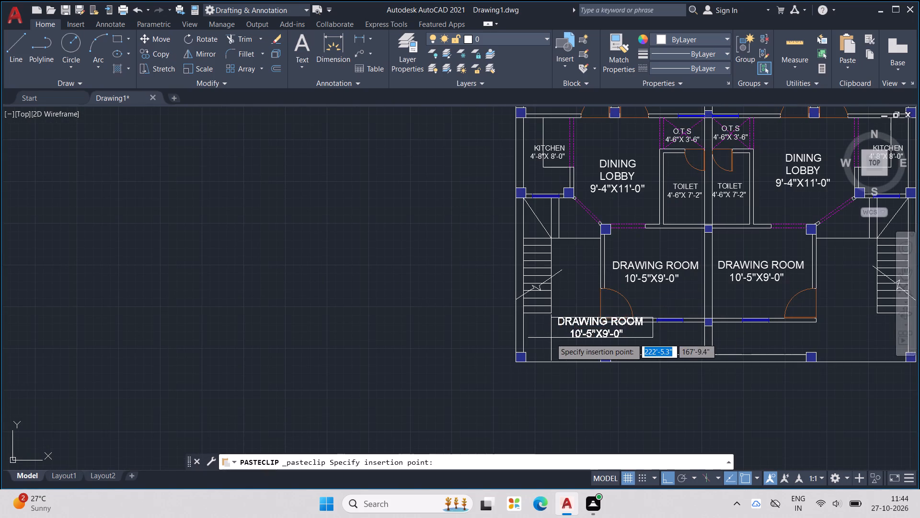
pyautogui.scroll(1, 541, 340)
pyautogui.click(514, 344)
# Replace the name DRAWING ROOM in the copied label below the staircase with PORCH.
pyautogui.click(538, 328)
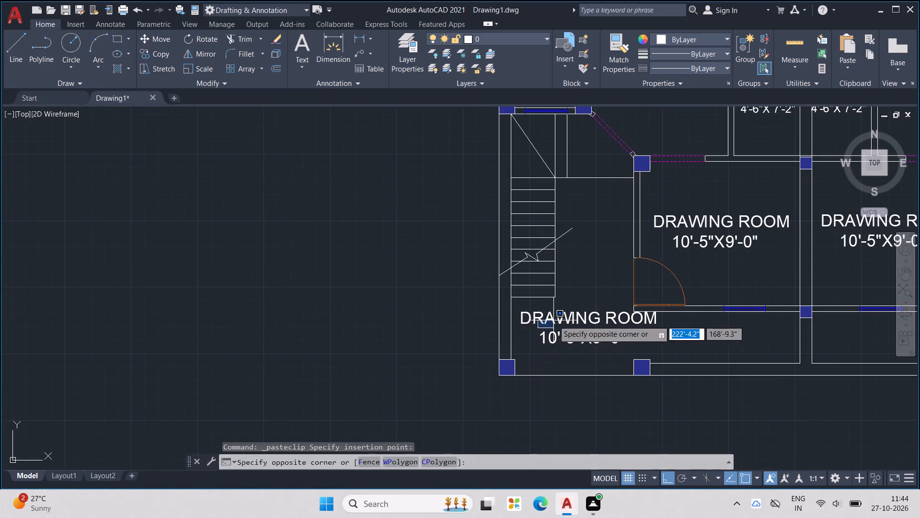
pyautogui.click(554, 320)
pyautogui.doubleClick(563, 317)
pyautogui.scroll(2, 626, 324)
pyautogui.moveTo(710, 313); pyautogui.dragTo(340, 346)
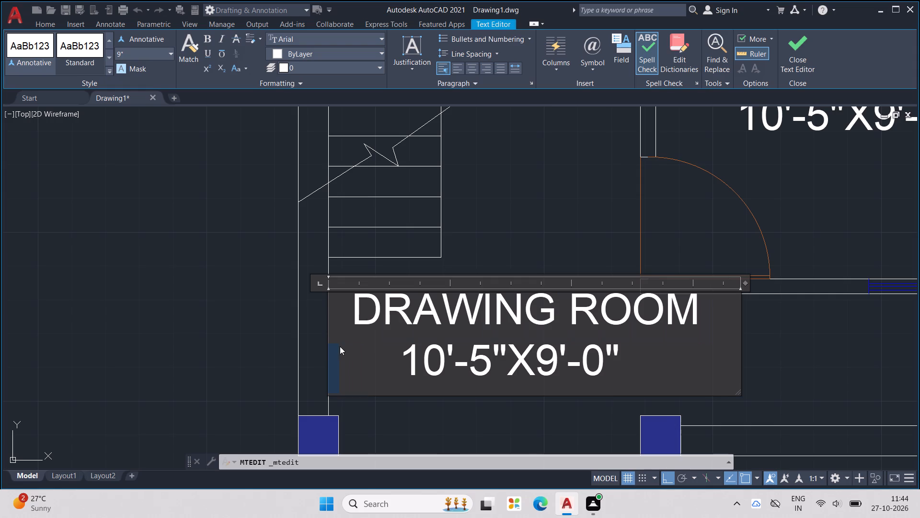
pyautogui.moveTo(699, 309); pyautogui.dragTo(506, 329)
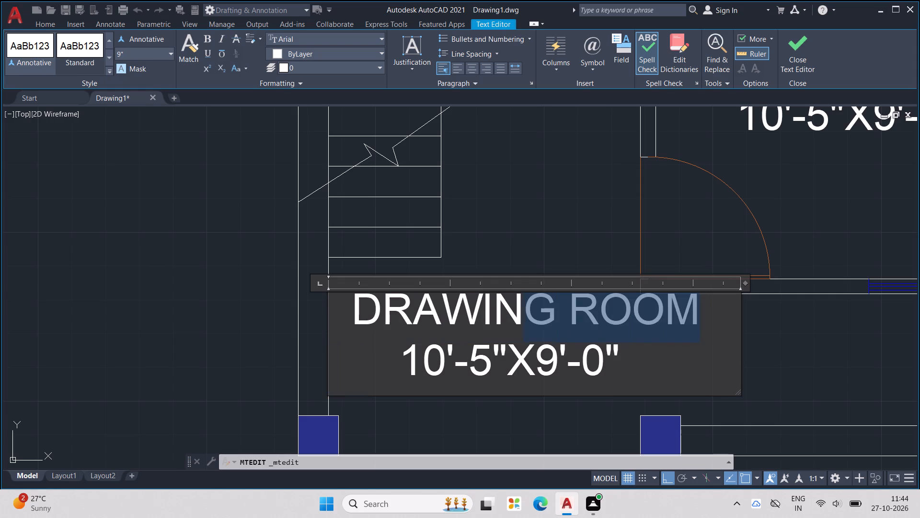
pyautogui.moveTo(506, 329); pyautogui.dragTo(348, 329)
pyautogui.write('PORCH')
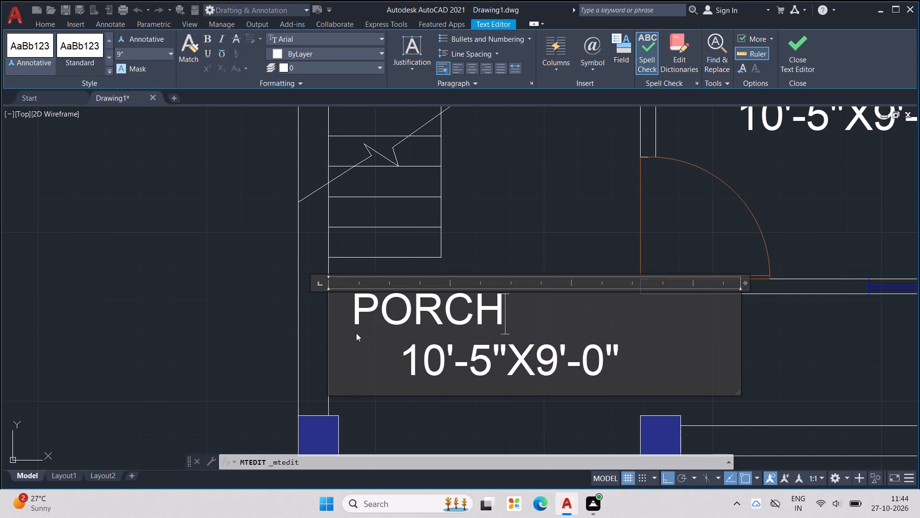
pyautogui.press('Return')
pyautogui.press('BackSpace')
# Delete leading spaces from the PORCH label's size line to bring it under the name.
pyautogui.click(402, 360)
pyautogui.press('BackSpace')
pyautogui.press('BackSpace')
pyautogui.press('BackSpace')
pyautogui.press('BackSpace')
pyautogui.press('BackSpace')
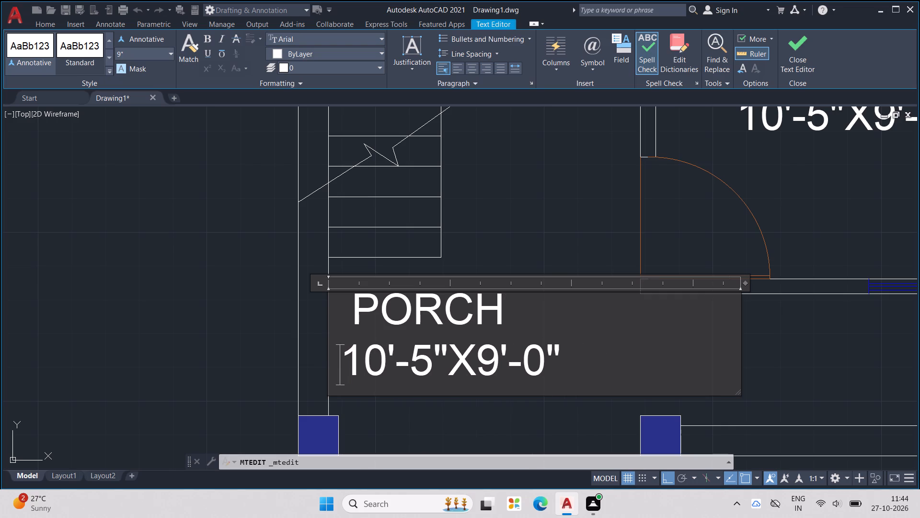
# Remove the leading space from the PORCH label's size line and change its first dimension to 8'-6".
pyautogui.press('BackSpace')
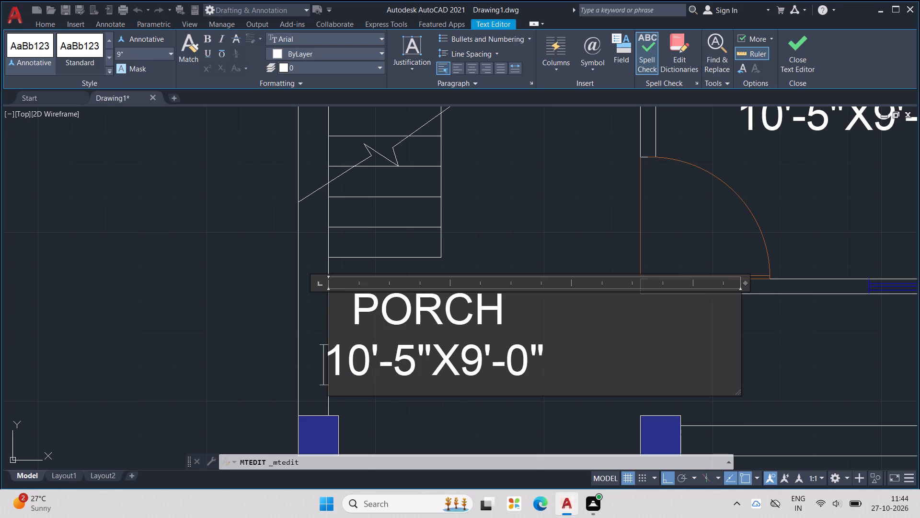
pyautogui.click(370, 369)
pyautogui.press('BackSpace')
pyautogui.press('BackSpace')
pyautogui.press('8')
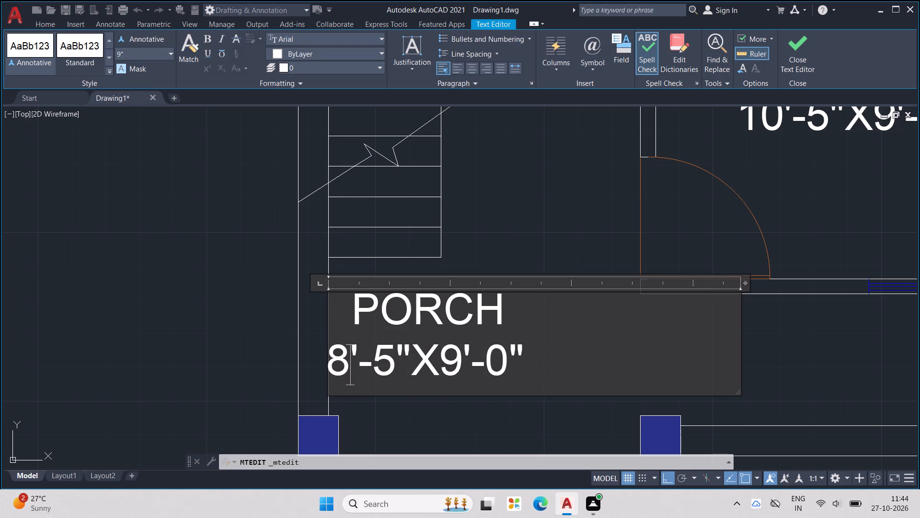
pyautogui.press('Right')
pyautogui.press('BackSpace')
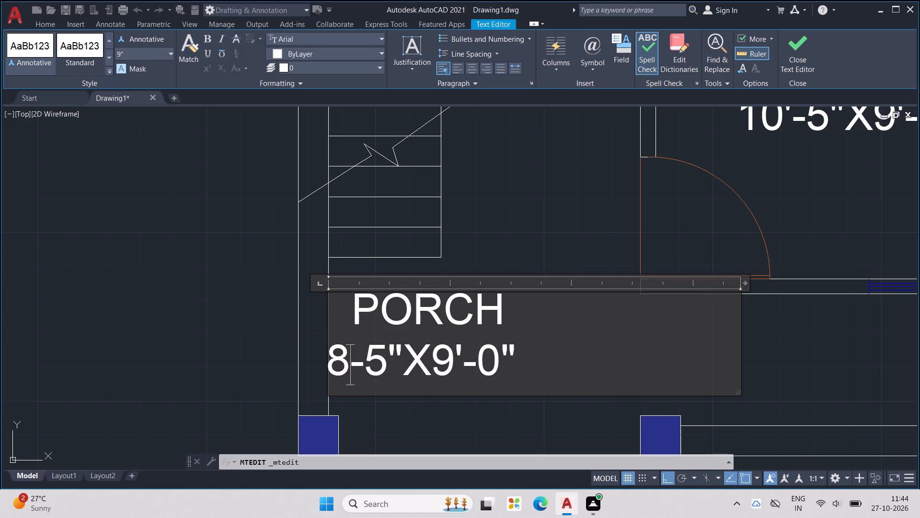
pyautogui.press("'")
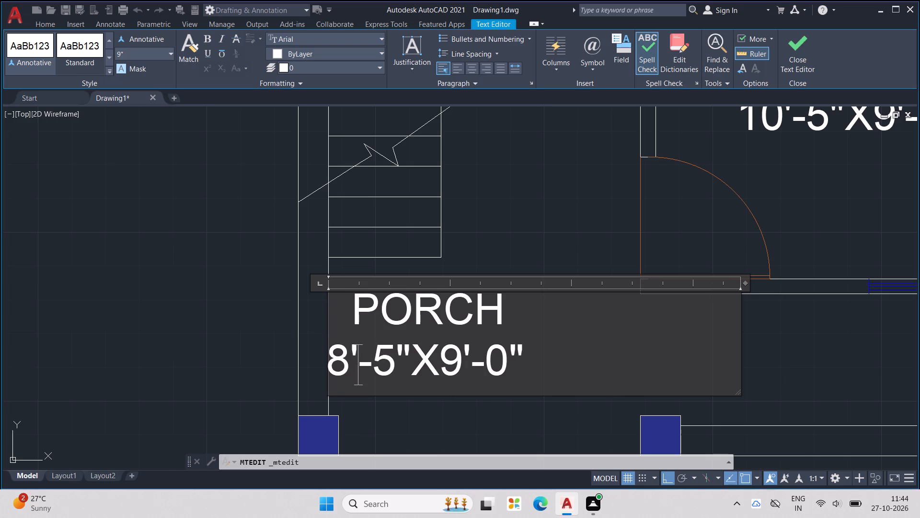
pyautogui.press('Right')
pyautogui.press('Right')
pyautogui.press('BackSpace')
pyautogui.press('6')
# Change the second dimension of the PORCH label's size line to 12'-2" and finish editing the text.
pyautogui.press('Right')
pyautogui.press('Right')
pyautogui.press('Right')
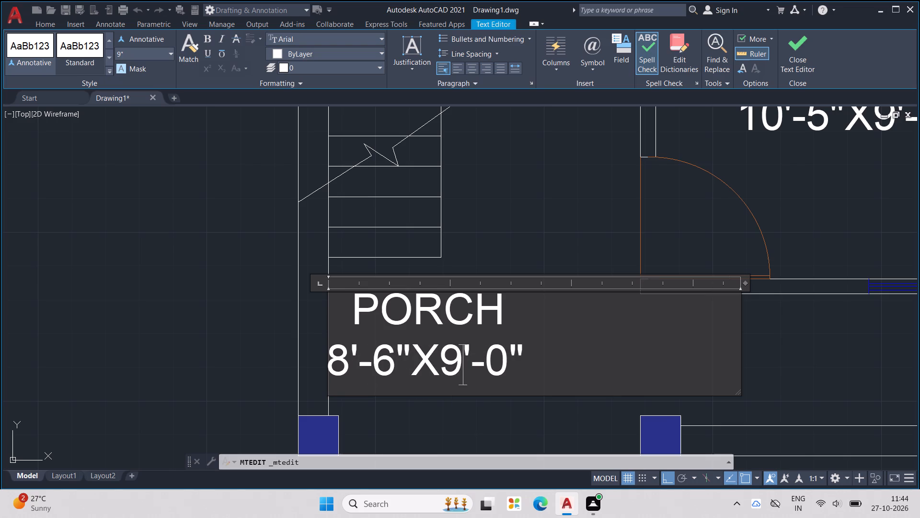
pyautogui.press('BackSpace')
pyautogui.write('12')
pyautogui.press('Right')
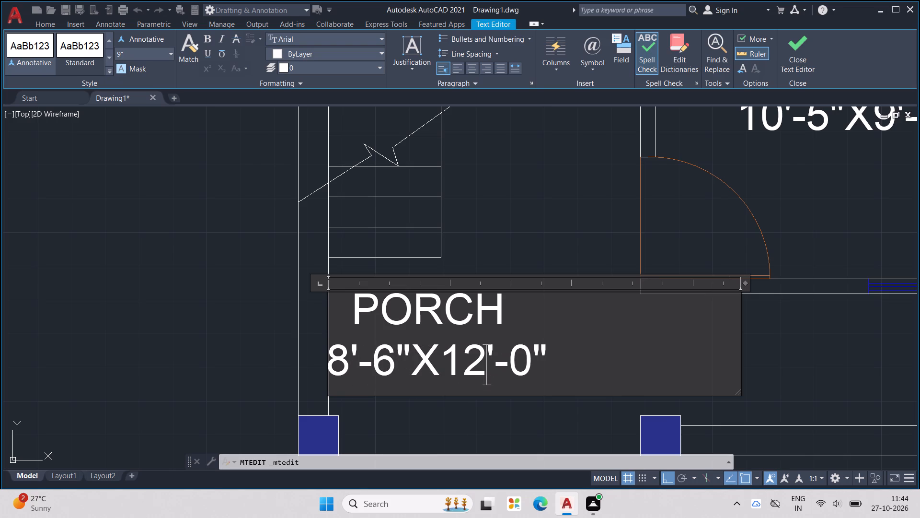
pyautogui.press('Right')
pyautogui.press('Right')
pyautogui.press('BackSpace')
pyautogui.press('2')
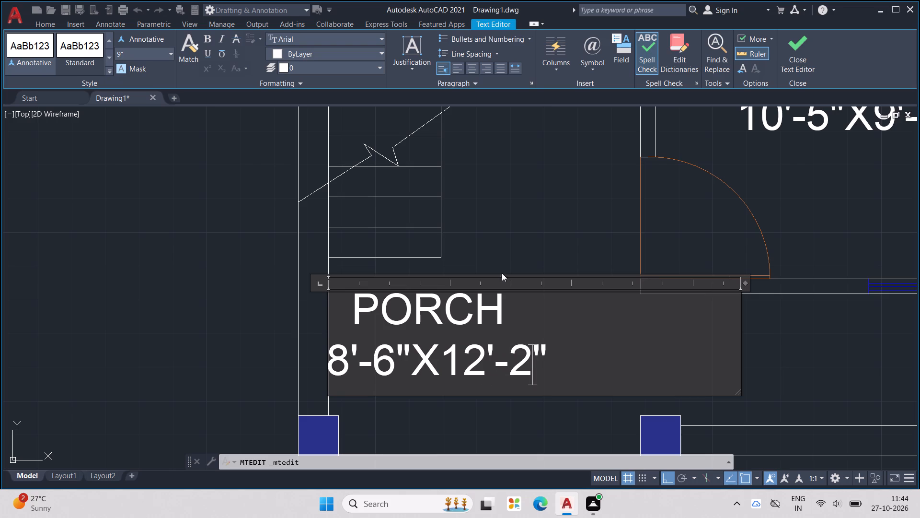
pyautogui.click(550, 224)
# Move the PORCH label away from the outer wall, toward the column beside the drawing room.
pyautogui.scroll(-2, 534, 259)
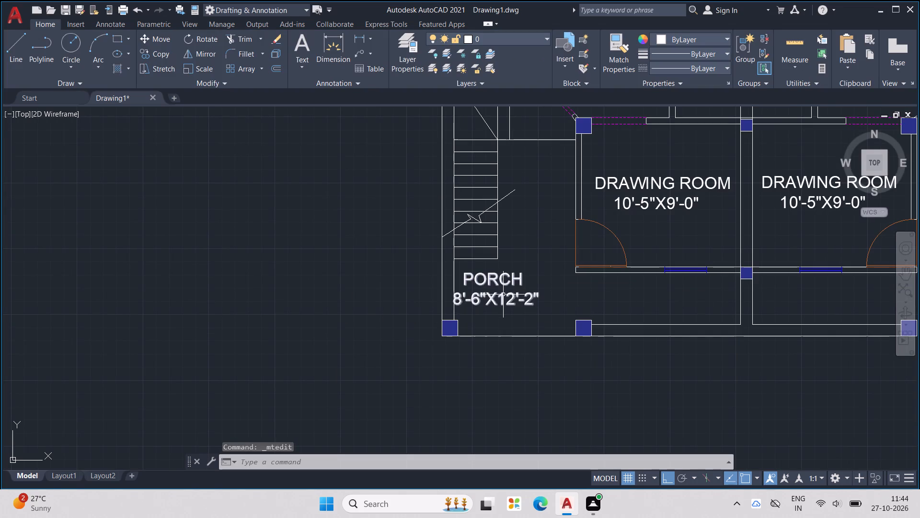
pyautogui.click(503, 295)
pyautogui.moveTo(487, 299); pyautogui.dragTo(495, 294)
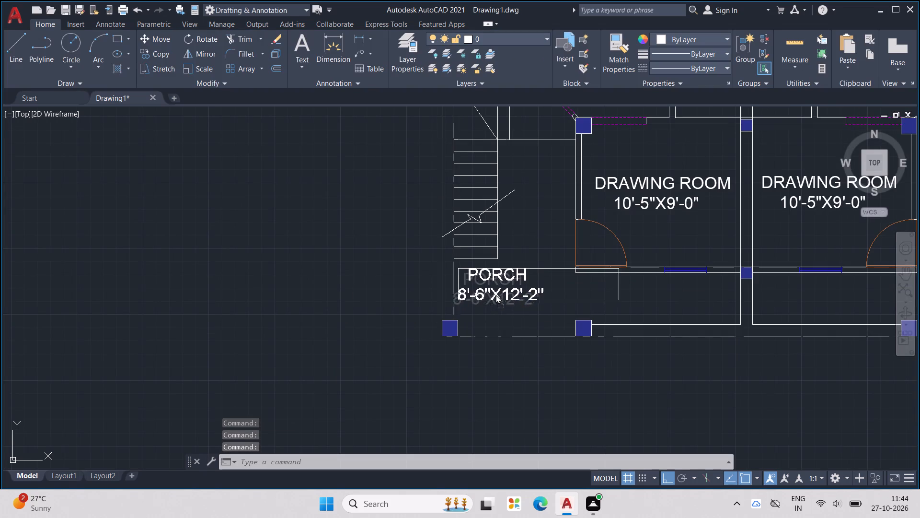
pyautogui.moveTo(495, 294); pyautogui.dragTo(522, 299)
pyautogui.click(529, 299)
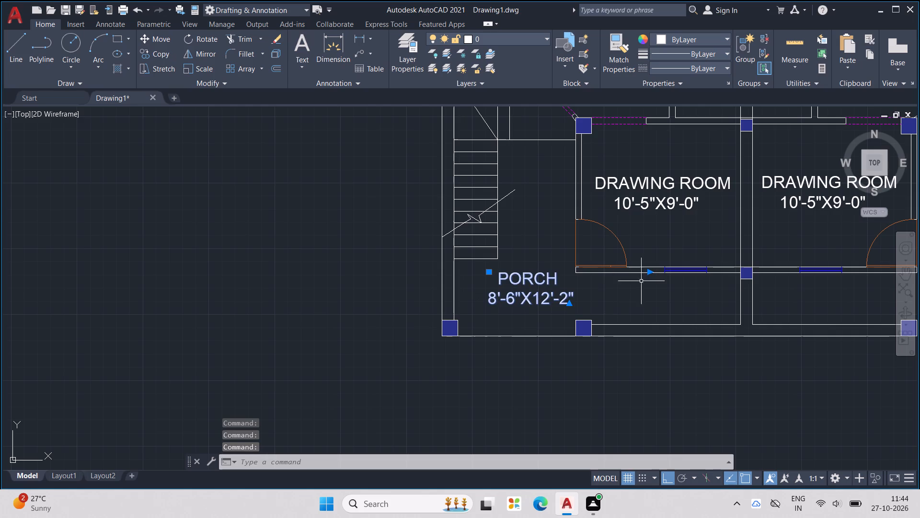
# Narrow the PORCH label's text frame so it fits closely around the two text lines.
pyautogui.scroll(4, 656, 270)
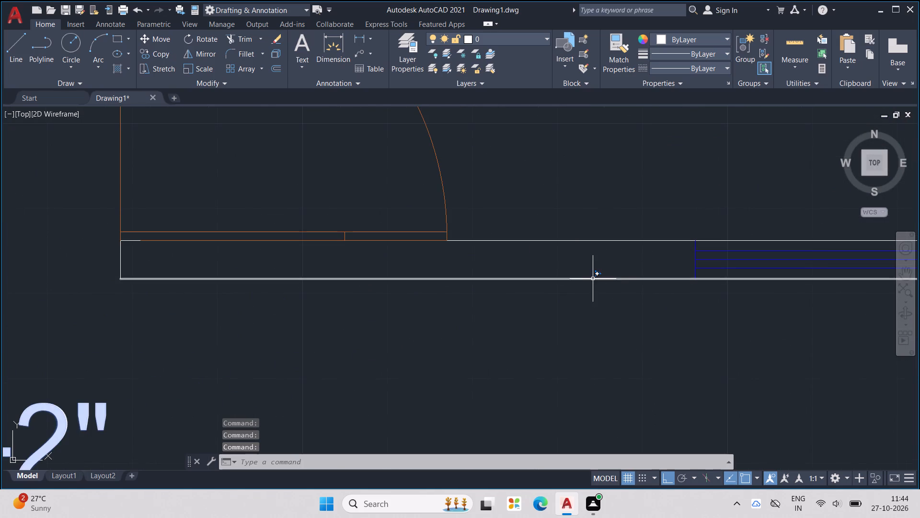
pyautogui.moveTo(596, 275); pyautogui.dragTo(490, 280)
pyautogui.moveTo(490, 280); pyautogui.dragTo(919, 257, button='middle')
pyautogui.moveTo(490, 280); pyautogui.dragTo(514, 291)
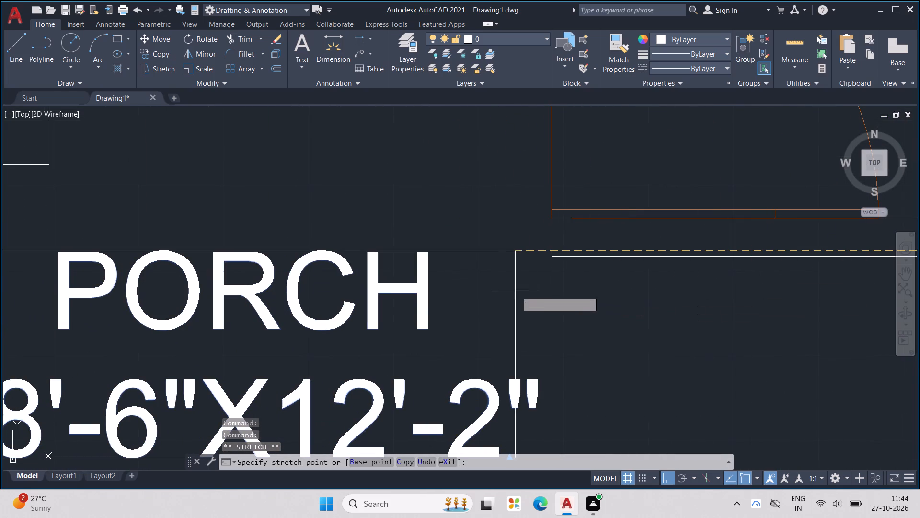
pyautogui.moveTo(514, 291); pyautogui.dragTo(550, 297)
pyautogui.click(550, 297)
pyautogui.scroll(-3, 549, 298)
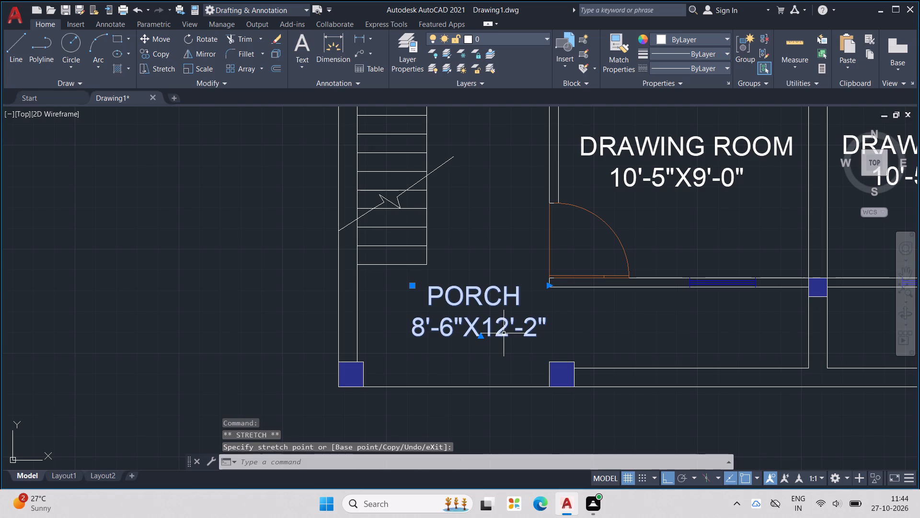
pyautogui.click(504, 333)
pyautogui.press('Escape')
pyautogui.press('Escape')
pyautogui.press('Escape')
pyautogui.press('Escape')
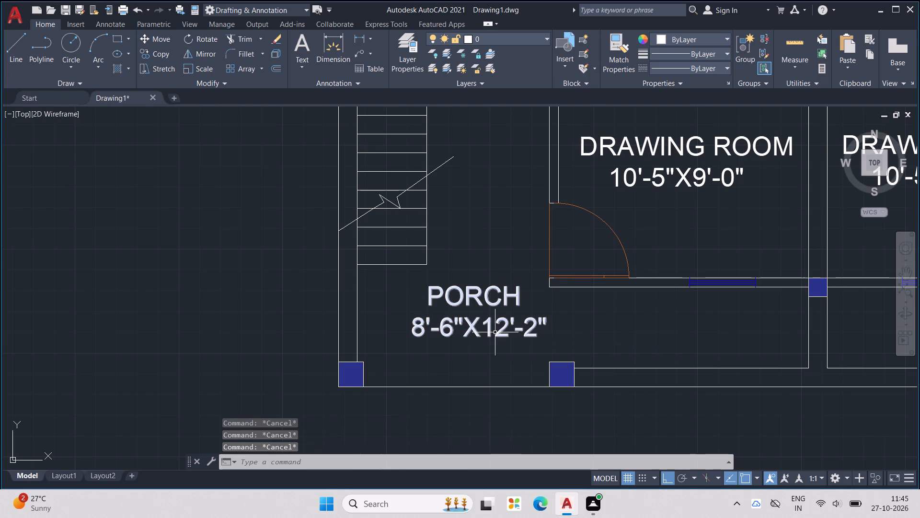
# Shift the PORCH label slightly up and toward the staircase, centring it better in the porch area.
pyautogui.click(495, 332)
pyautogui.moveTo(495, 332); pyautogui.dragTo(504, 313)
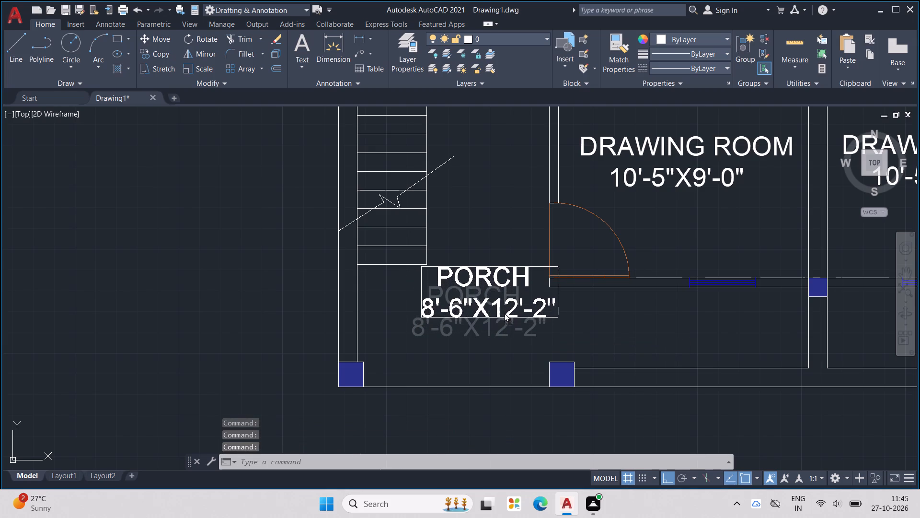
pyautogui.moveTo(504, 313); pyautogui.dragTo(488, 318)
pyautogui.click(487, 319)
pyautogui.click(484, 318)
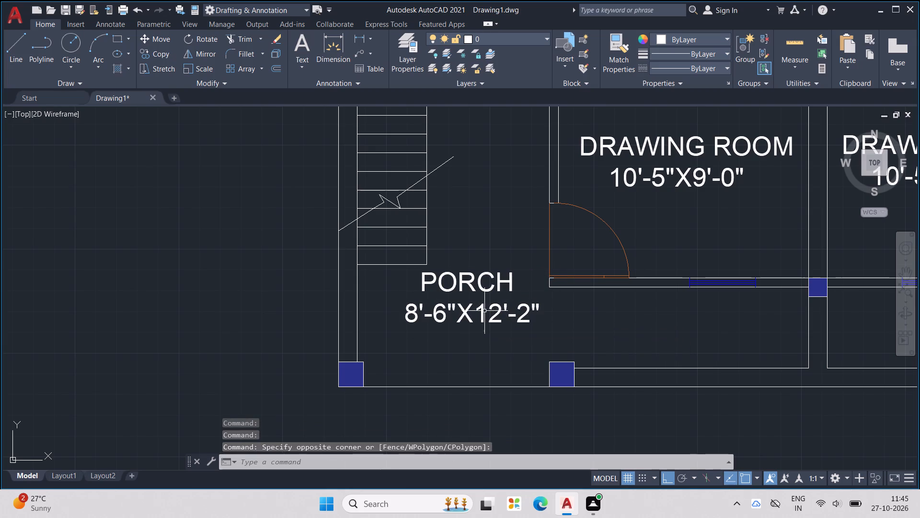
# Set the PORCH label's text height to 7".
pyautogui.click(463, 279)
pyautogui.rightClick(463, 279)
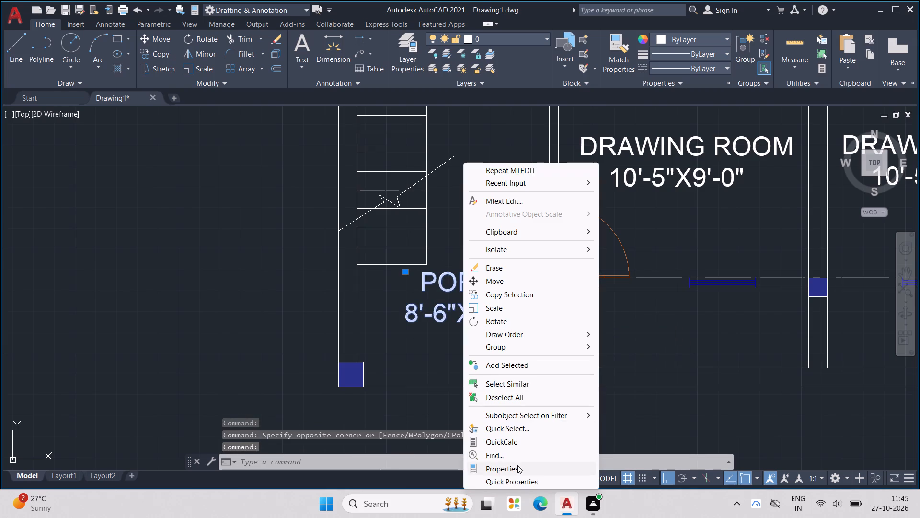
pyautogui.click(517, 465)
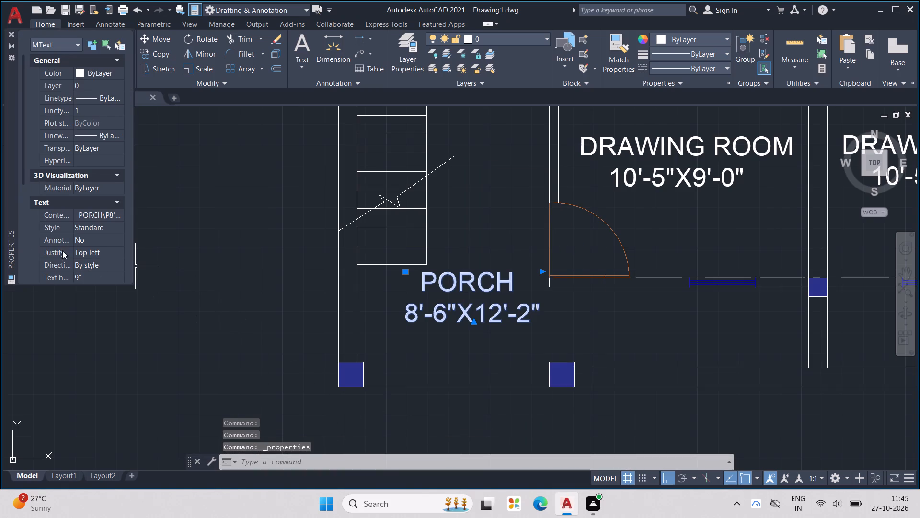
pyautogui.click(95, 278)
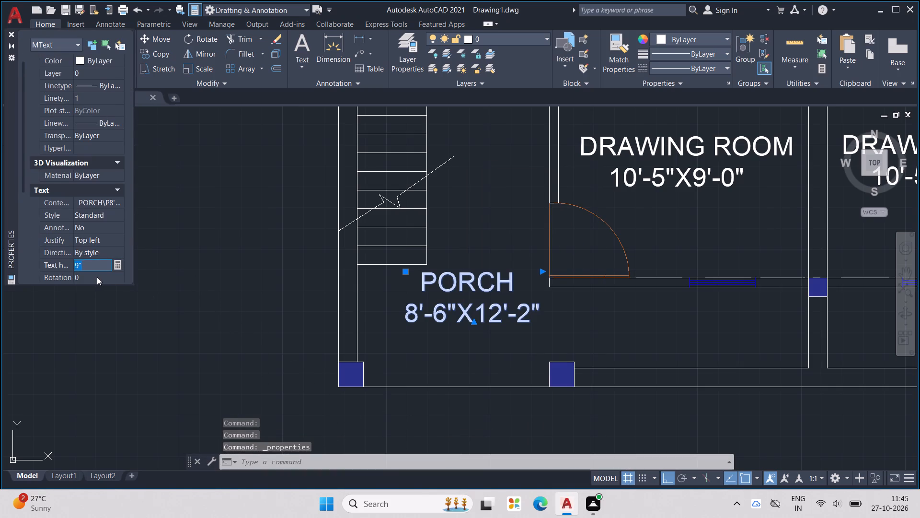
pyautogui.press('7')
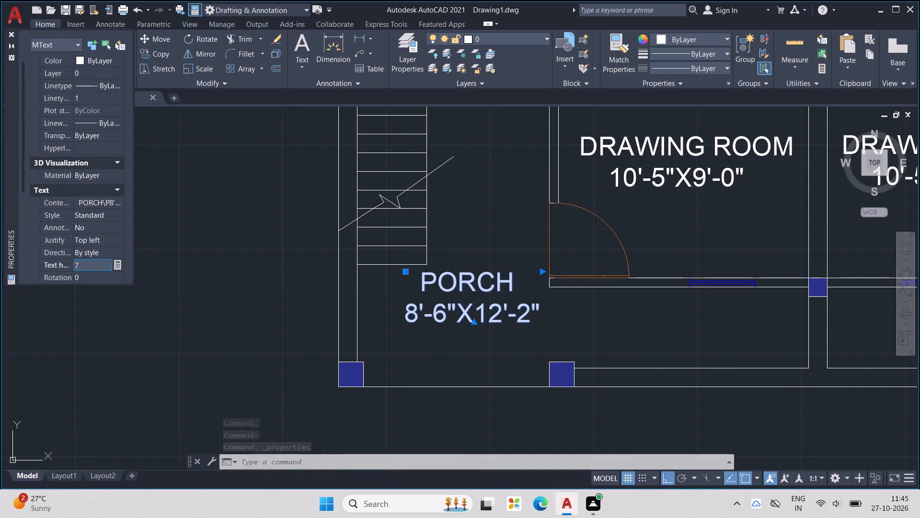
pyautogui.hotkey('shift', '"')
pyautogui.press('Return')
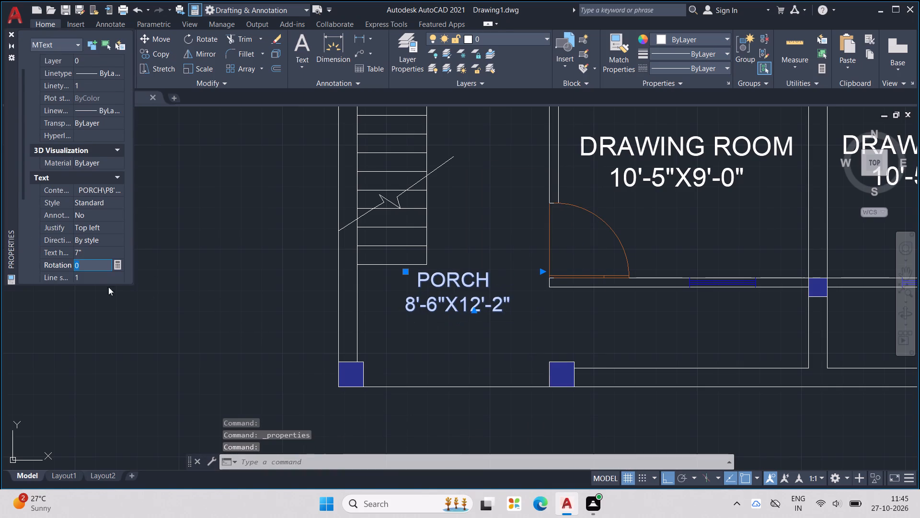
pyautogui.press('Escape')
pyautogui.press('Escape')
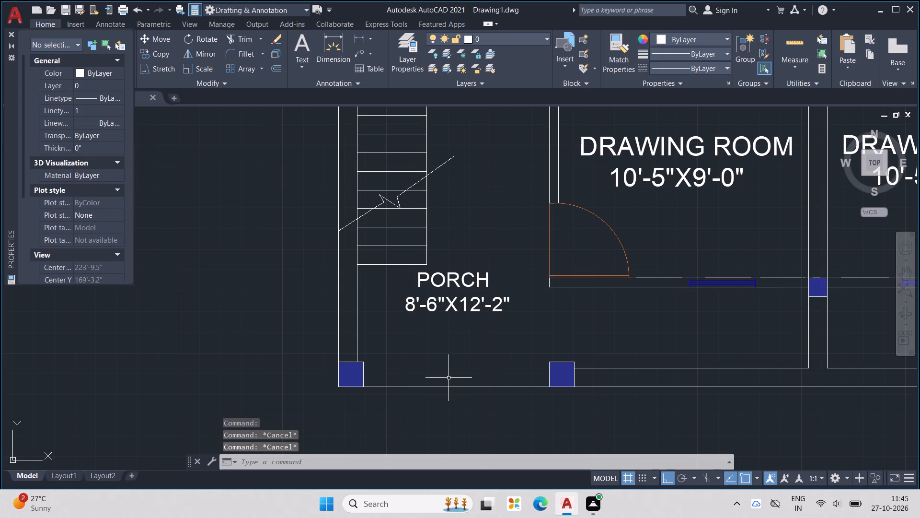
# Move the PORCH label up beside the bottom of the staircase, between the stairs and the drawing room door.
pyautogui.middleClick(449, 369)
pyautogui.scroll(-2, 448, 366)
pyautogui.moveTo(443, 351); pyautogui.dragTo(384, 351, button='middle')
pyautogui.scroll(2, 385, 350)
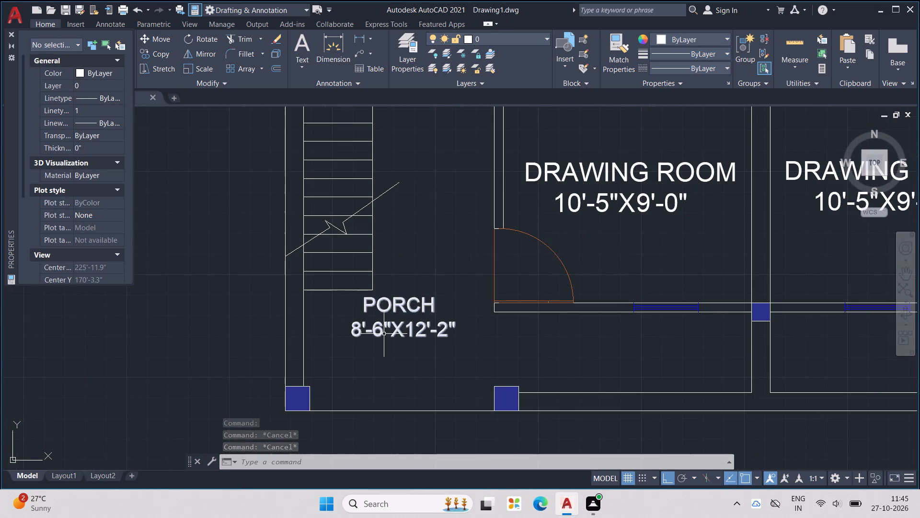
pyautogui.click(384, 334)
pyautogui.moveTo(368, 333); pyautogui.dragTo(373, 293)
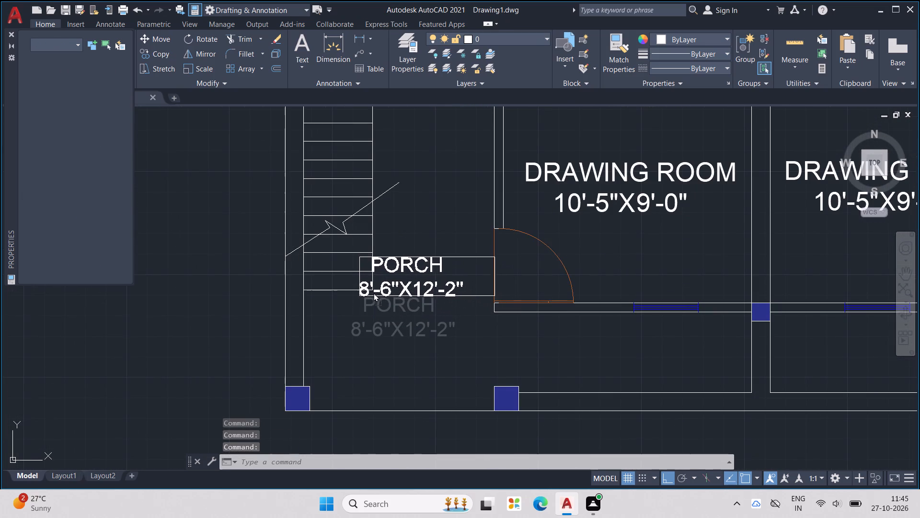
pyautogui.moveTo(373, 293); pyautogui.dragTo(387, 317)
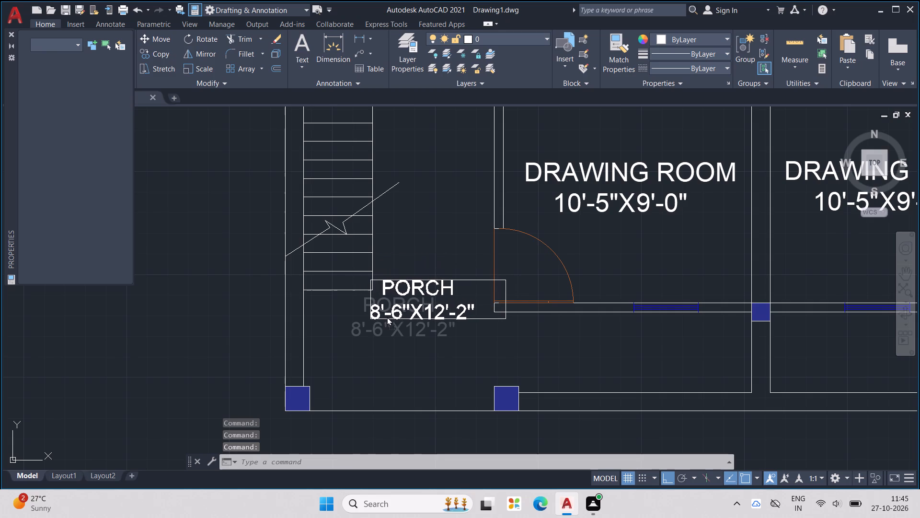
pyautogui.moveTo(387, 317); pyautogui.dragTo(396, 307)
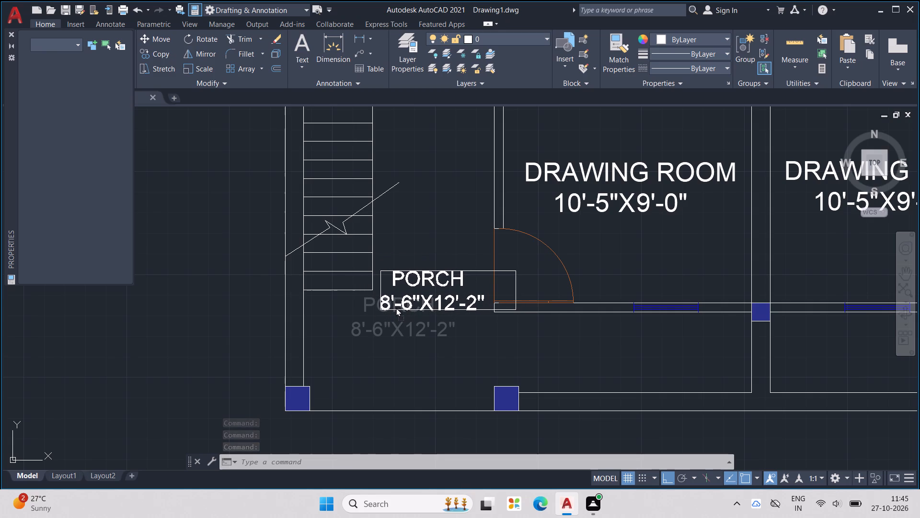
pyautogui.moveTo(396, 307); pyautogui.dragTo(391, 308)
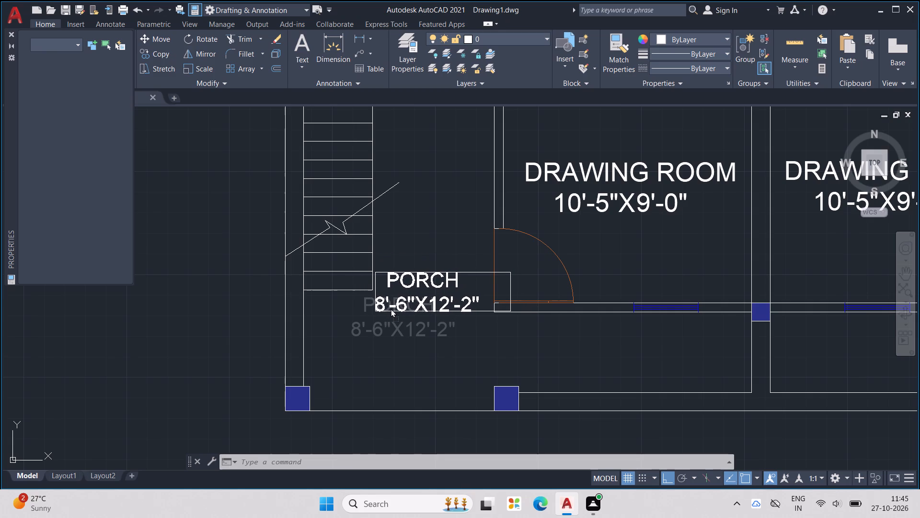
pyautogui.moveTo(391, 308); pyautogui.dragTo(381, 310)
# Shift the PORCH label slightly up and toward the drawing room door, clear of the staircase.
pyautogui.scroll(-2, 414, 307)
pyautogui.scroll(3, 421, 313)
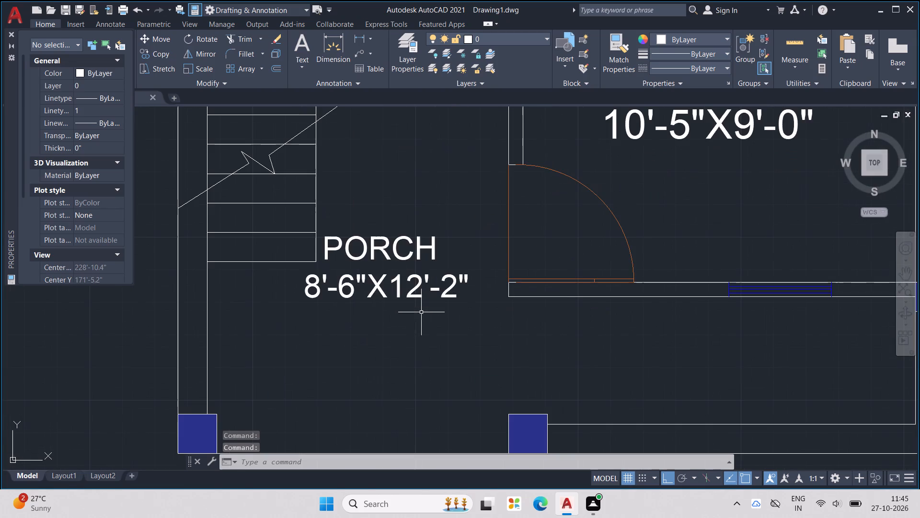
pyautogui.click(422, 291)
pyautogui.click(415, 298)
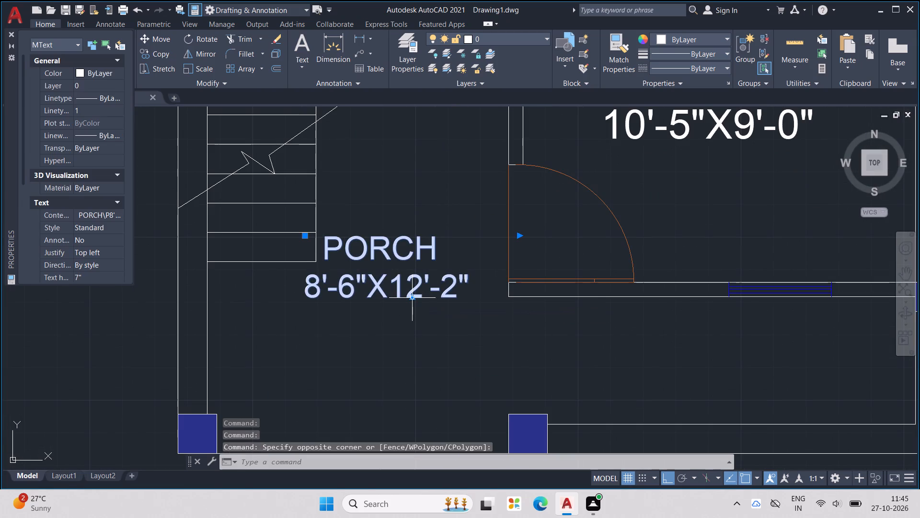
pyautogui.press('Escape')
pyautogui.press('Escape')
pyautogui.press('Escape')
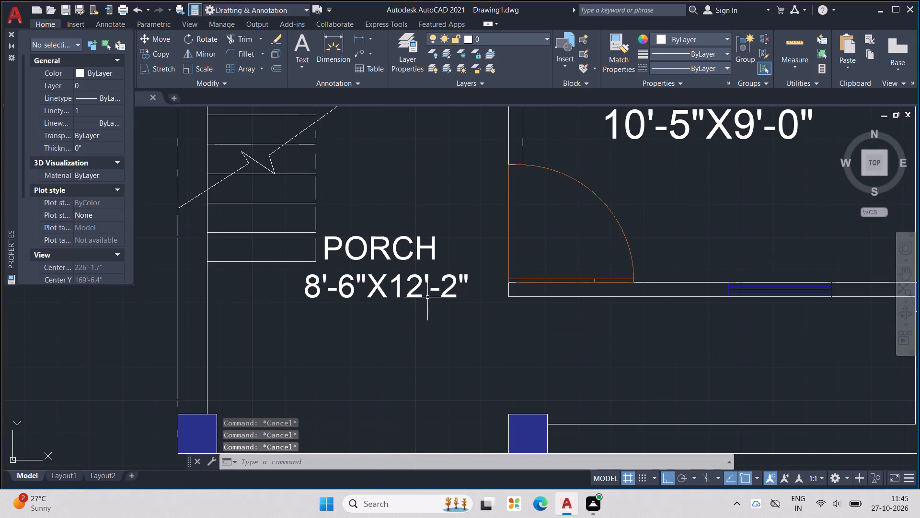
pyautogui.click(428, 297)
pyautogui.click(413, 294)
pyautogui.moveTo(381, 295); pyautogui.dragTo(387, 294)
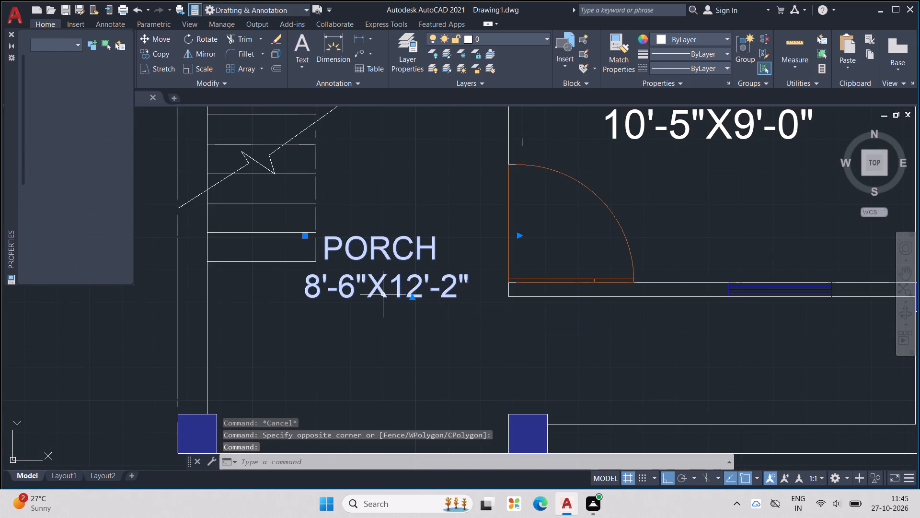
pyautogui.moveTo(387, 294); pyautogui.dragTo(402, 284)
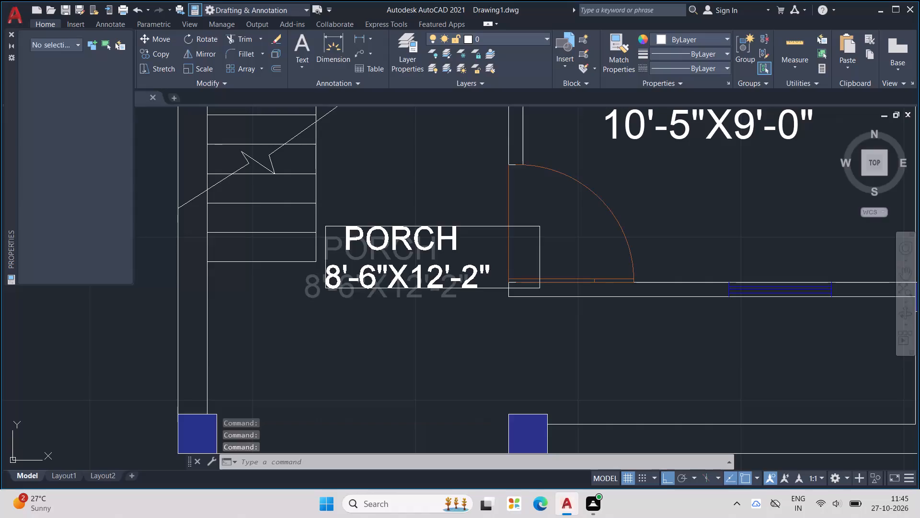
pyautogui.press('Escape')
pyautogui.press('Escape')
# Copy the PORCH 8'-6"X12'-2" label into the mirrored porch, between the drawing room door and the staircase.
pyautogui.click(441, 280)
pyautogui.click(424, 279)
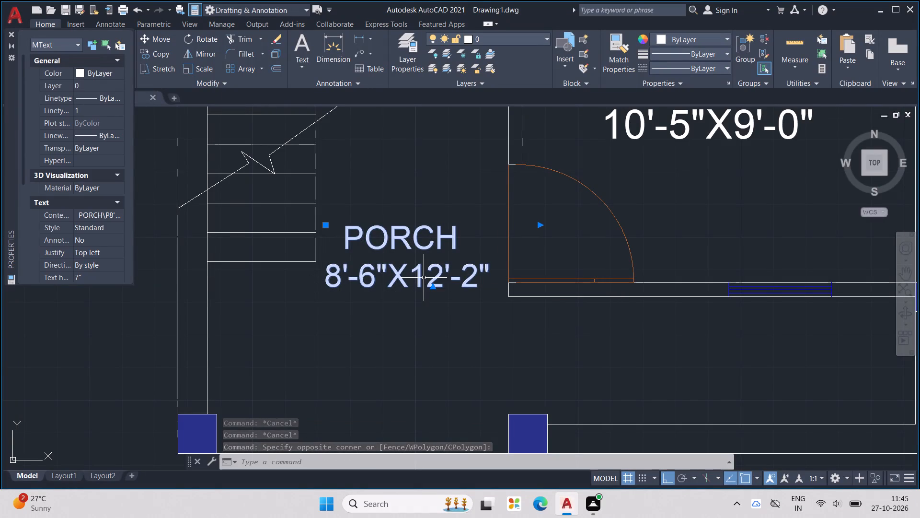
pyautogui.hotkey('ctrl', 'c')
pyautogui.hotkey('ctrl', 'v')
pyautogui.keyDown('ctrl'); pyautogui.scroll(-2, 428, 288); pyautogui.keyUp('ctrl')
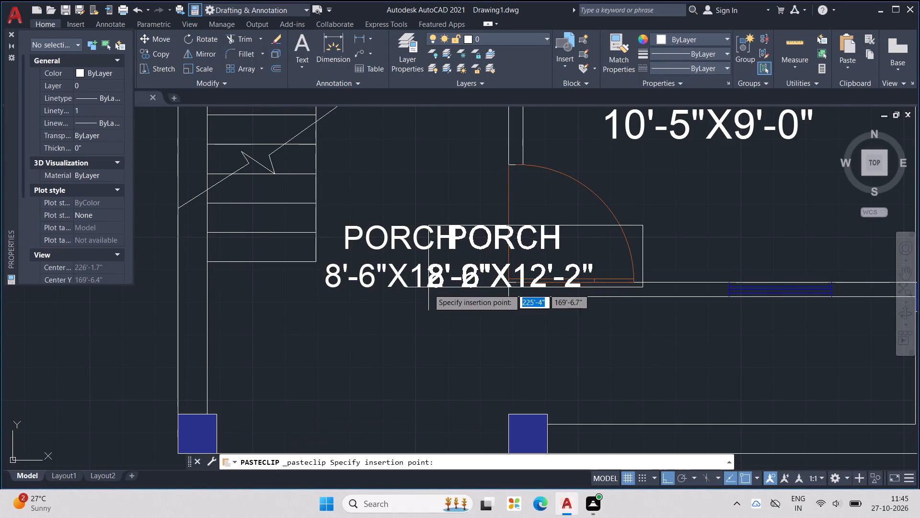
pyautogui.moveTo(446, 323); pyautogui.dragTo(288, 328, button='middle')
pyautogui.scroll(-2, 287, 328)
pyautogui.scroll(1, 419, 322)
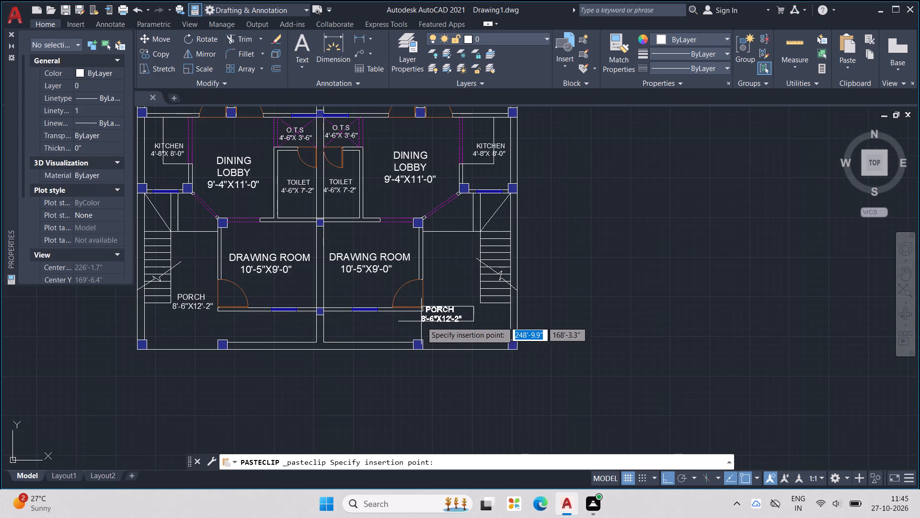
pyautogui.scroll(2, 443, 316)
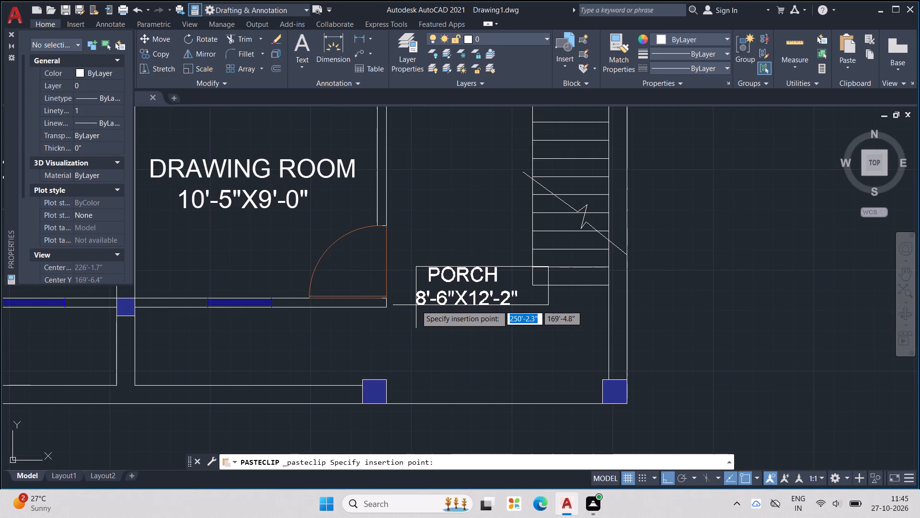
pyautogui.click(422, 302)
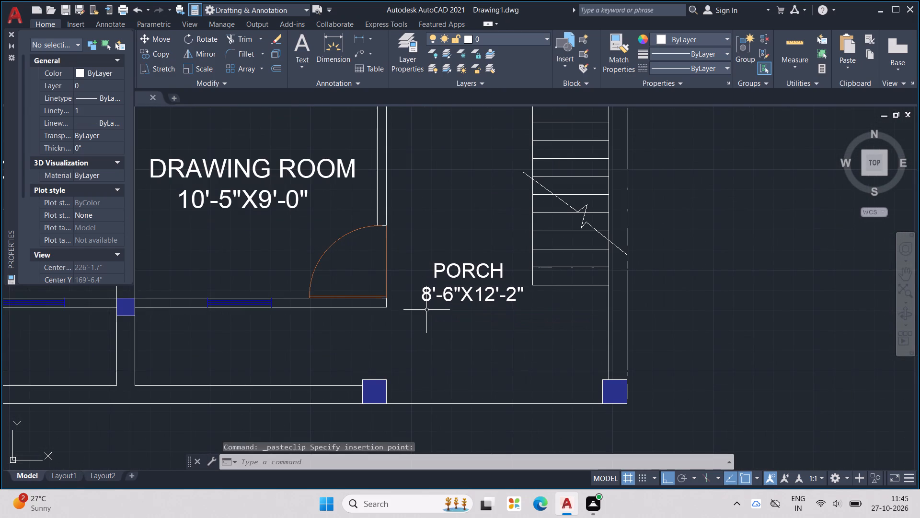
pyautogui.press('Escape')
pyautogui.moveTo(400, 352); pyautogui.dragTo(473, 353, button='middle')
pyautogui.press('Escape')
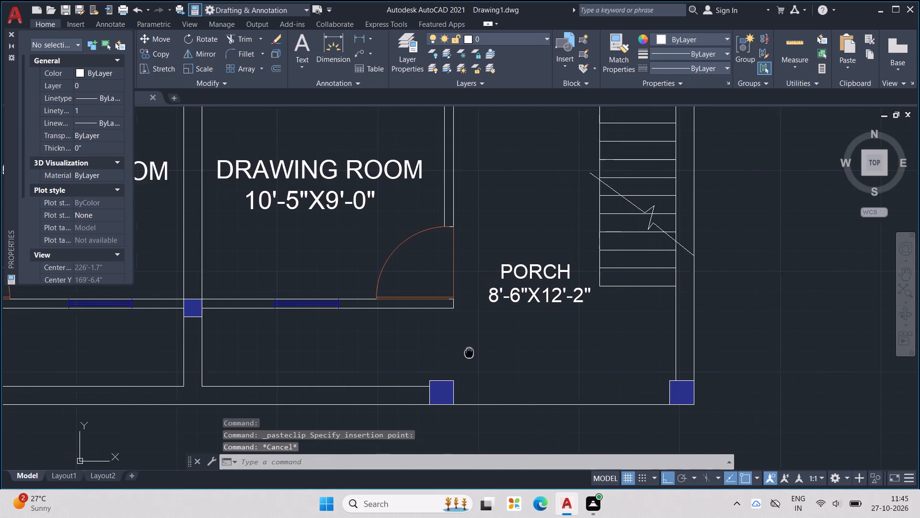
# Copy the mirrored porch's label into the open strip in front of the adjacent drawing room's window.
pyautogui.moveTo(473, 353); pyautogui.dragTo(564, 344, button='middle')
pyautogui.press('Escape')
pyautogui.click(630, 288)
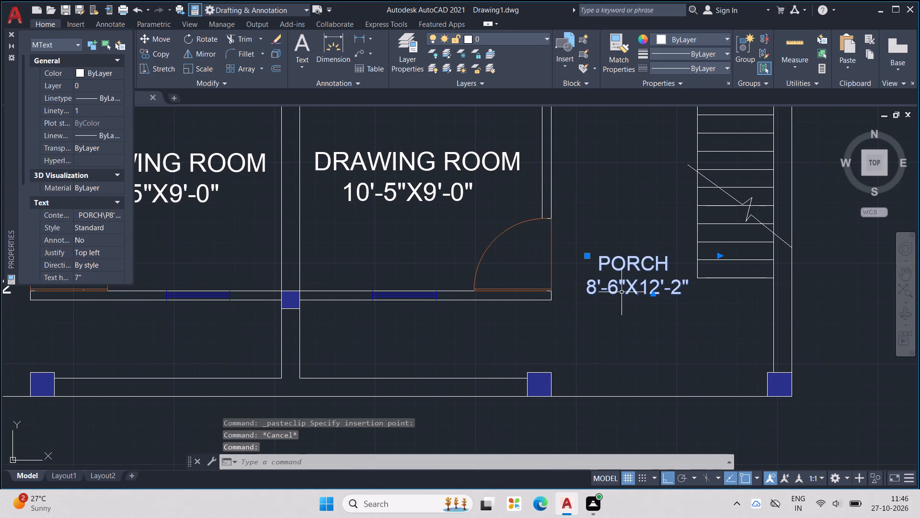
pyautogui.hotkey('ctrl', 'c')
pyautogui.hotkey('ctrl', 'v')
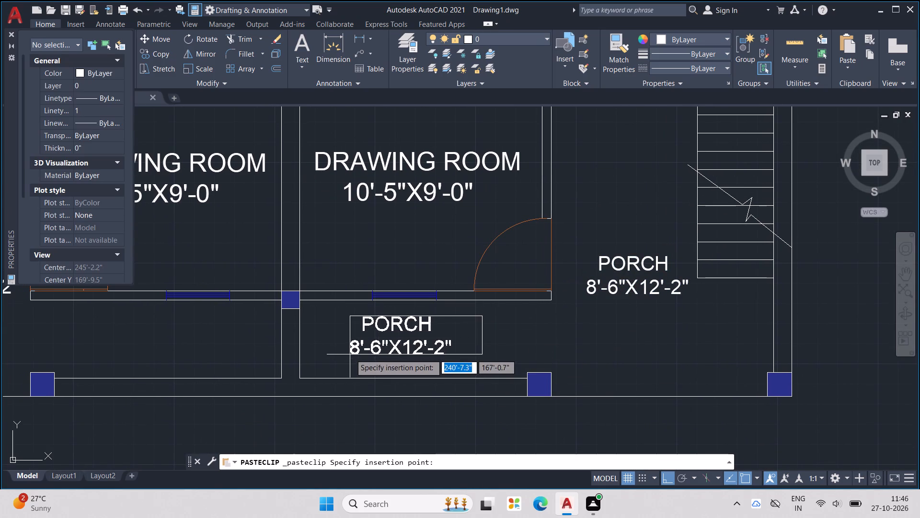
pyautogui.click(350, 354)
pyautogui.doubleClick(392, 327)
pyautogui.doubleClick(423, 325)
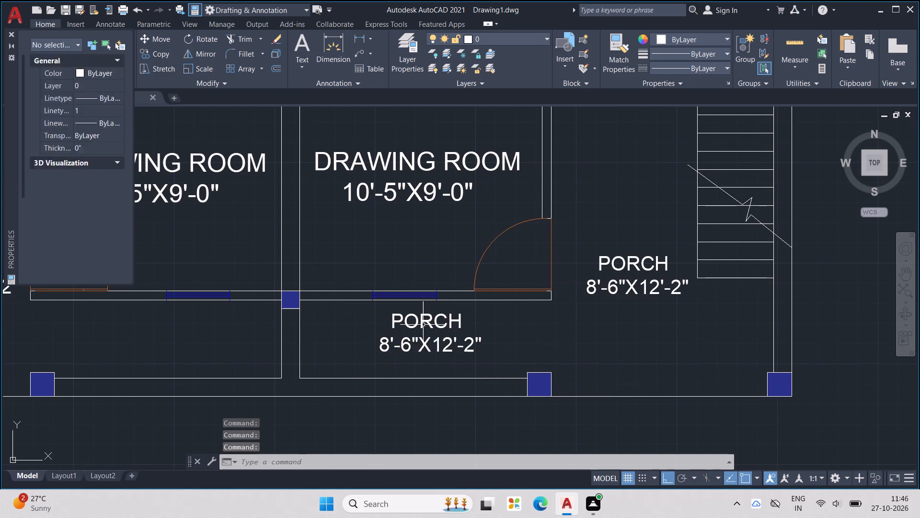
# Replace the word PORCH in the label below the drawing room window with 3'-3".
pyautogui.scroll(1, 436, 327)
pyautogui.click(427, 320)
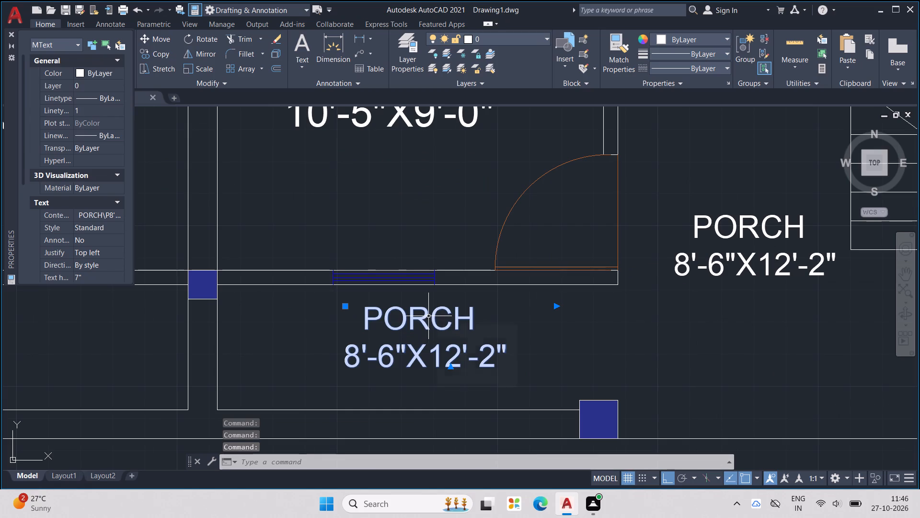
pyautogui.doubleClick(410, 320)
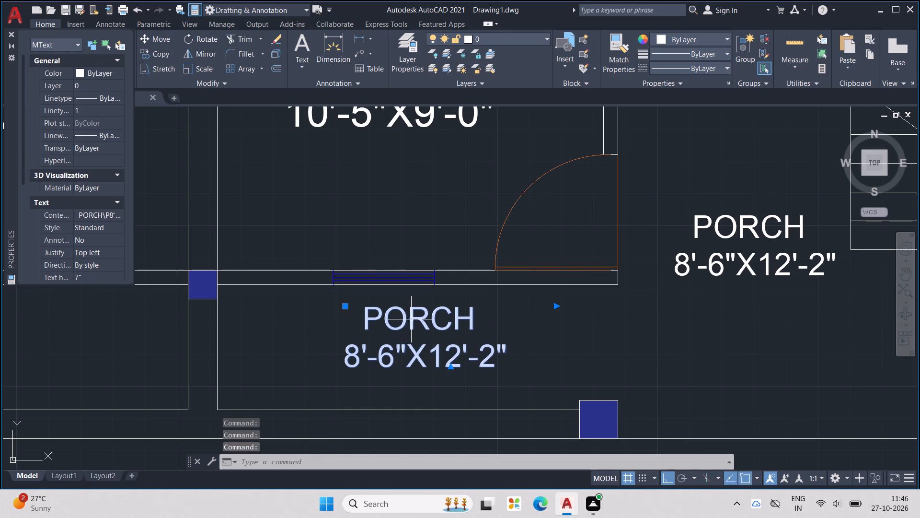
pyautogui.doubleClick(413, 317)
pyautogui.click(401, 297)
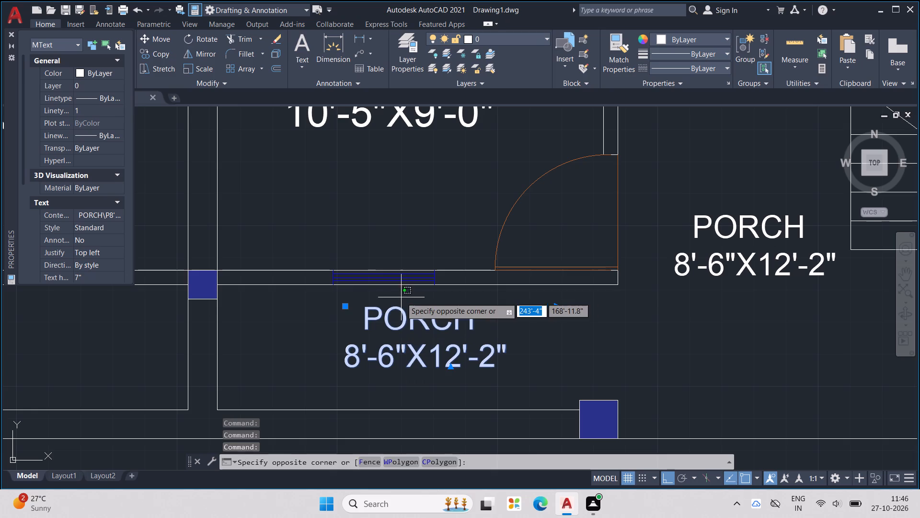
pyautogui.tripleClick(425, 323)
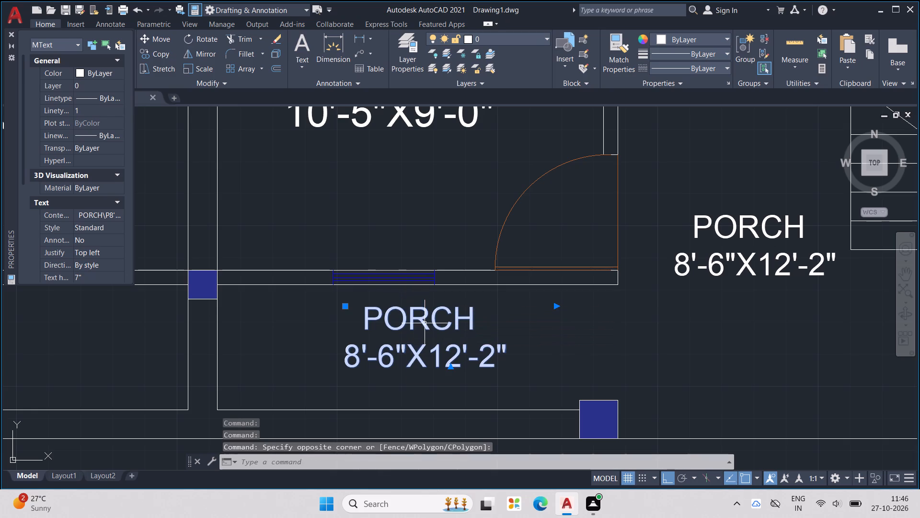
pyautogui.click(424, 326)
pyautogui.moveTo(500, 330); pyautogui.dragTo(273, 314)
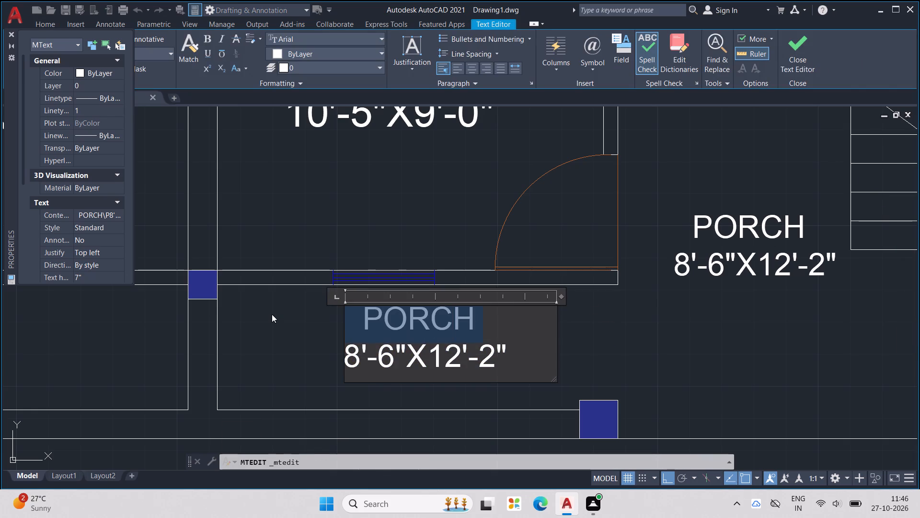
pyautogui.write("3'=")
pyautogui.press('BackSpace')
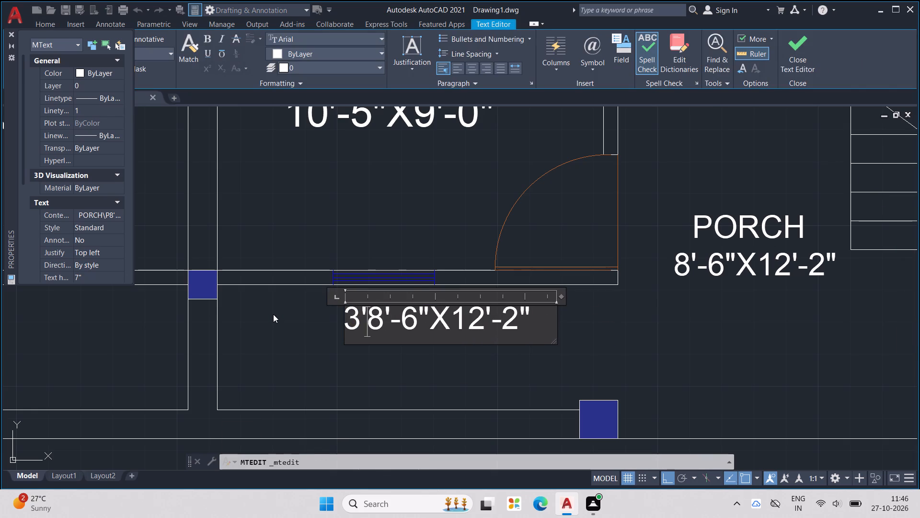
pyautogui.press('-')
pyautogui.write('3"')
# Delete the leftover 8'-6"X12'-2" and complete the label's text as 3'-3" WD FRONT LAWN.
pyautogui.press('Right')
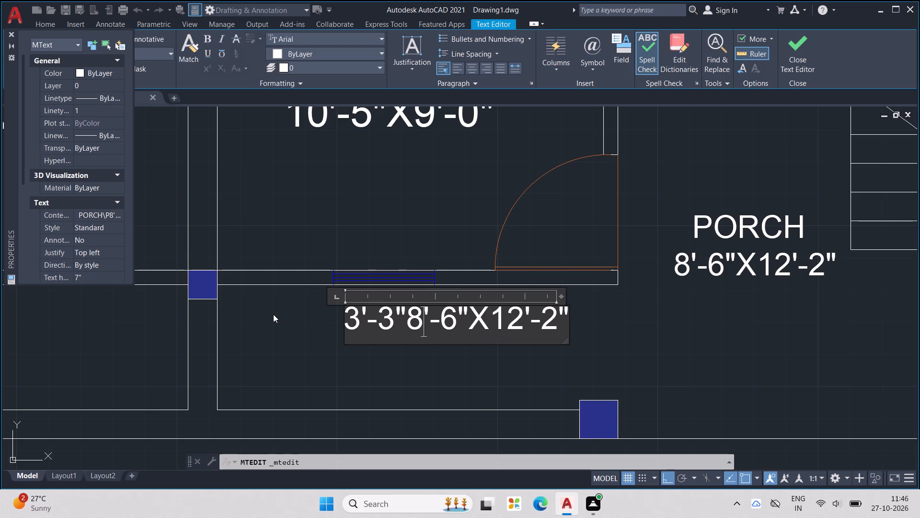
pyautogui.press('Right')
pyautogui.press('Right')
pyautogui.press('Right')
pyautogui.press('Right')
pyautogui.press('Right')
pyautogui.press('Right')
pyautogui.press('Right')
pyautogui.press('Right')
pyautogui.press('Right')
pyautogui.press('Right')
pyautogui.press('Right')
pyautogui.press('BackSpace')
pyautogui.press('BackSpace')
pyautogui.press('BackSpace')
pyautogui.press('BackSpace')
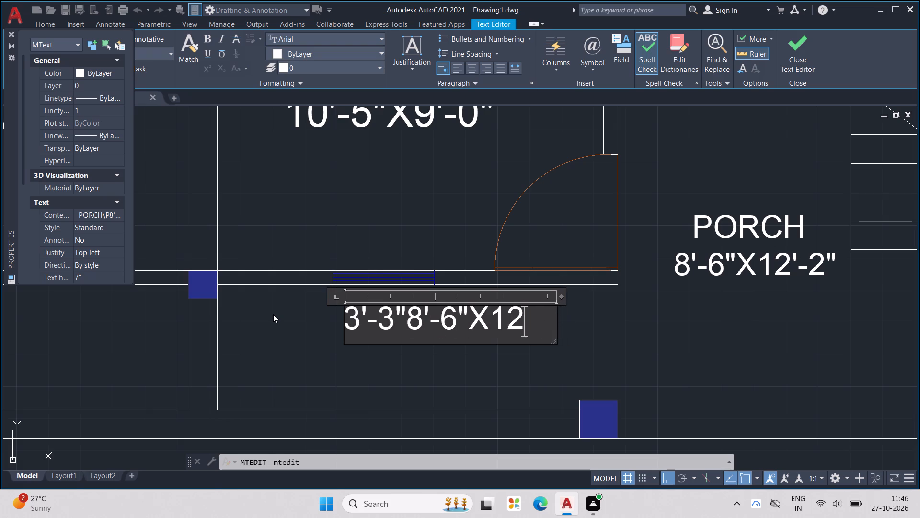
pyautogui.press('BackSpace')
pyautogui.press('BackSpace')
pyautogui.press('BackSpace')
pyautogui.press('BackSpace')
pyautogui.press('BackSpace')
pyautogui.press('BackSpace')
pyautogui.press('BackSpace')
pyautogui.press('BackSpace')
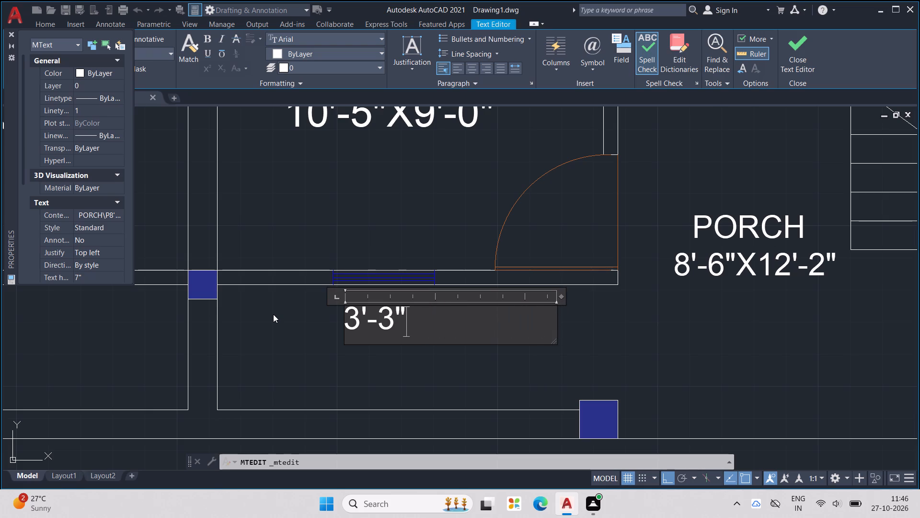
pyautogui.press('space')
pyautogui.write('WD')
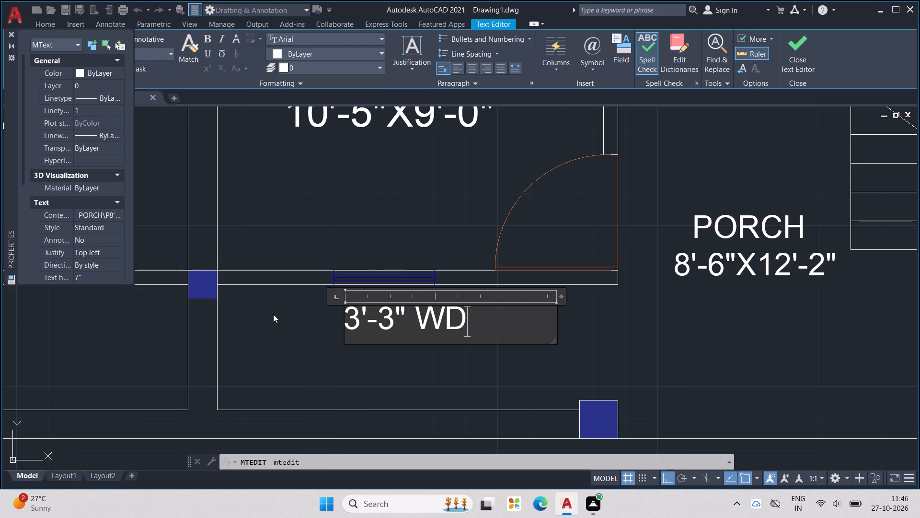
pyautogui.press('space')
pyautogui.write('FRONT LAWN')
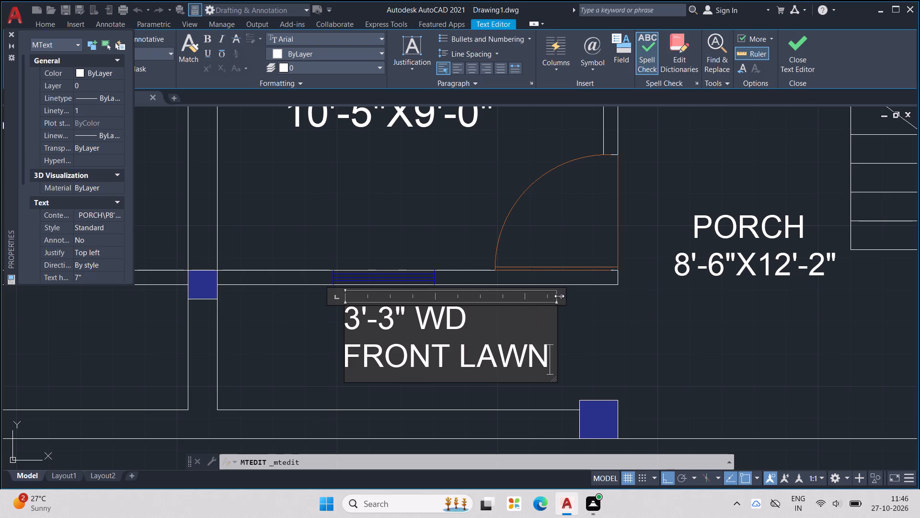
# Widen the label's text frame so 3'-3" WD FRONT LAWN fits on a single line.
pyautogui.moveTo(558, 296); pyautogui.dragTo(770, 320)
pyautogui.click(772, 319)
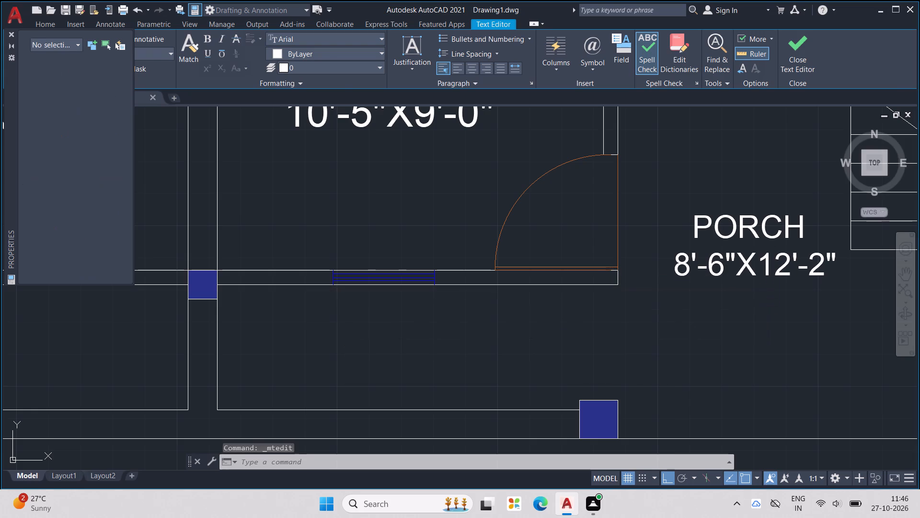
# Move the 3'-3" WD FRONT LAWN label to the middle of the strip between the drawing room wall and the front boundary.
pyautogui.scroll(-2, 731, 394)
pyautogui.moveTo(717, 383); pyautogui.dragTo(711, 376, button='middle')
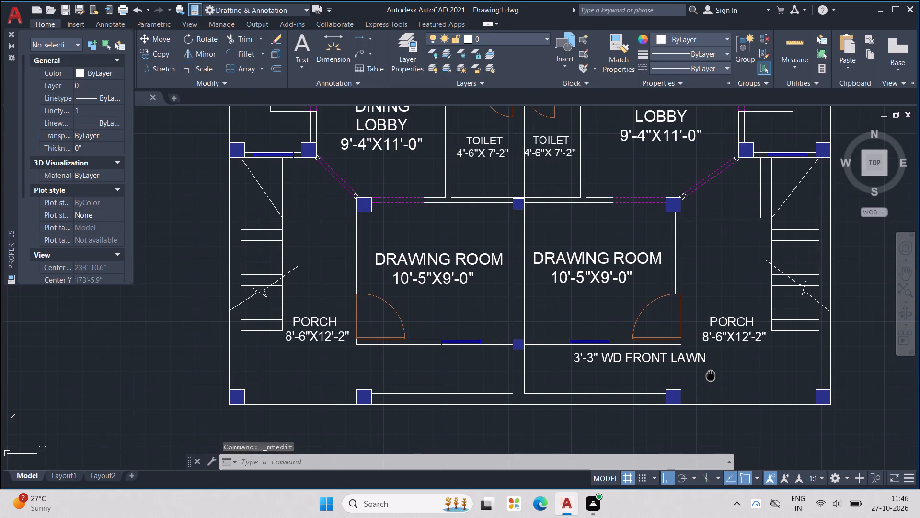
pyautogui.moveTo(711, 376); pyautogui.dragTo(713, 375, button='middle')
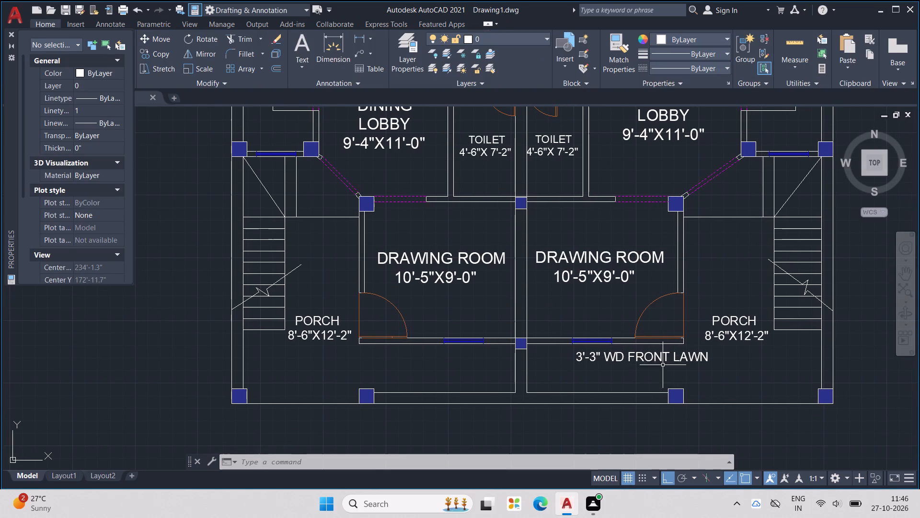
pyautogui.press('Escape')
pyautogui.press('Escape')
pyautogui.press('Escape')
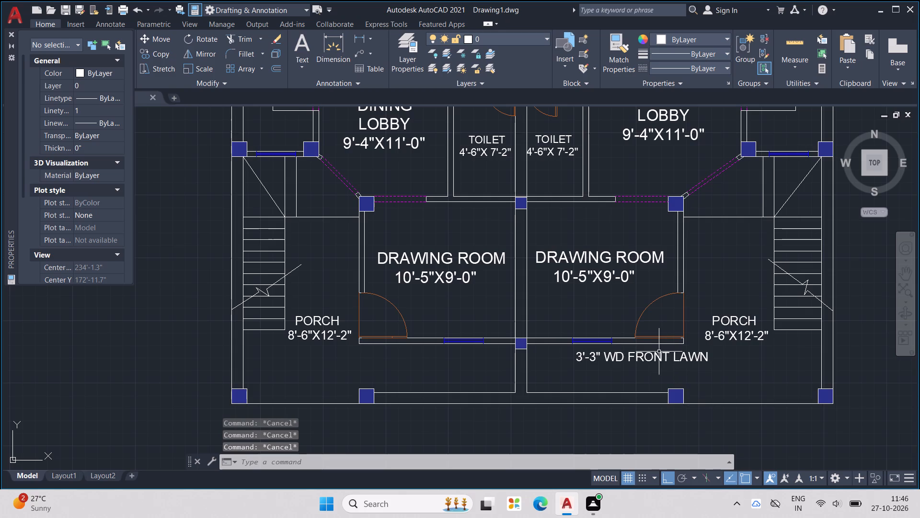
pyautogui.click(658, 352)
pyautogui.scroll(2, 658, 352)
pyautogui.moveTo(667, 363); pyautogui.dragTo(647, 379)
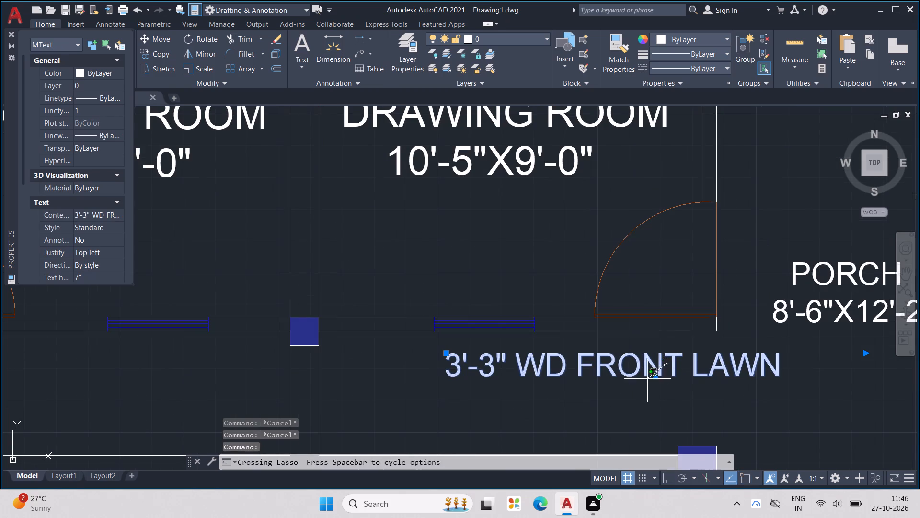
pyautogui.moveTo(647, 379); pyautogui.dragTo(643, 381)
pyautogui.moveTo(643, 376); pyautogui.dragTo(653, 288, button='middle')
pyautogui.moveTo(654, 279); pyautogui.dragTo(624, 294)
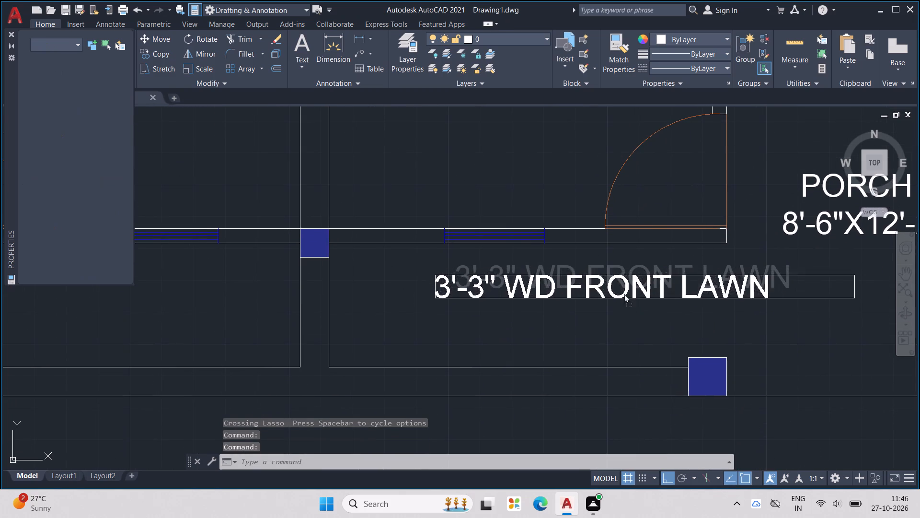
pyautogui.moveTo(624, 294); pyautogui.dragTo(558, 313)
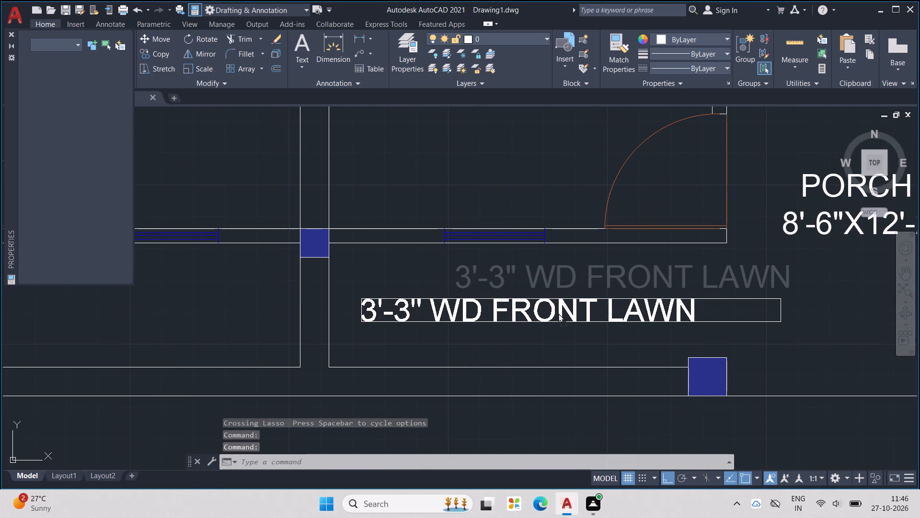
pyautogui.moveTo(558, 313); pyautogui.dragTo(551, 317)
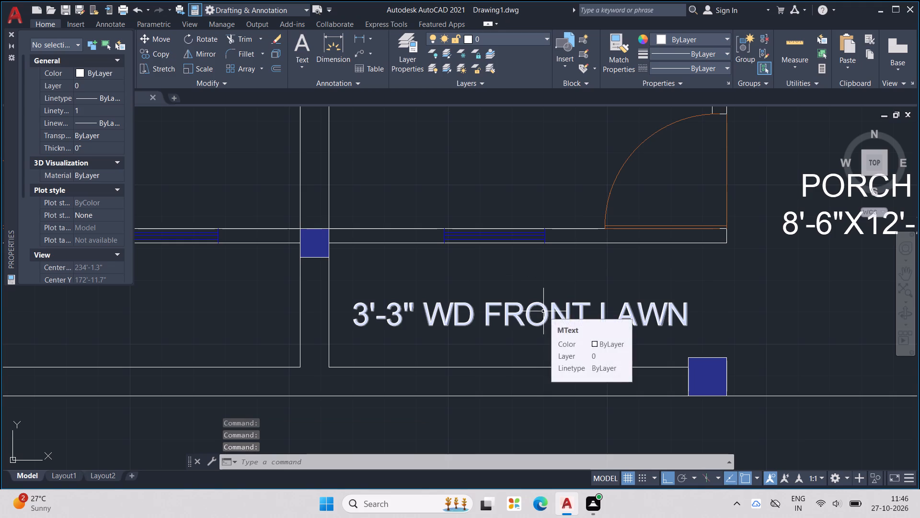
# Narrow the text frame of the 3'-3" WD FRONT LAWN label so it ends just past the text, keeping one line.
pyautogui.click(597, 327)
pyautogui.click(612, 318)
pyautogui.click(615, 317)
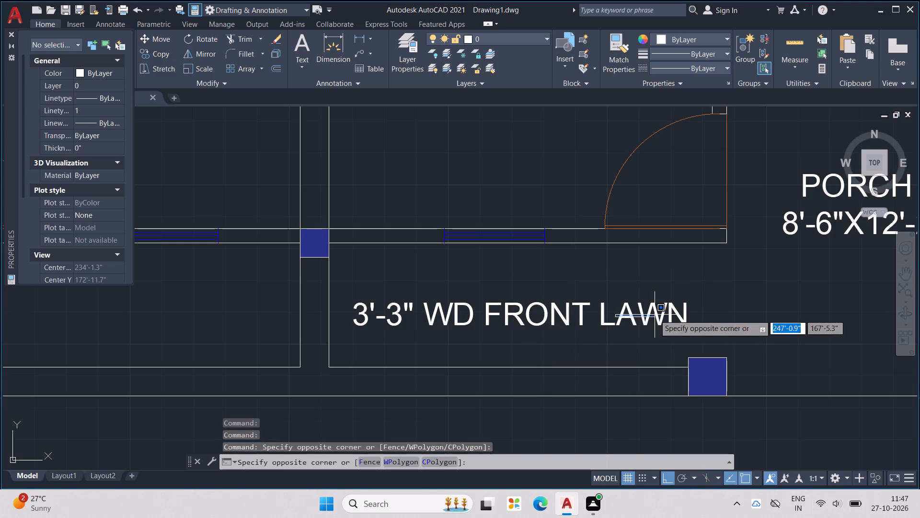
pyautogui.click(655, 315)
pyautogui.click(667, 314)
pyautogui.click(653, 318)
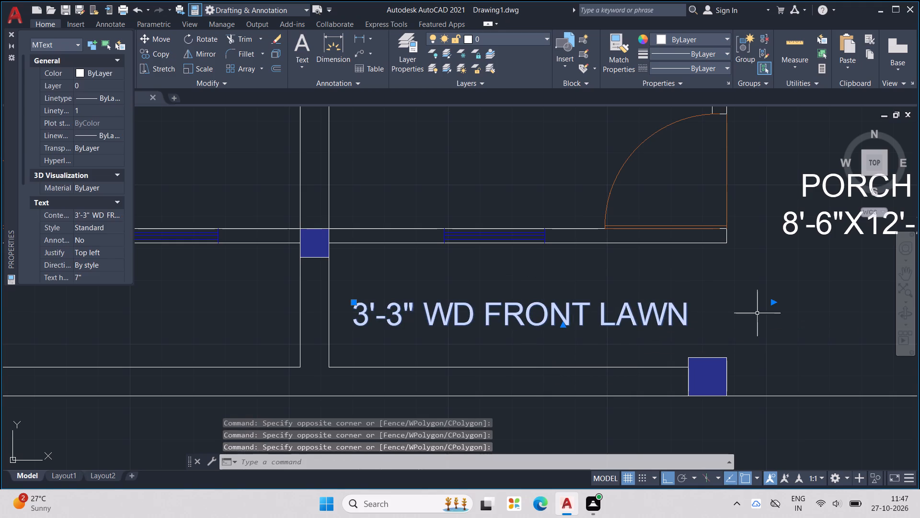
pyautogui.moveTo(773, 303); pyautogui.dragTo(696, 309)
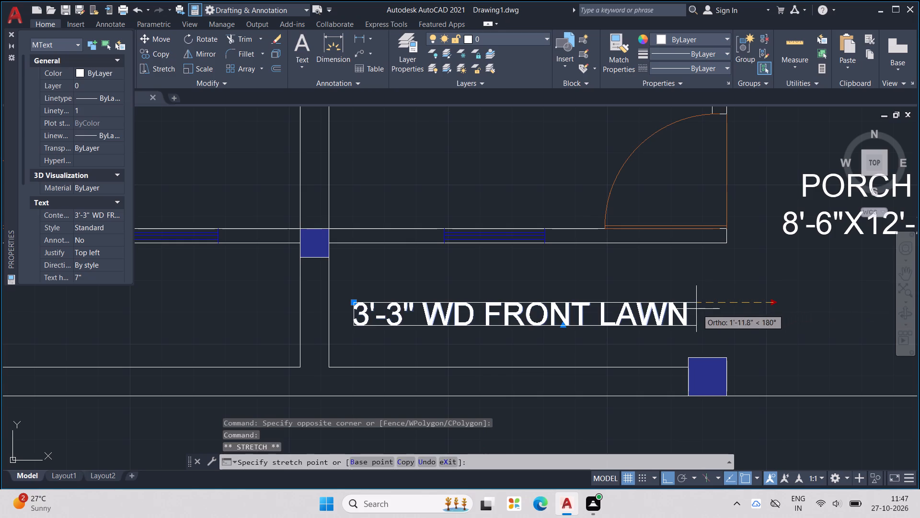
pyautogui.moveTo(696, 309); pyautogui.dragTo(695, 309)
pyautogui.click(694, 309)
pyautogui.moveTo(609, 328); pyautogui.dragTo(653, 323, button='middle')
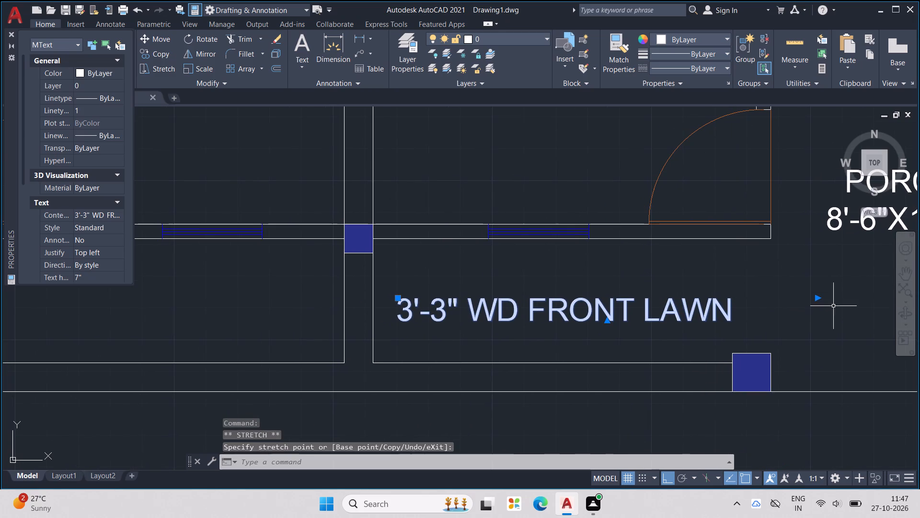
pyautogui.moveTo(819, 296); pyautogui.dragTo(768, 296)
pyautogui.click(768, 296)
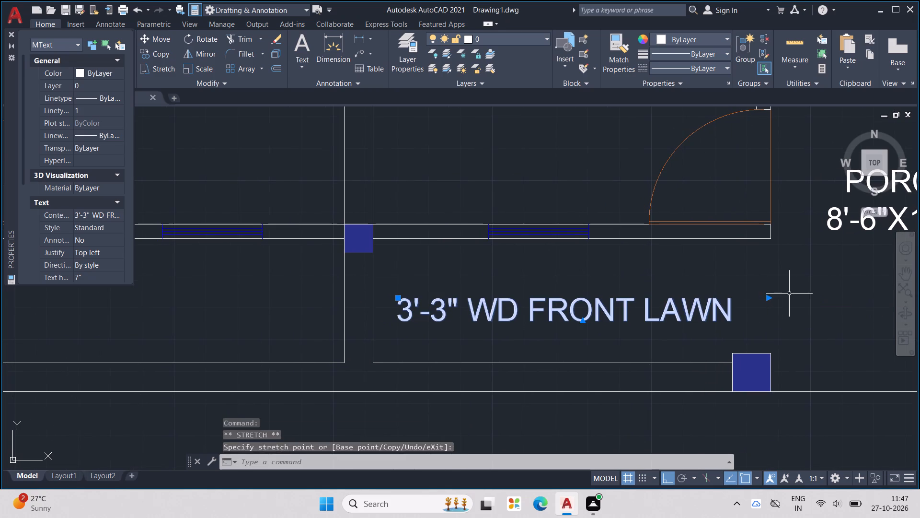
pyautogui.moveTo(770, 298); pyautogui.dragTo(745, 303)
pyautogui.click(750, 297)
pyautogui.scroll(-1, 751, 299)
pyautogui.moveTo(751, 299); pyautogui.dragTo(806, 278, button='middle')
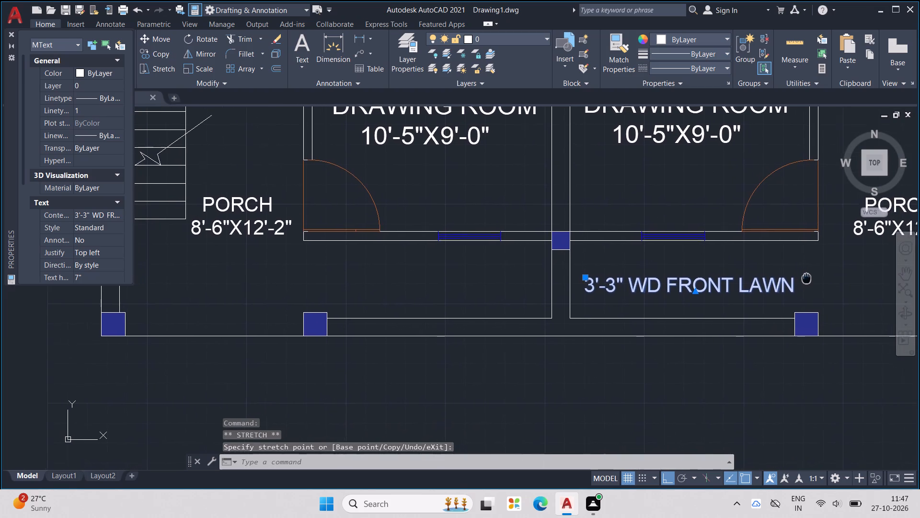
pyautogui.moveTo(806, 278); pyautogui.dragTo(820, 275, button='middle')
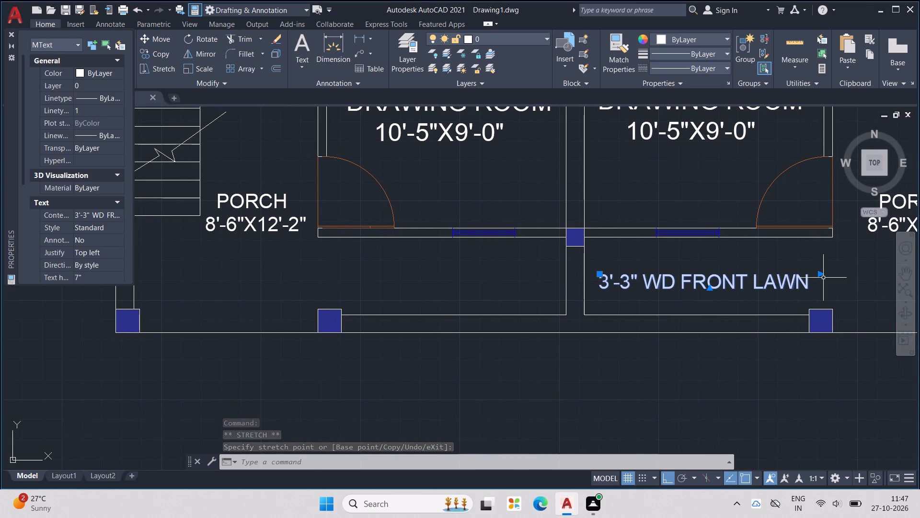
pyautogui.press('Escape')
pyautogui.press('Escape')
pyautogui.press('Escape')
pyautogui.press('Escape')
pyautogui.press('Escape')
pyautogui.press('Escape')
pyautogui.press('Escape')
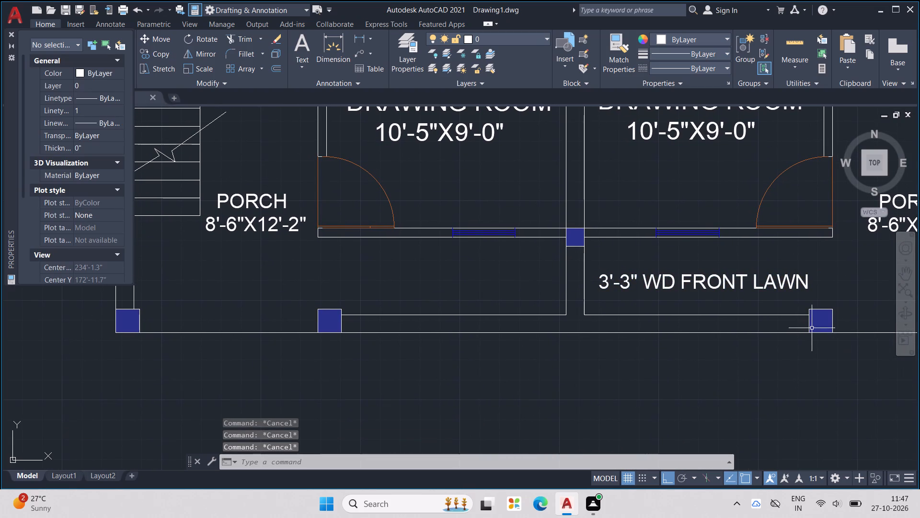
# Copy the 3'-3" WD FRONT LAWN label into the front lawn strip of the left-hand unit, below its drawing room.
pyautogui.click(713, 286)
pyautogui.hotkey('ctrl', 'c')
pyautogui.hotkey('ctrl', 'v')
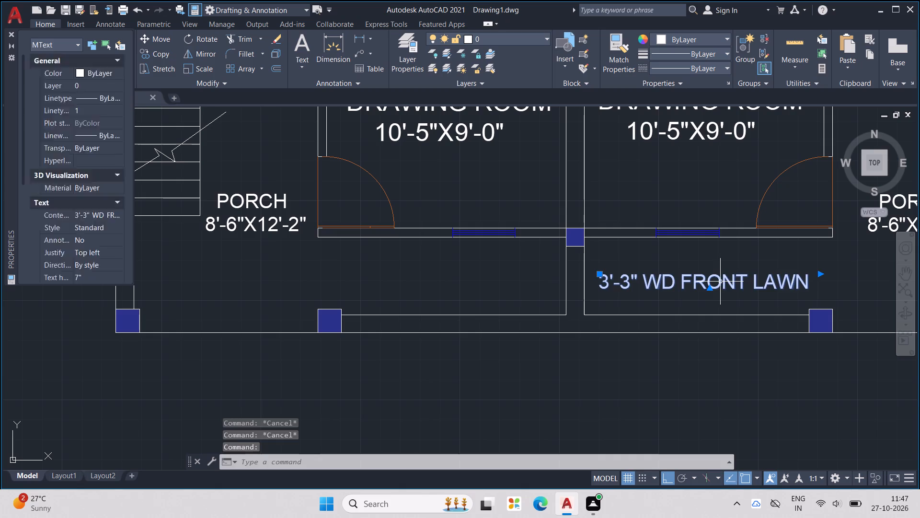
pyautogui.moveTo(361, 291); pyautogui.dragTo(391, 306, button='middle')
pyautogui.click(365, 298)
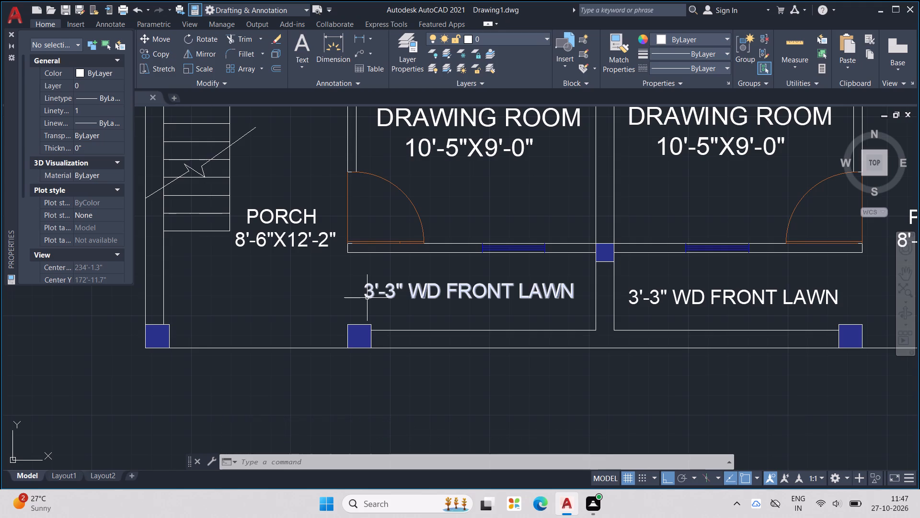
# Dimension the overall width of the floor plan between its outer top corners, placing the dimension line just above the toilets' outer wall.
pyautogui.scroll(-4, 380, 299)
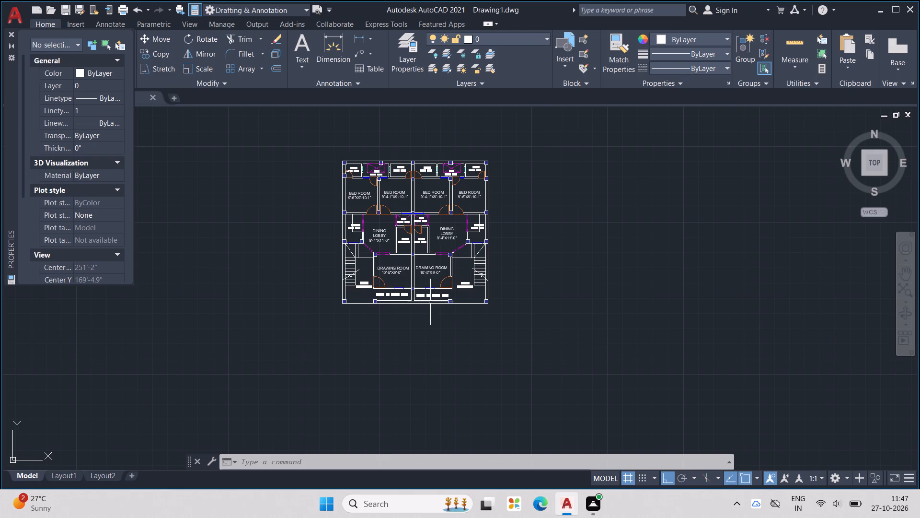
pyautogui.moveTo(420, 290); pyautogui.dragTo(532, 343, button='middle')
pyautogui.scroll(1, 534, 343)
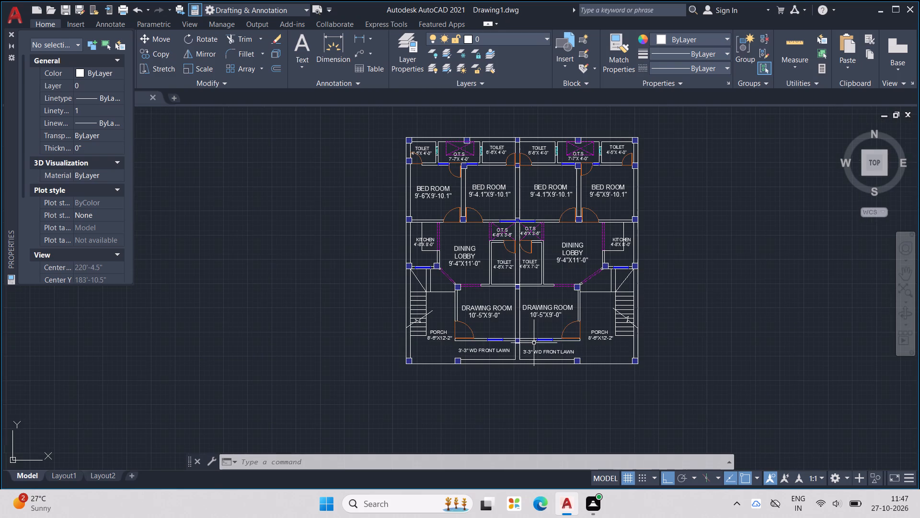
pyautogui.moveTo(525, 338); pyautogui.dragTo(534, 366, button='middle')
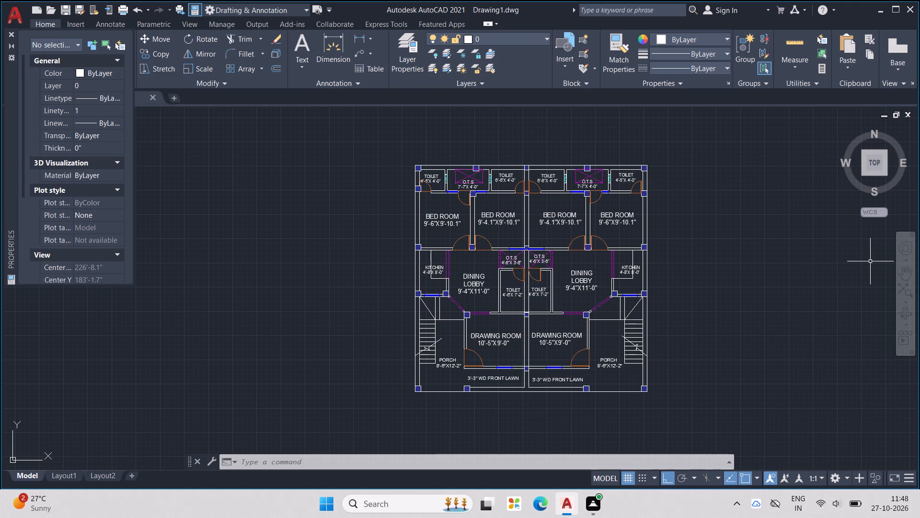
pyautogui.moveTo(871, 260); pyautogui.dragTo(839, 270, button='middle')
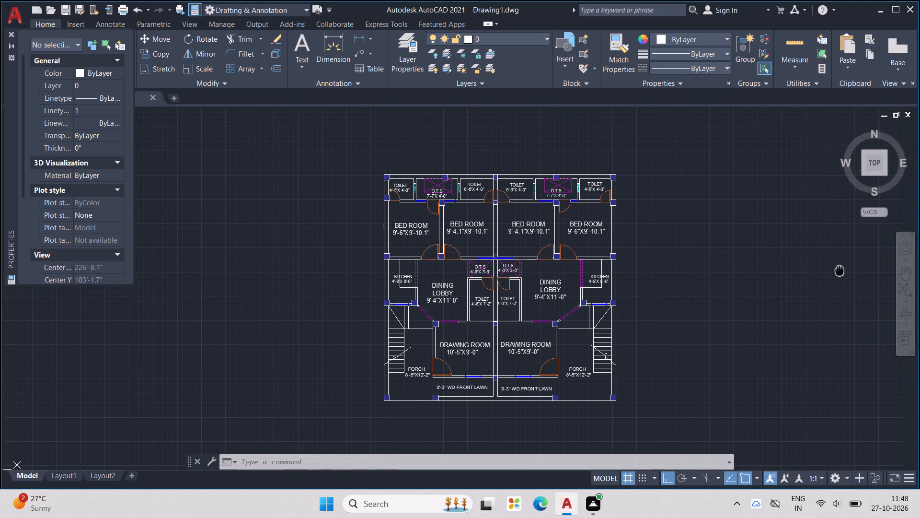
pyautogui.moveTo(839, 270); pyautogui.dragTo(835, 270, button='middle')
pyautogui.click(325, 37)
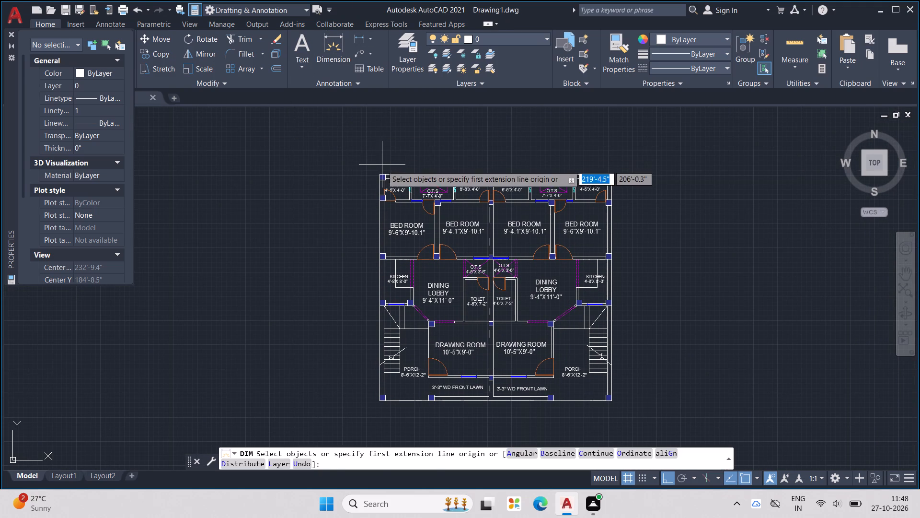
pyautogui.scroll(2, 381, 175)
pyautogui.click(374, 176)
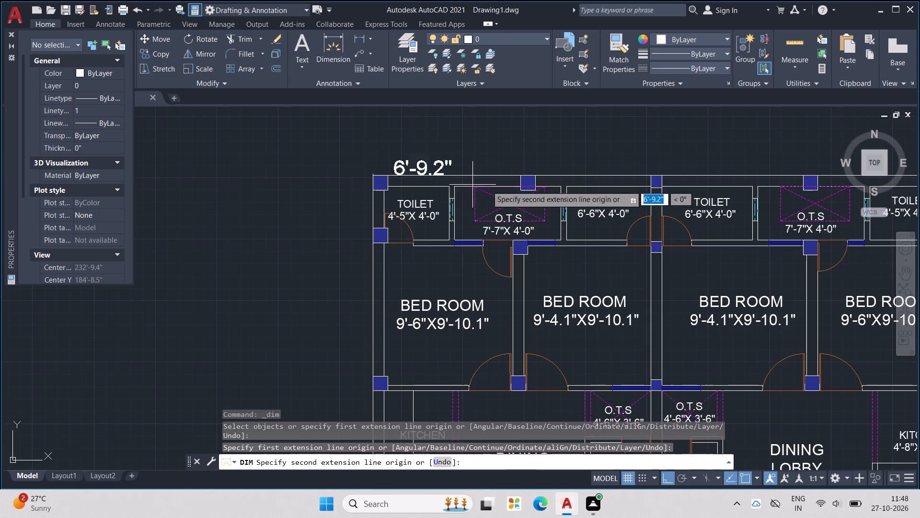
pyautogui.moveTo(564, 203); pyautogui.dragTo(393, 216, button='middle')
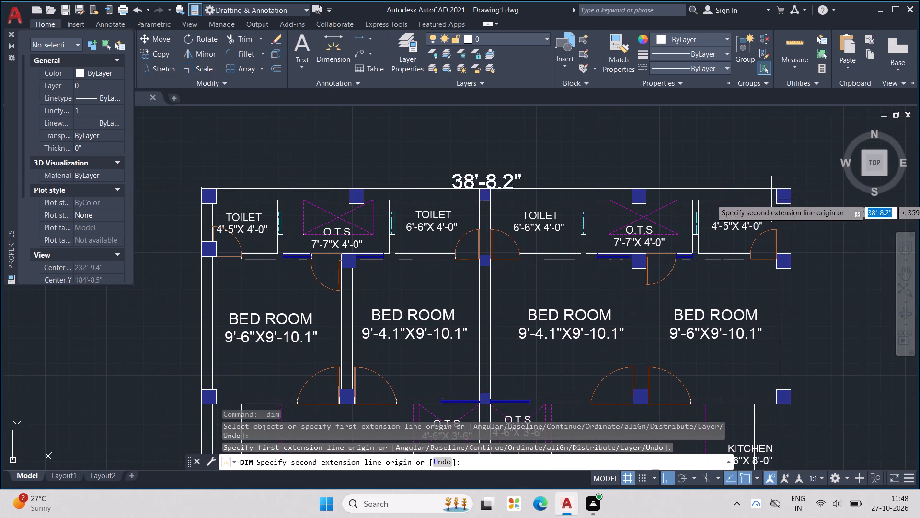
pyautogui.click(792, 188)
pyautogui.click(786, 172)
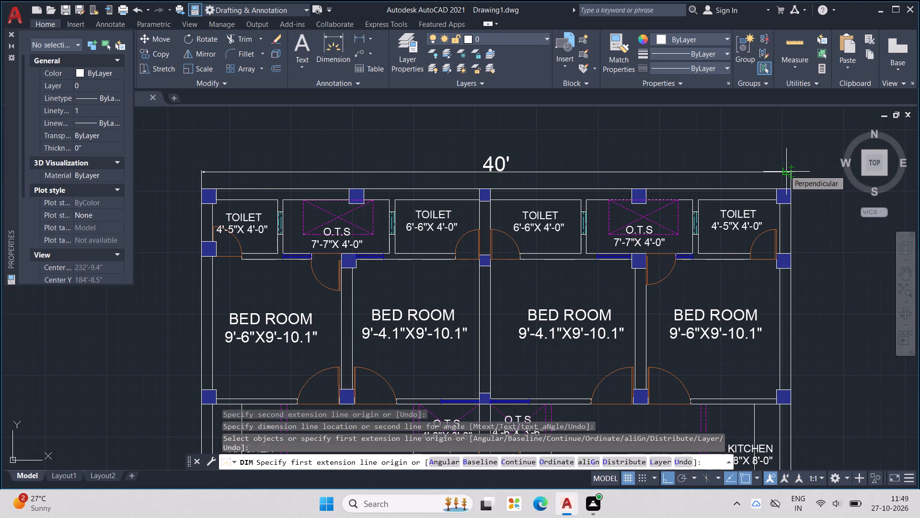
# Dimension the overall depth of the floor plan from its top-left to bottom-left outer corner, placing the dimension line outside the left wall.
pyautogui.click(321, 43)
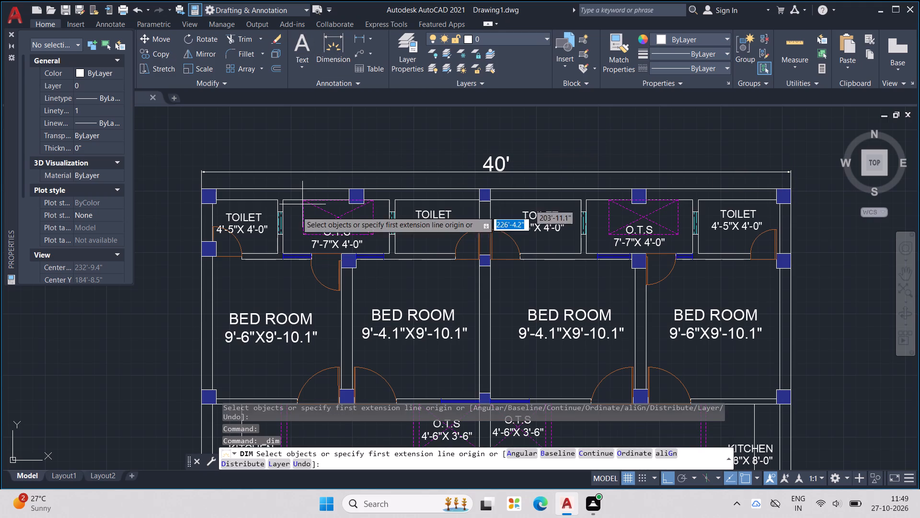
pyautogui.click(202, 191)
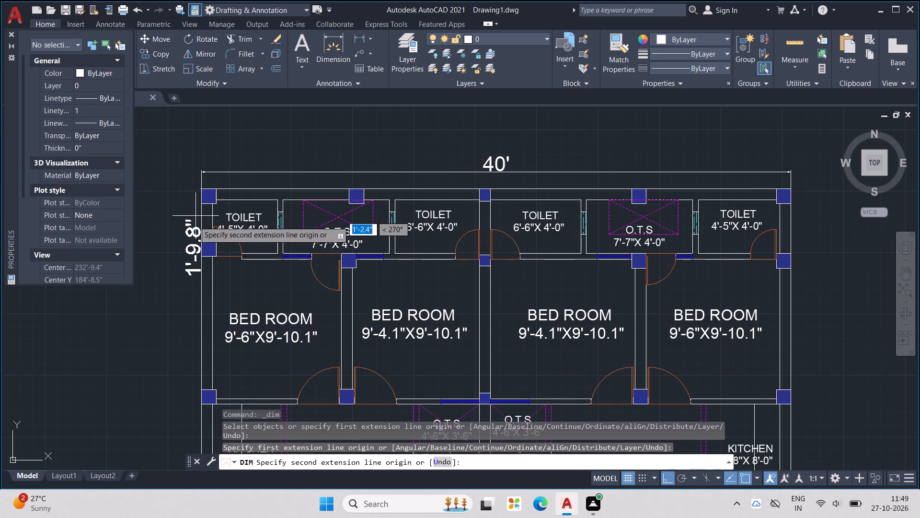
pyautogui.moveTo(192, 237); pyautogui.dragTo(322, 171, button='middle')
pyautogui.scroll(-2, 322, 171)
pyautogui.scroll(2, 316, 382)
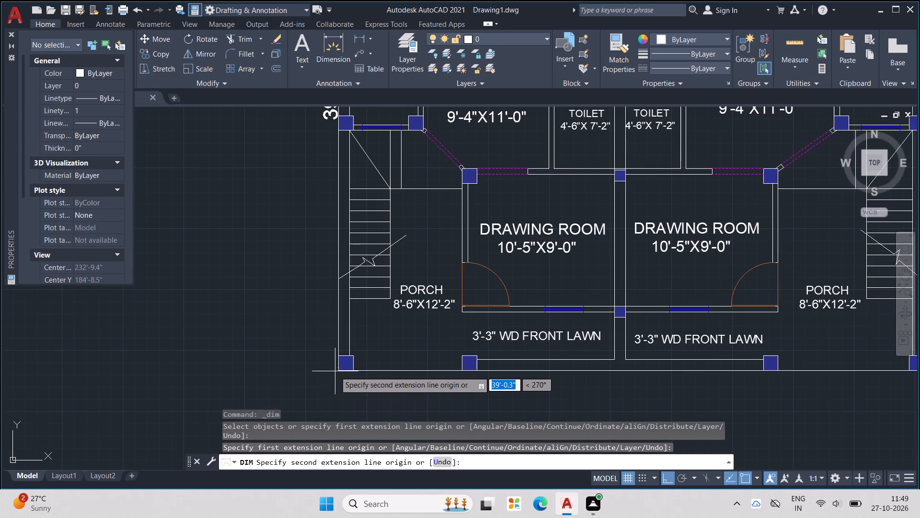
pyautogui.click(340, 369)
pyautogui.click(309, 366)
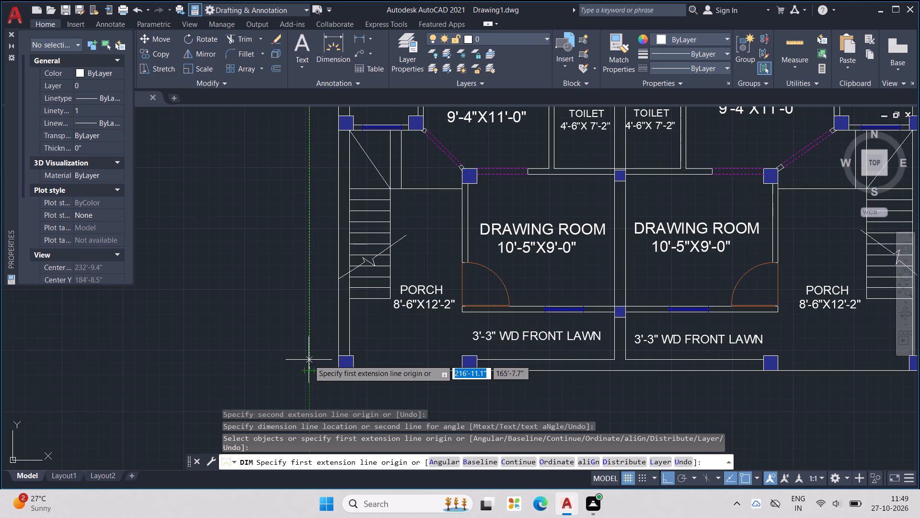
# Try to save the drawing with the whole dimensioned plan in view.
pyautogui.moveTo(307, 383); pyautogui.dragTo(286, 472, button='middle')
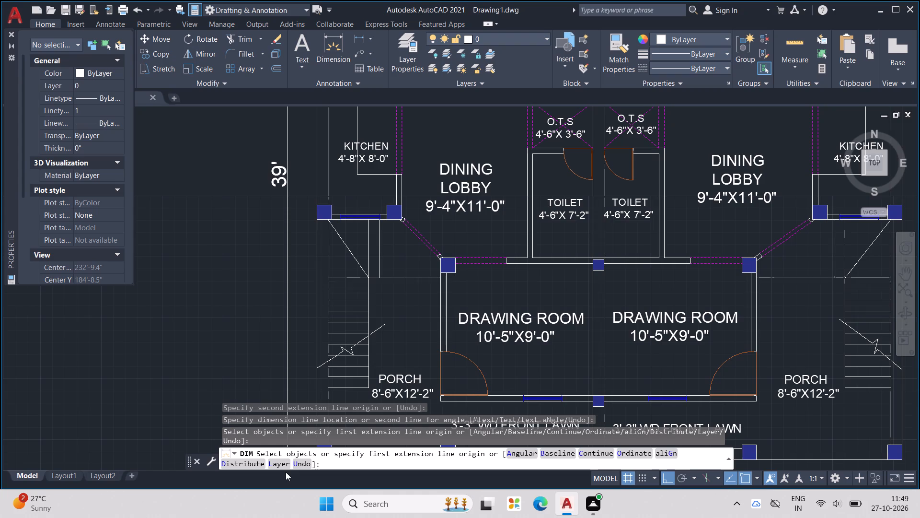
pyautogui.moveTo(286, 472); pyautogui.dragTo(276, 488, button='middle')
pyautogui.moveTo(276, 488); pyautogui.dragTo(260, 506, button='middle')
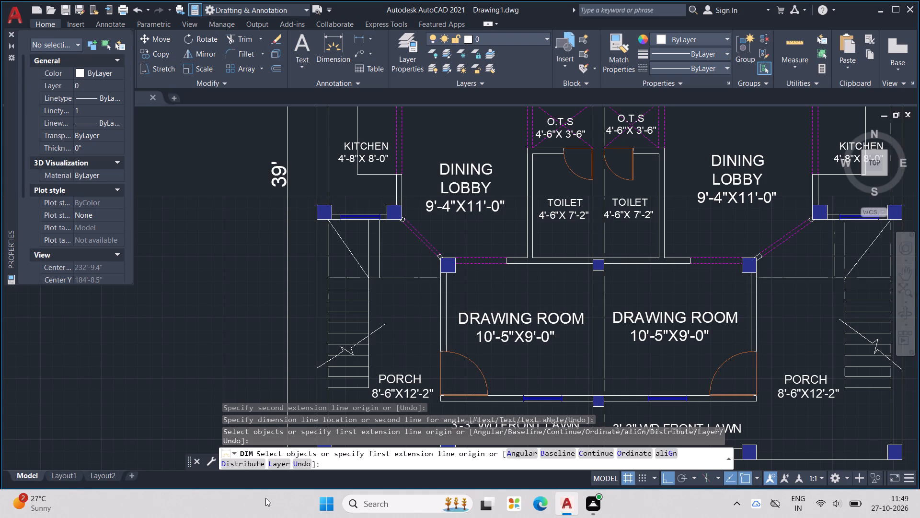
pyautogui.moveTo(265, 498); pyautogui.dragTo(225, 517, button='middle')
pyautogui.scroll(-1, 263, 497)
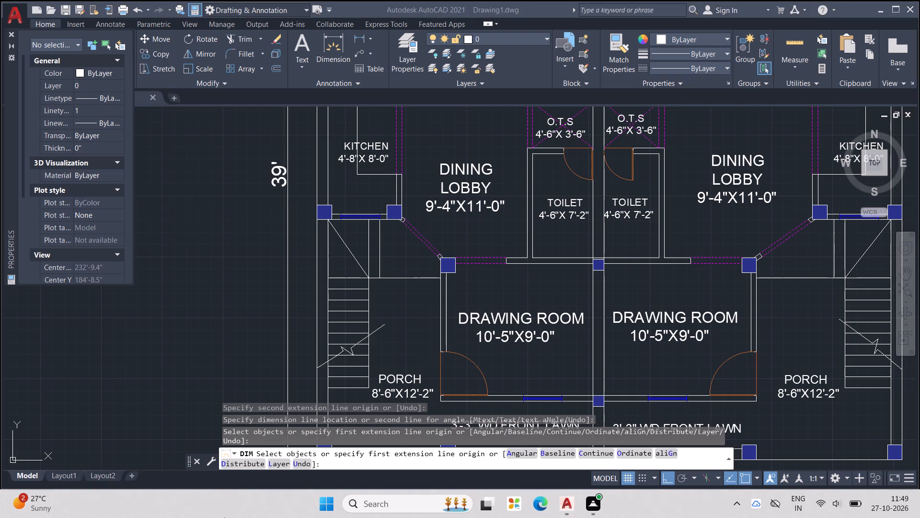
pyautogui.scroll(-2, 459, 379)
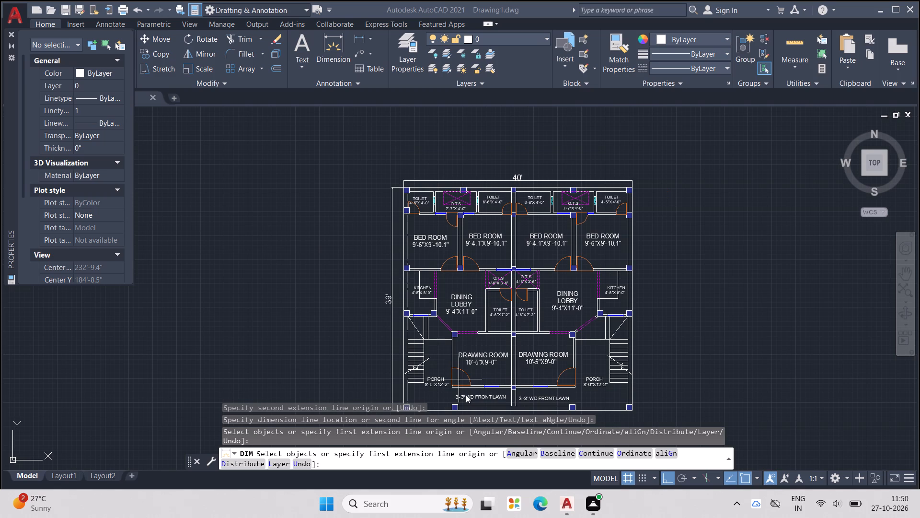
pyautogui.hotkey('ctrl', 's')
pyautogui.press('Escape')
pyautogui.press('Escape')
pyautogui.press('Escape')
# Look over the labelled and dimensioned floor plan down to its front boundary and end the Dimension command.
pyautogui.scroll(-2, 471, 395)
pyautogui.moveTo(483, 382); pyautogui.dragTo(486, 361, button='middle')
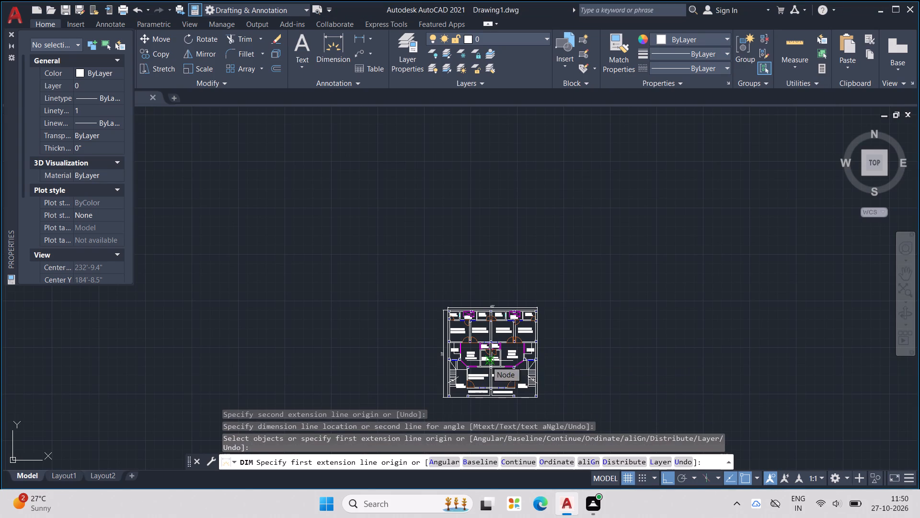
pyautogui.scroll(2, 488, 367)
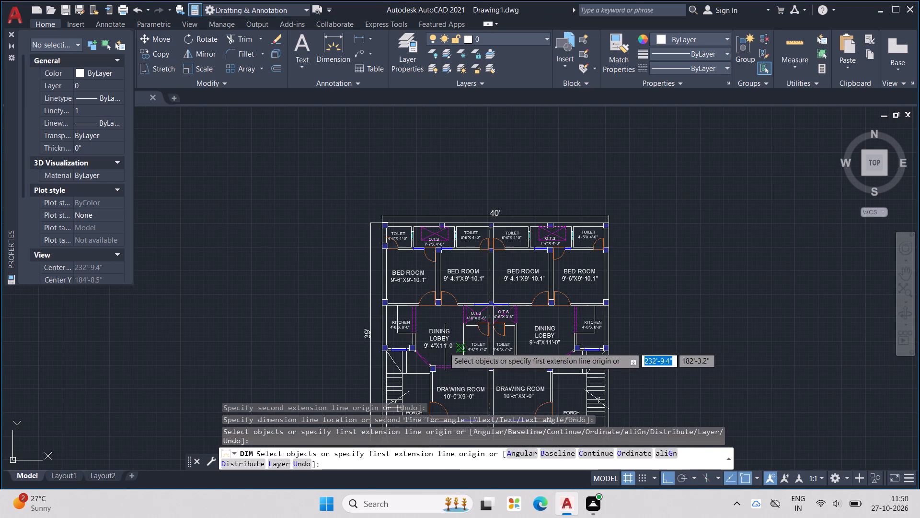
pyautogui.scroll(2, 431, 340)
pyautogui.moveTo(434, 338); pyautogui.dragTo(495, 263, button='middle')
pyautogui.scroll(-3, 502, 258)
pyautogui.scroll(1, 472, 325)
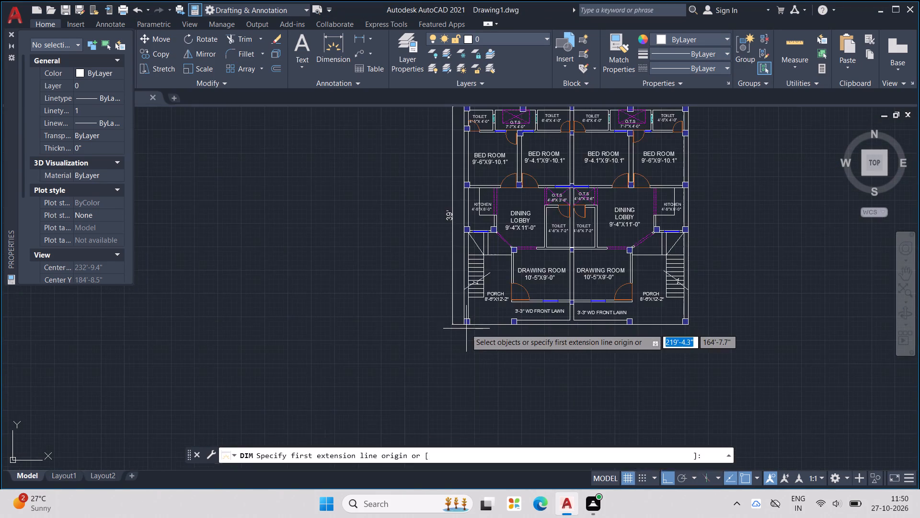
pyautogui.scroll(2, 466, 329)
pyautogui.scroll(-2, 460, 321)
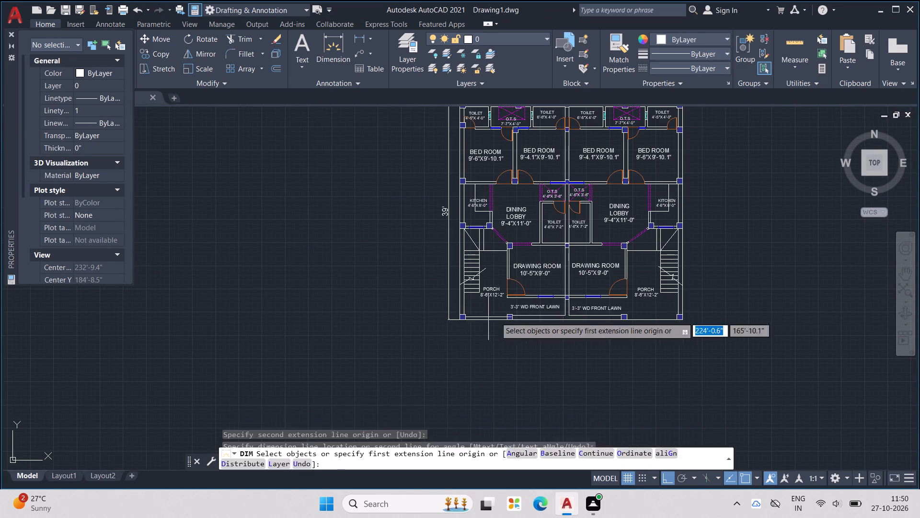
pyautogui.press('Escape')
pyautogui.press('Escape')
pyautogui.press('Escape')
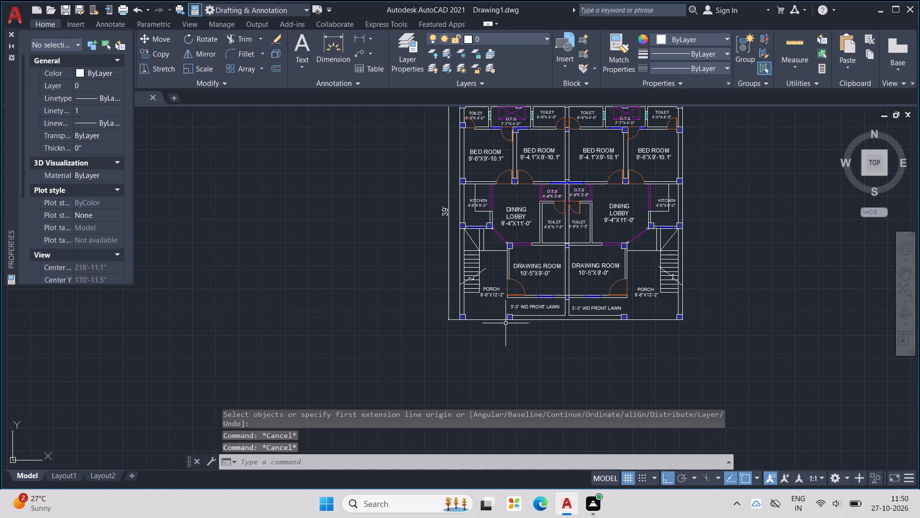
# Save the drawing in the Documents folder under the file name TASK 19.
pyautogui.hotkey('ctrl', 's')
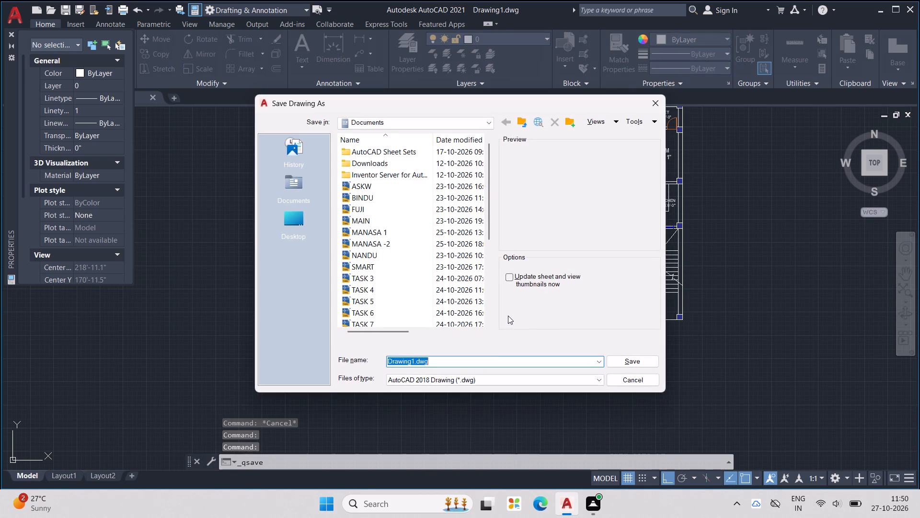
pyautogui.press('t')
pyautogui.write('ASK')
pyautogui.press('space')
pyautogui.write('19')
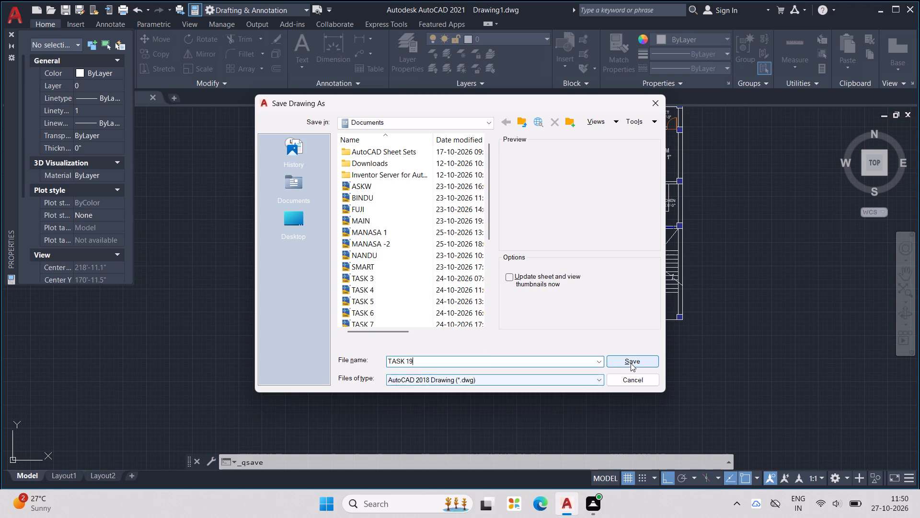
pyautogui.click(631, 363)
# Set up a centred plot of the drawing with the AutoCAD PDF (High Quality Print).pc3 plotter and the scale units in inches.
pyautogui.hotkey('ctrl', 'p')
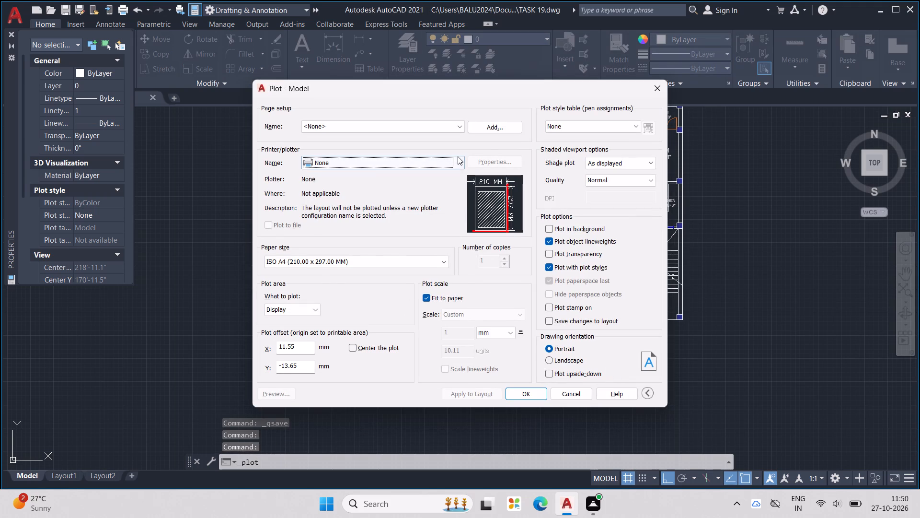
pyautogui.click(458, 156)
pyautogui.click(412, 217)
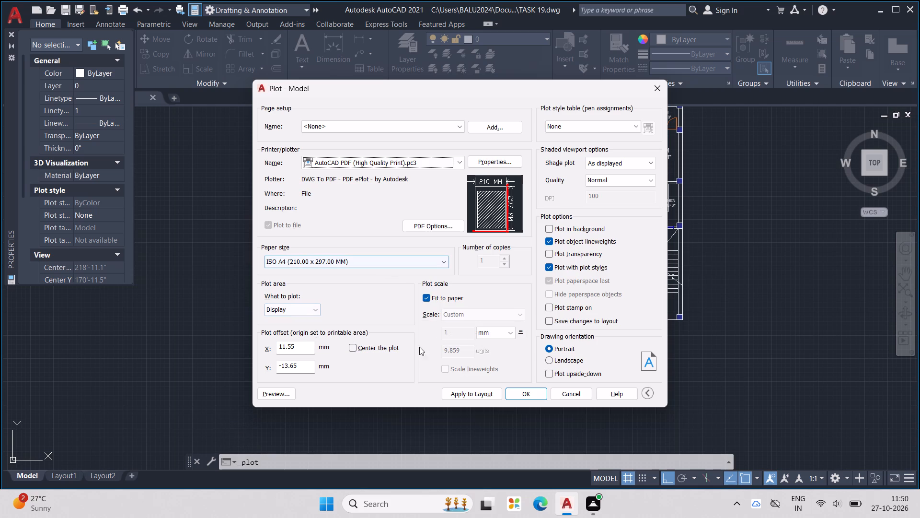
pyautogui.click(499, 334)
pyautogui.click(491, 344)
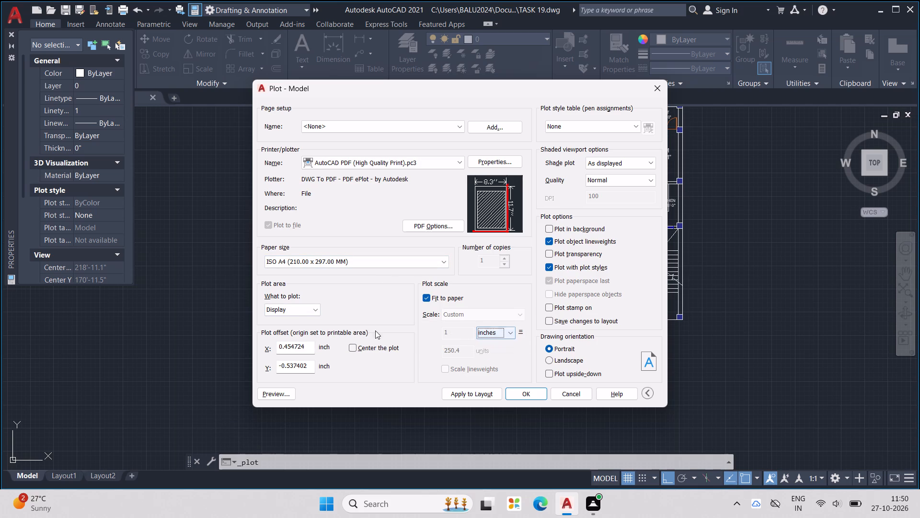
pyautogui.click(351, 347)
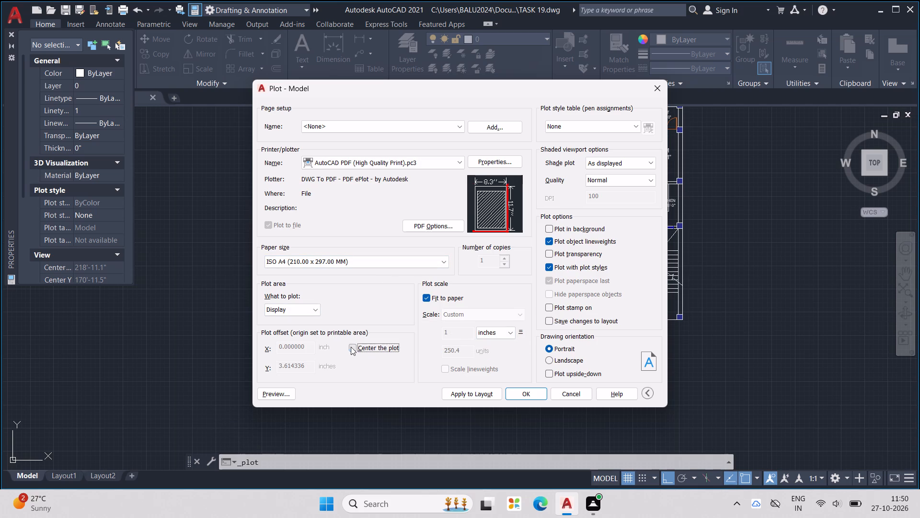
pyautogui.click(313, 317)
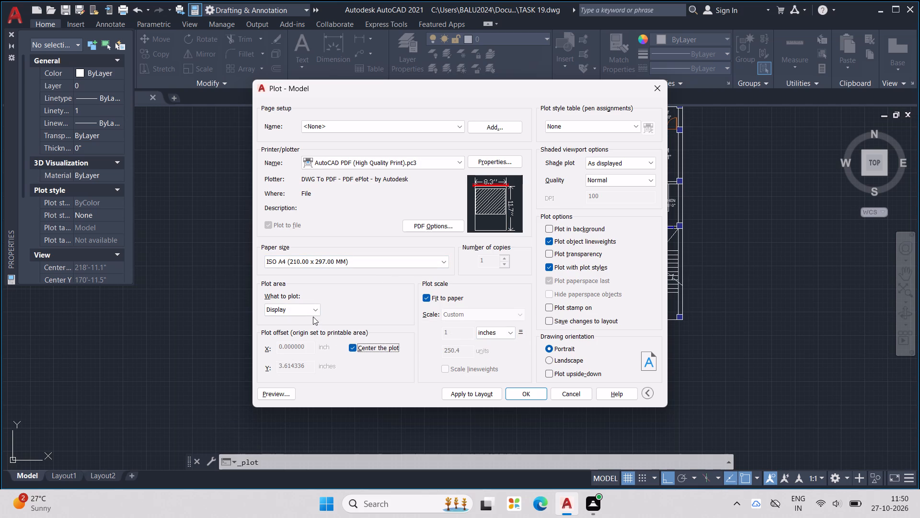
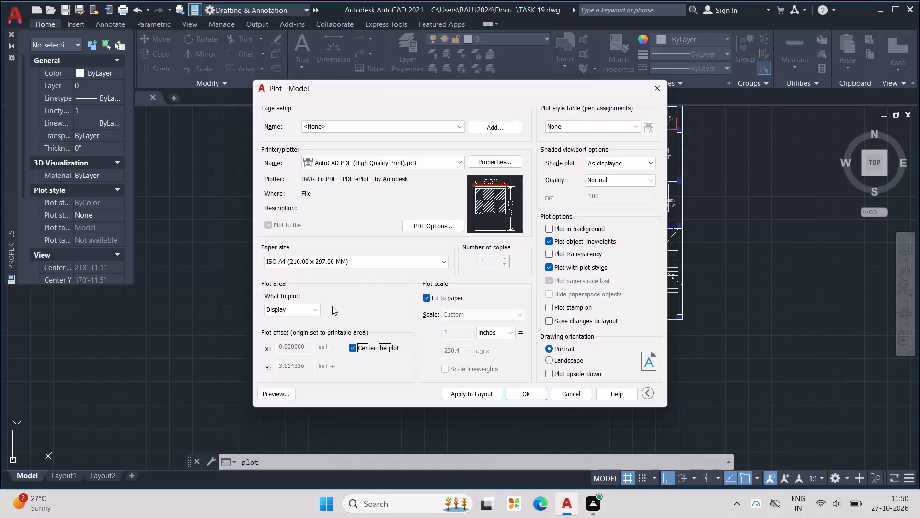
# Set the plot area to a window enclosing the whole mirrored floor plan with its 40' and 39' overall dimensions.
pyautogui.click(318, 314)
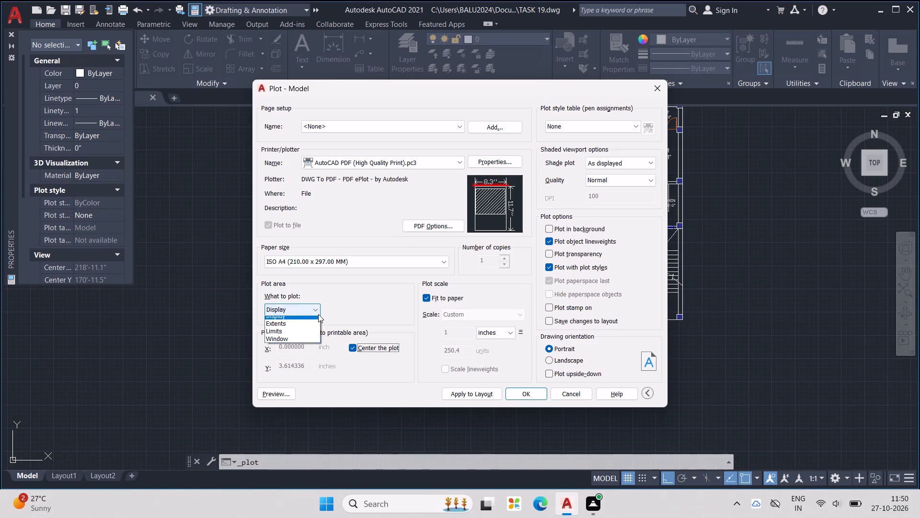
pyautogui.click(307, 345)
pyautogui.scroll(-1, 507, 311)
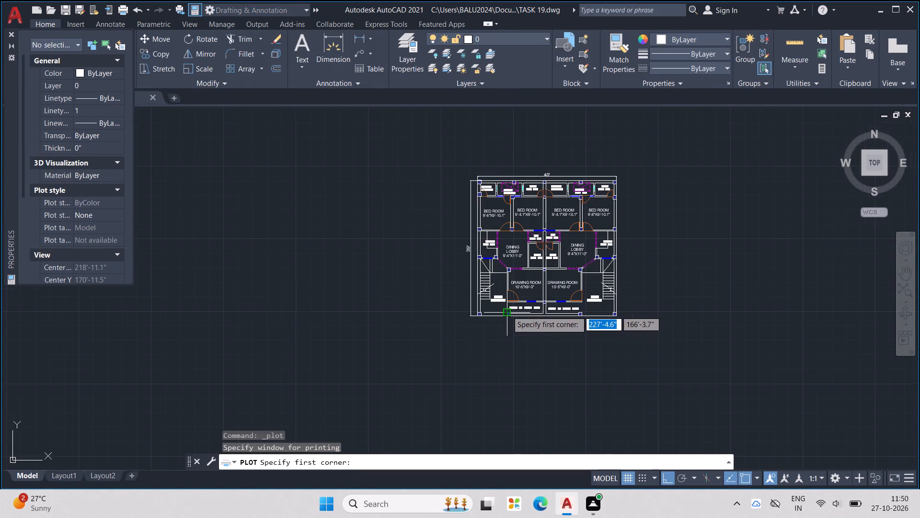
pyautogui.moveTo(507, 311); pyautogui.dragTo(522, 337, button='middle')
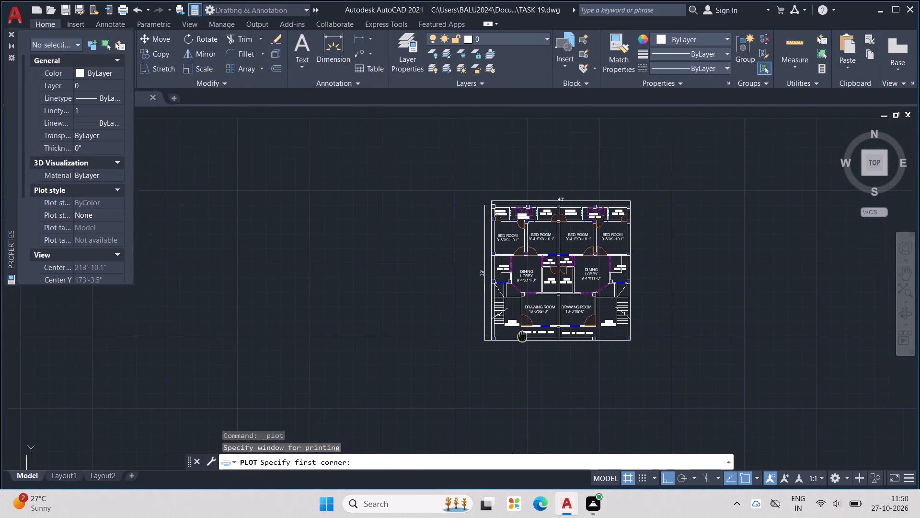
pyautogui.moveTo(522, 337); pyautogui.dragTo(544, 374, button='middle')
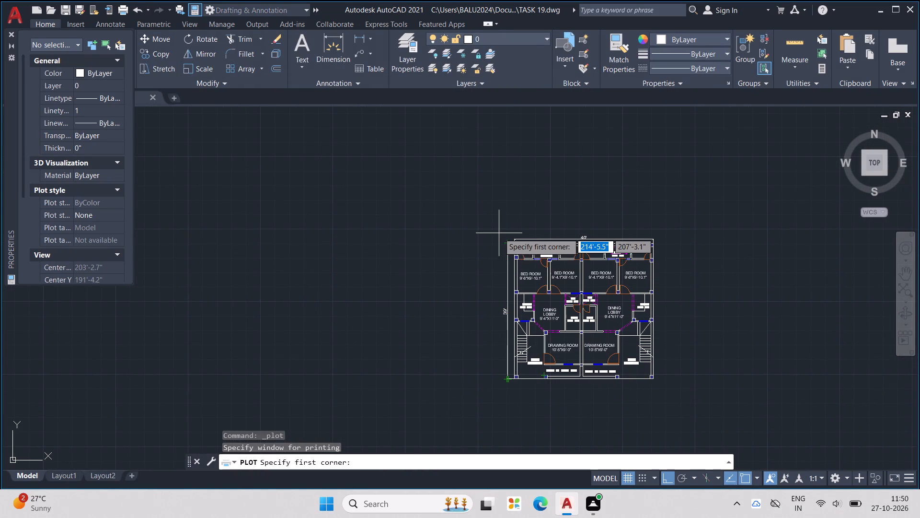
pyautogui.click(498, 233)
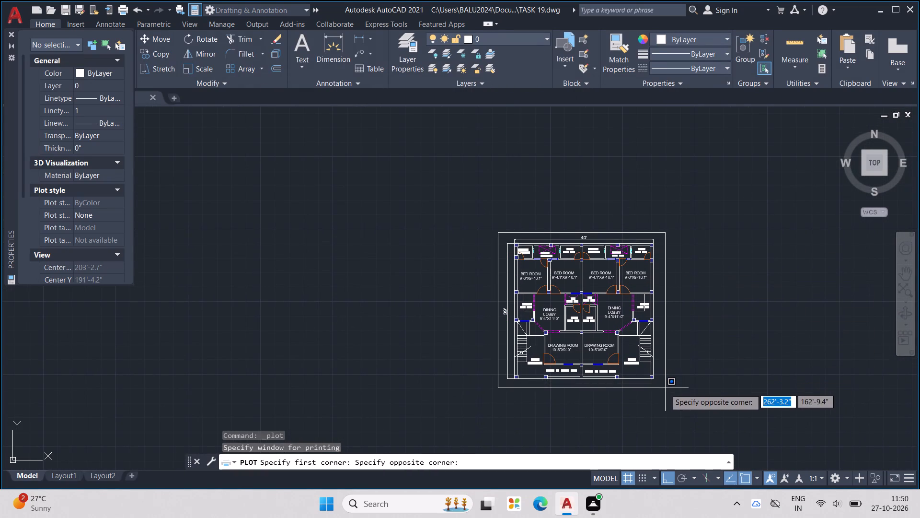
pyautogui.click(665, 388)
# Plot the windowed floor plan to a PDF saved as TASK 19-Model.pdf in the Documents folder.
pyautogui.press('Return')
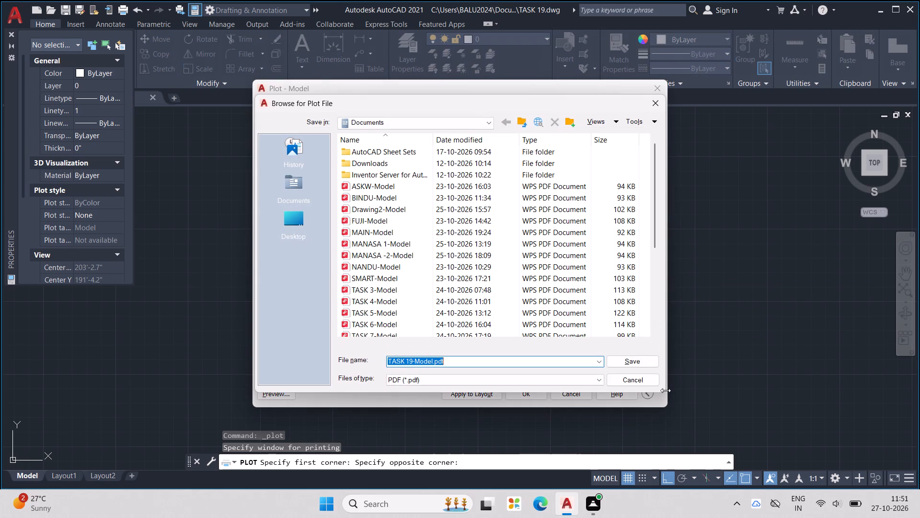
pyautogui.press('Return')
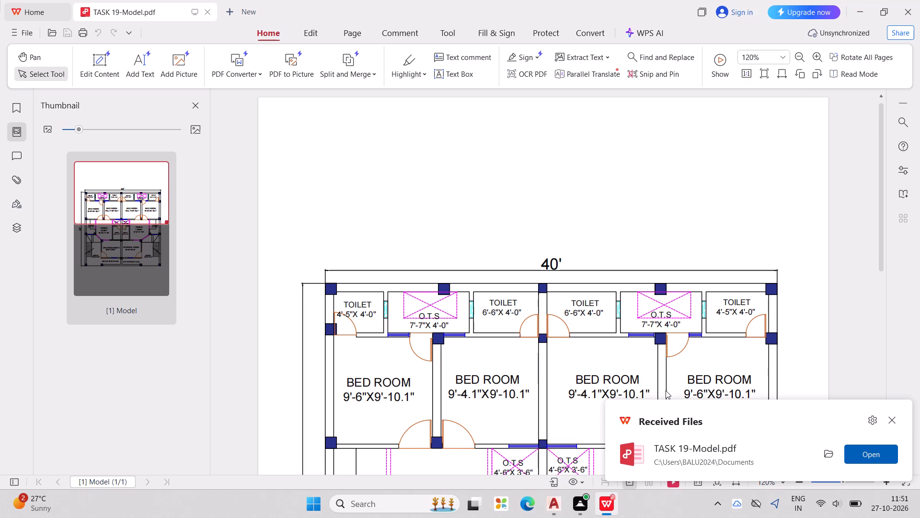
# Review the plotted floor plan PDF in WPS Office from the toilets and bedrooms down to the porches and front lawns.
pyautogui.scroll(-5, 593, 308)
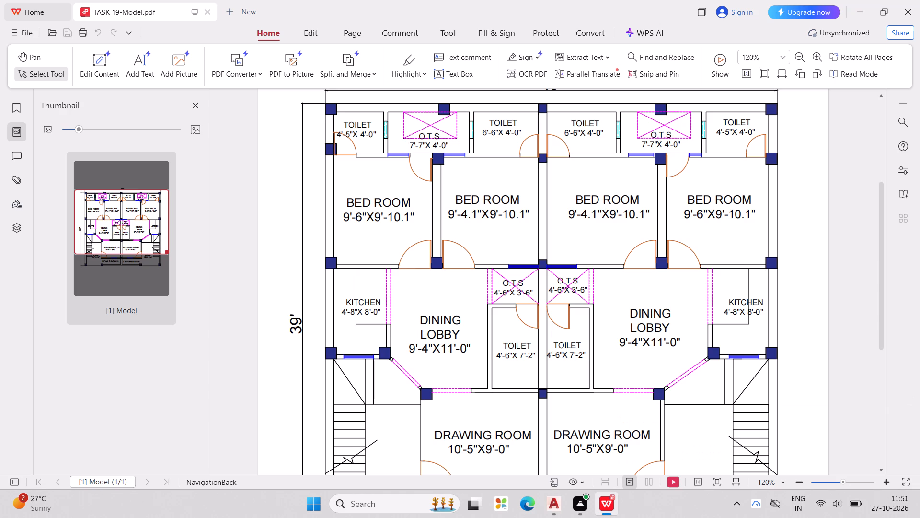
pyautogui.scroll(-4, 525, 291)
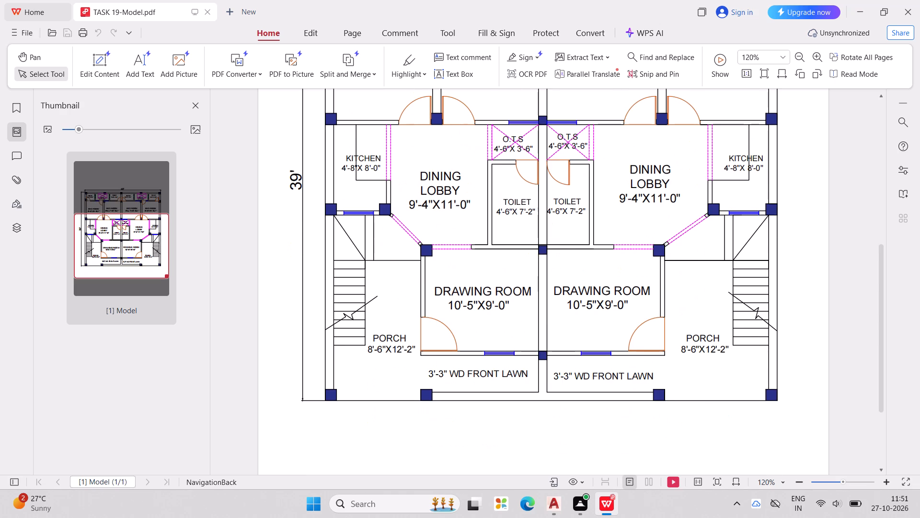
pyautogui.scroll(1, 575, 298)
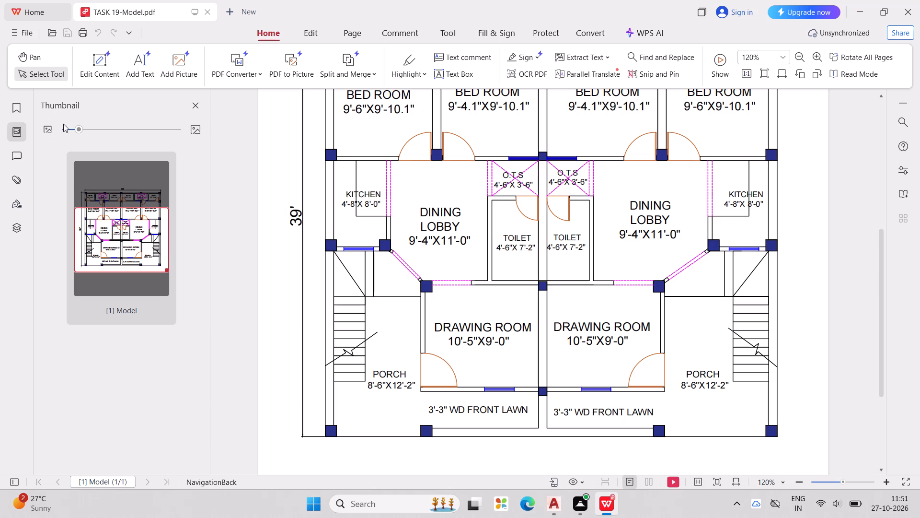
pyautogui.moveTo(74, 128); pyautogui.dragTo(41, 137)
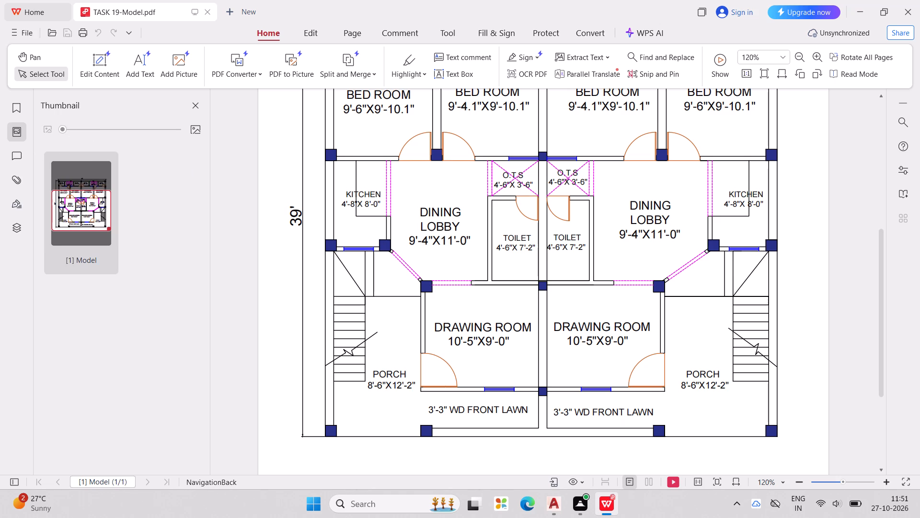
pyautogui.scroll(-1, 432, 238)
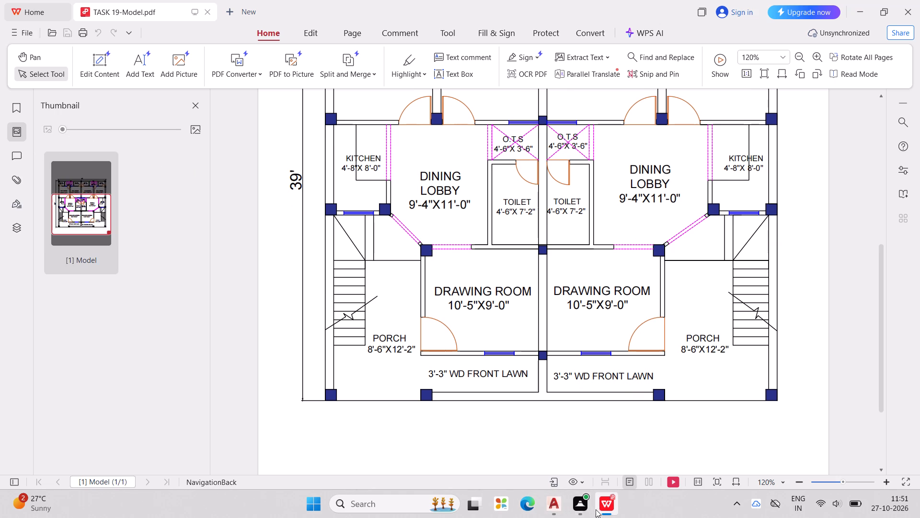